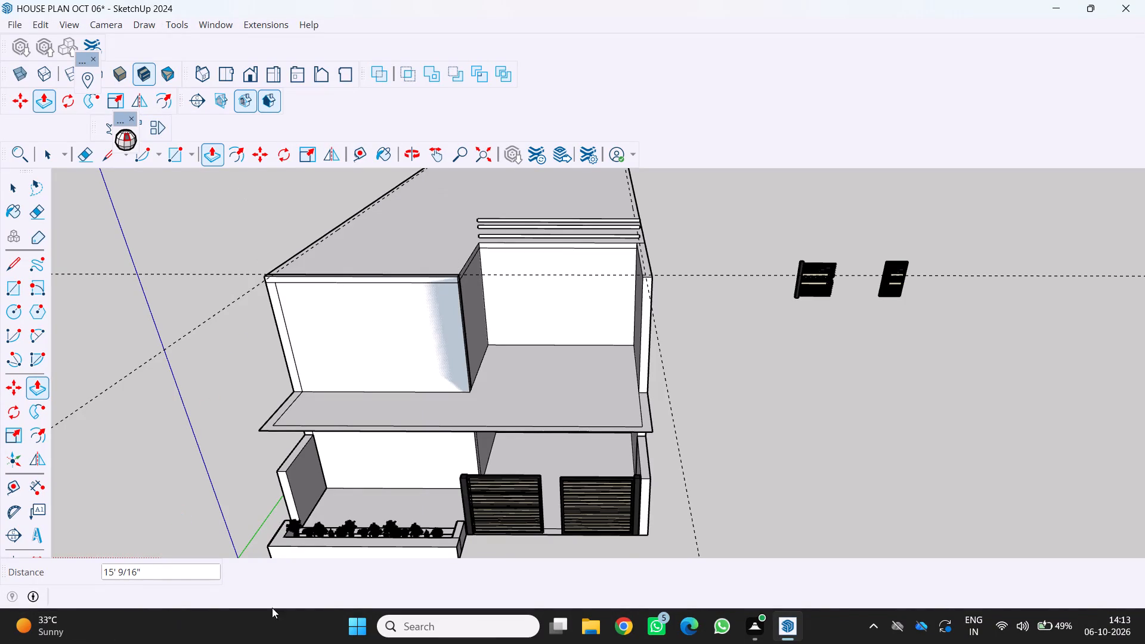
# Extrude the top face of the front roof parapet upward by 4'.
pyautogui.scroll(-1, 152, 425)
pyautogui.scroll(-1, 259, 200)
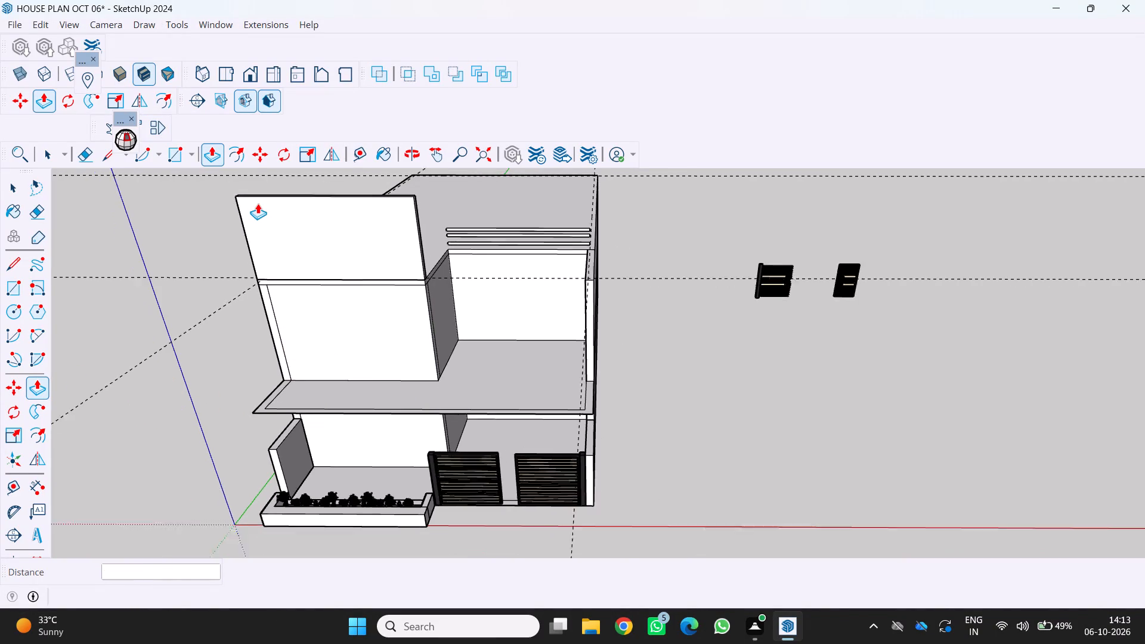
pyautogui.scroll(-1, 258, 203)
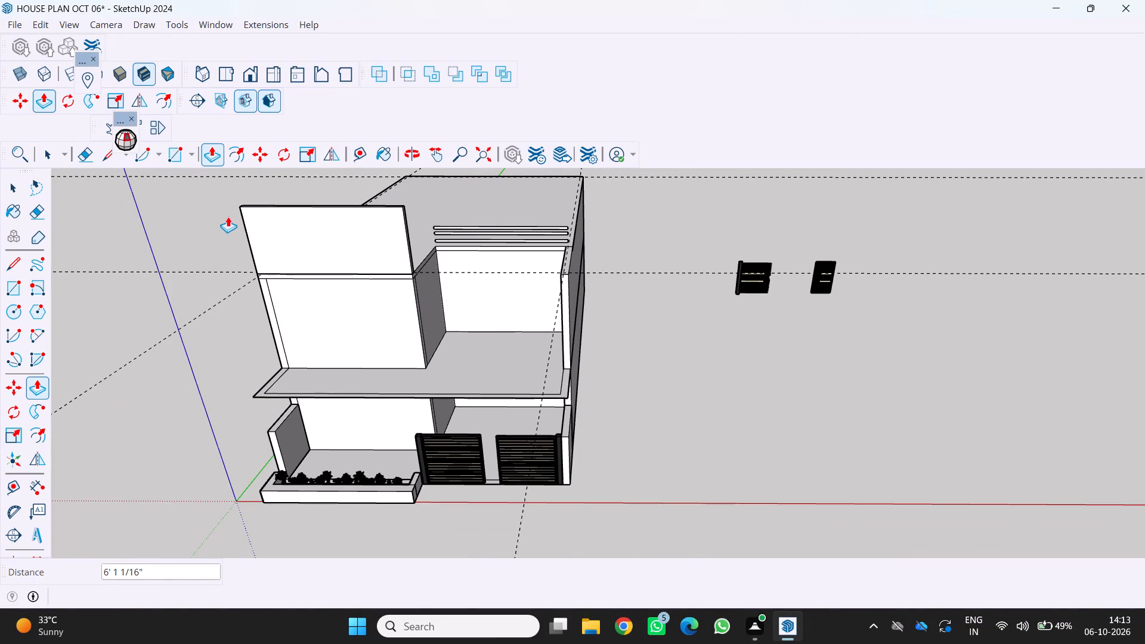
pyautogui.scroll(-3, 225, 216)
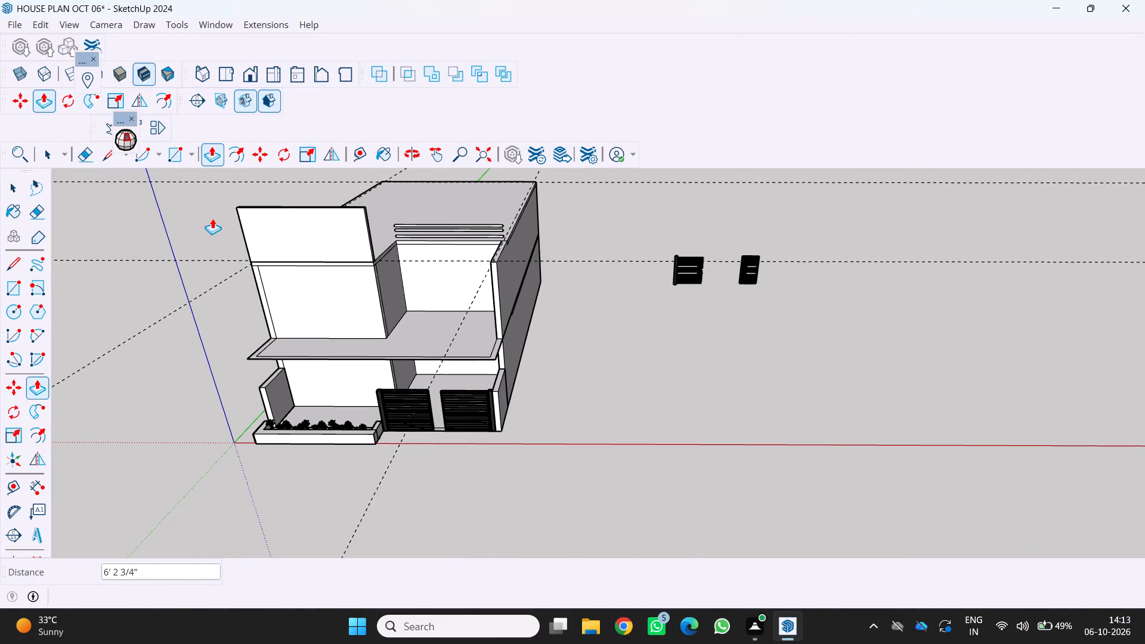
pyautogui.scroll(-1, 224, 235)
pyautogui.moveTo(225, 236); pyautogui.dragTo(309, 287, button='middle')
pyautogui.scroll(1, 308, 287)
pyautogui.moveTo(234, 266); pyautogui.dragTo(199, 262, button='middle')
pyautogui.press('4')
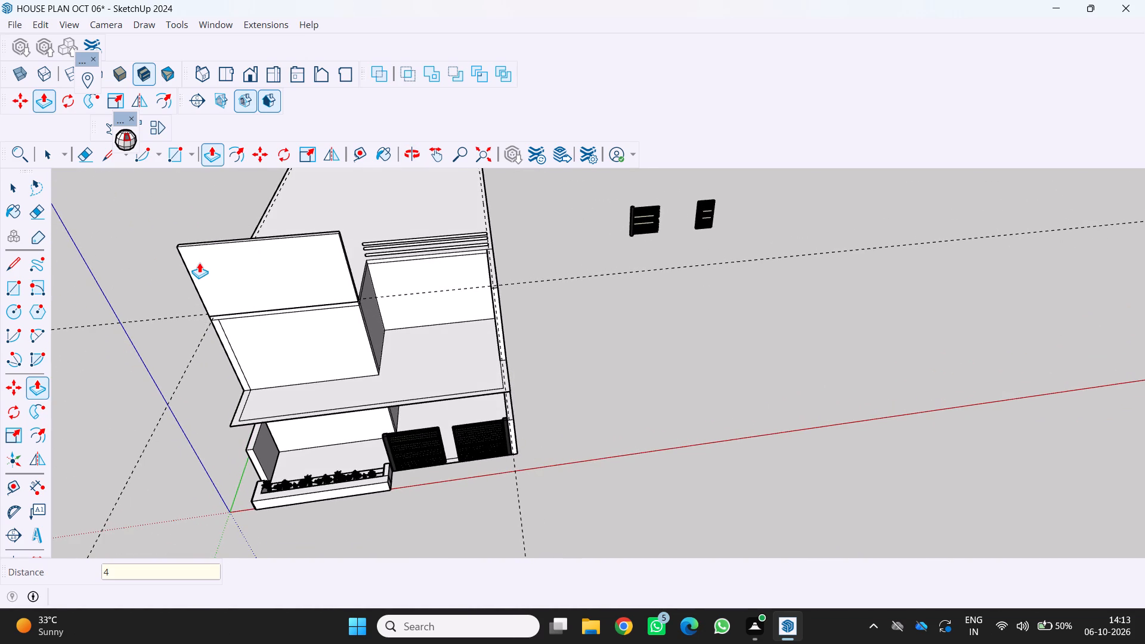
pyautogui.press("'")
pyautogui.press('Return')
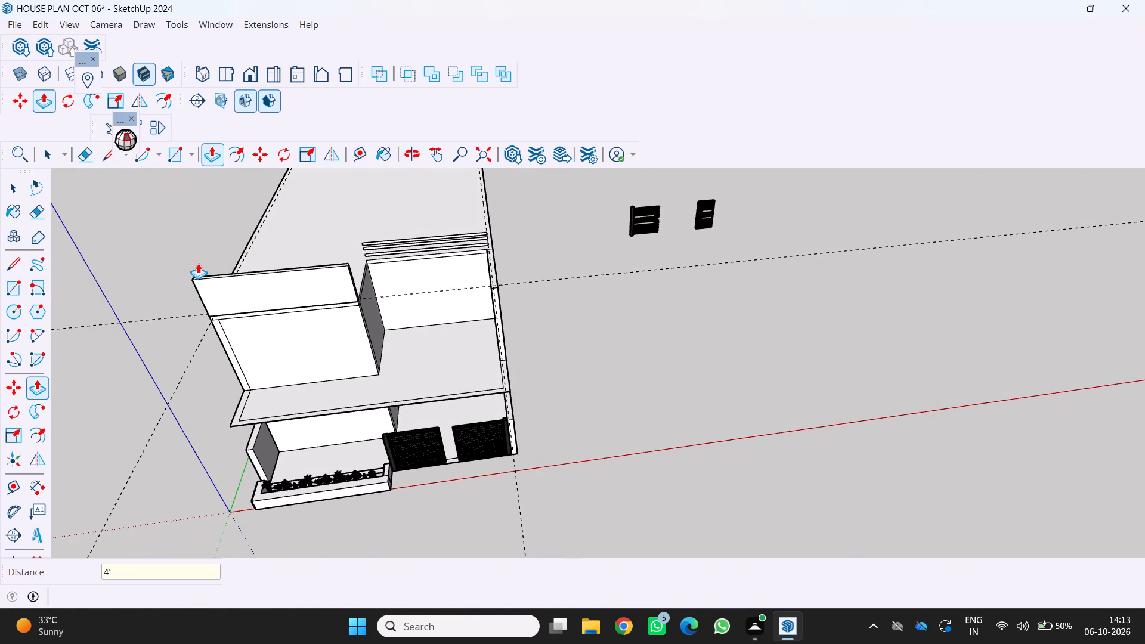
# Draw a rectangle 6" by about 51' 3 7/8" along the roof's planter-side edge, from the front parapet to the back corner.
pyautogui.scroll(-2, 157, 271)
pyautogui.moveTo(159, 271); pyautogui.dragTo(293, 329, button='middle')
pyautogui.scroll(1, 180, 281)
pyautogui.scroll(-2, 224, 386)
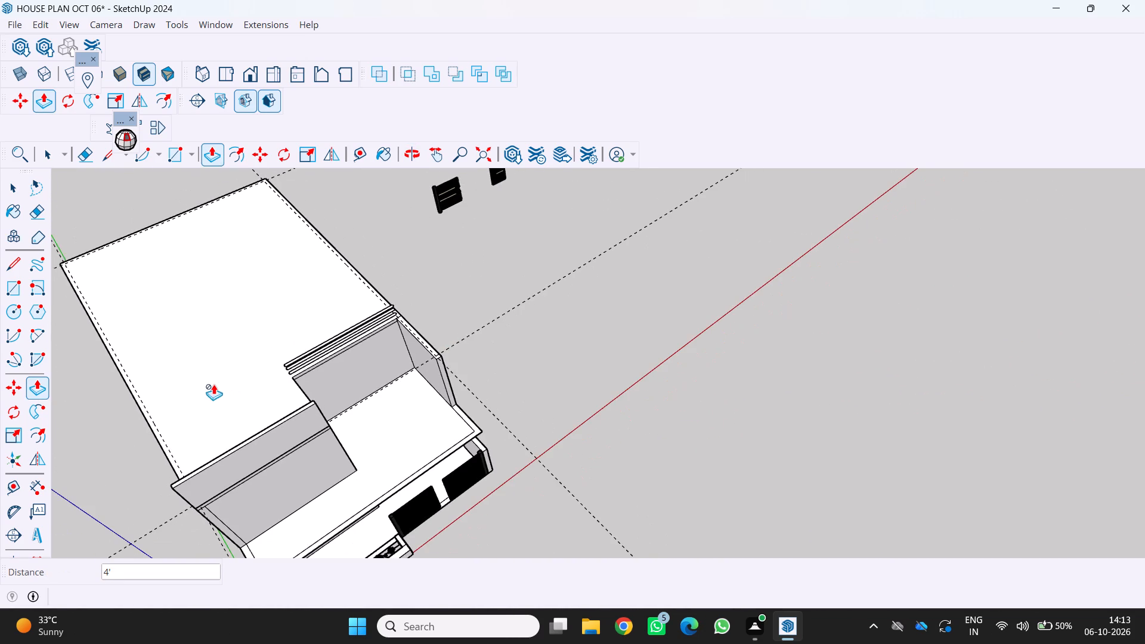
pyautogui.moveTo(202, 382); pyautogui.dragTo(315, 335, button='middle')
pyautogui.middleClick(315, 335)
pyautogui.scroll(-3, 259, 398)
pyautogui.scroll(-3, 339, 454)
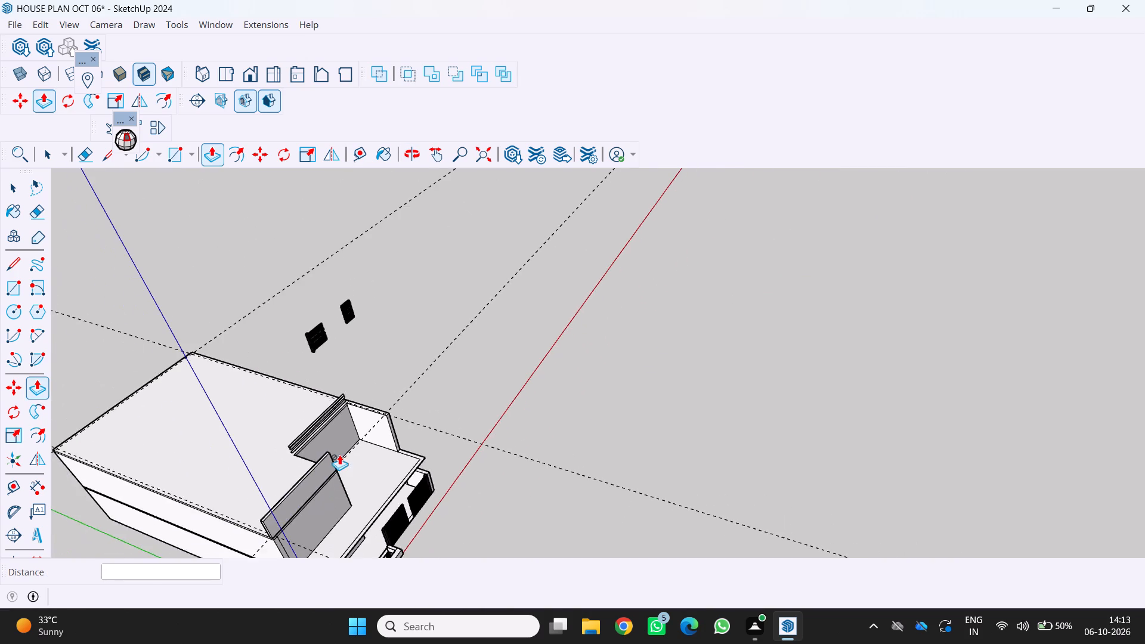
pyautogui.moveTo(258, 464); pyautogui.dragTo(271, 329, button='middle')
pyautogui.scroll(3, 88, 532)
pyautogui.scroll(4, 259, 446)
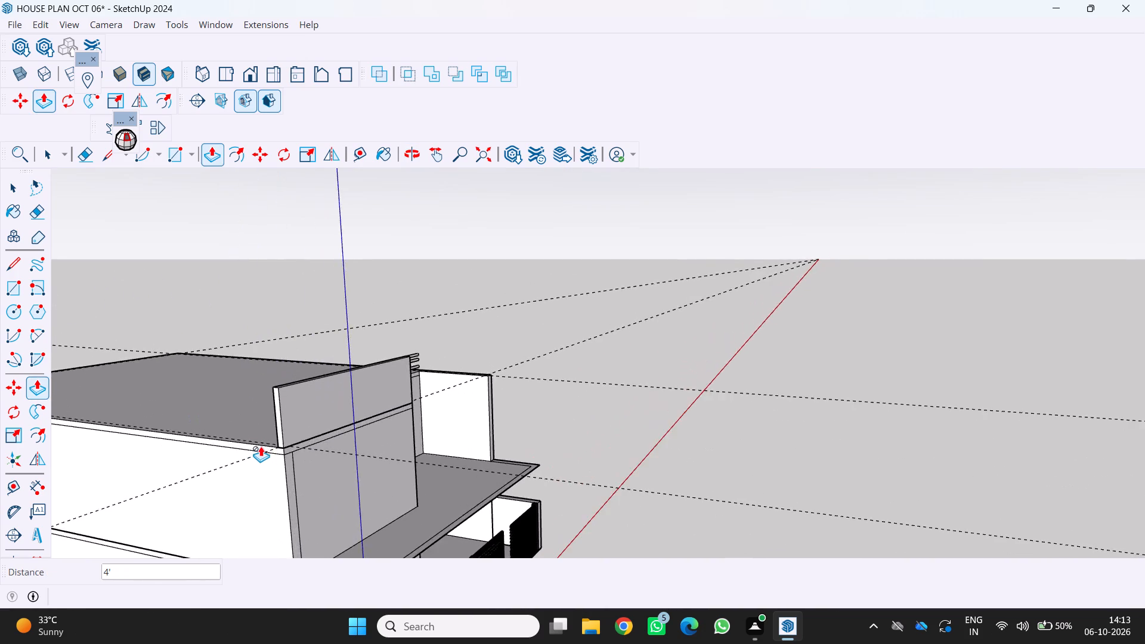
pyautogui.moveTo(261, 446); pyautogui.dragTo(296, 462, button='middle')
pyautogui.scroll(1, 296, 462)
pyautogui.scroll(8, 240, 494)
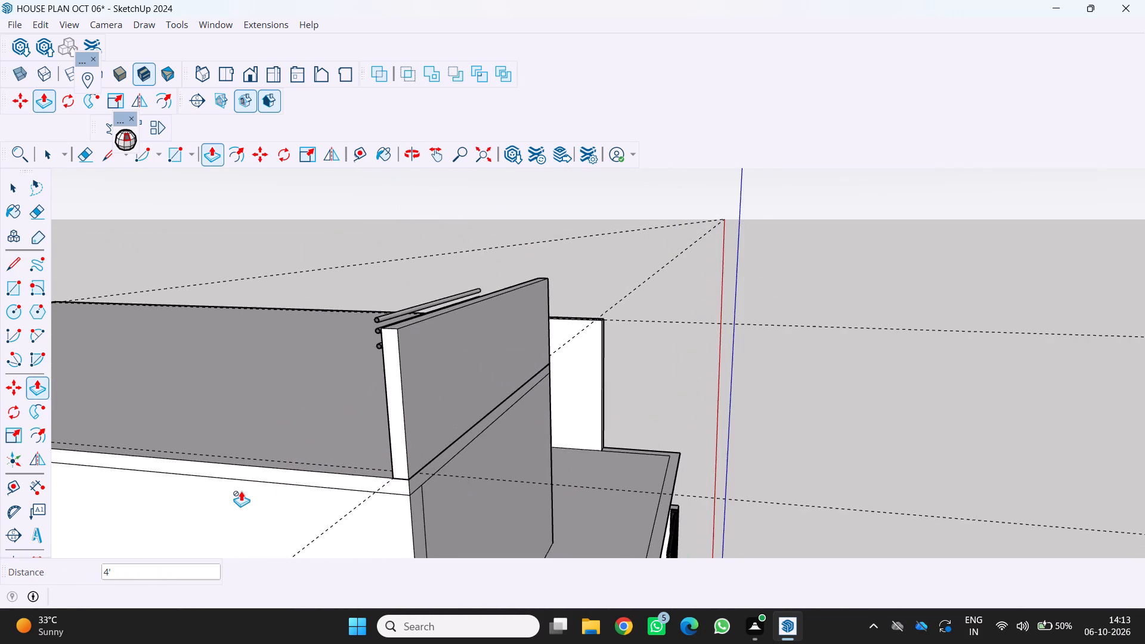
pyautogui.press('r')
pyautogui.scroll(3, 322, 474)
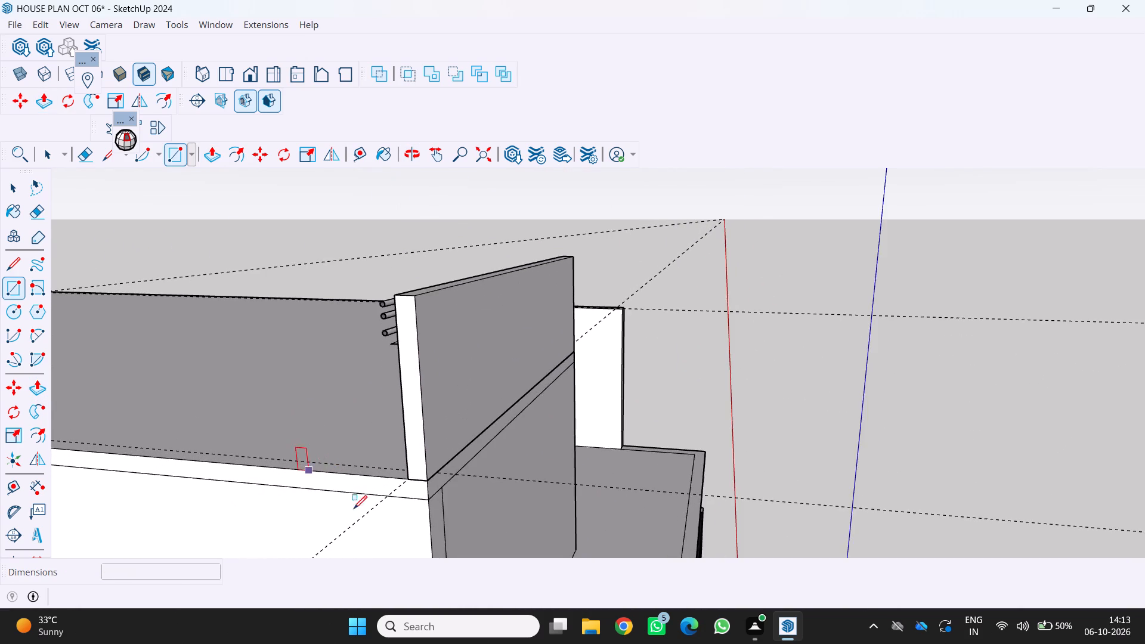
pyautogui.scroll(3, 354, 509)
pyautogui.moveTo(387, 454); pyautogui.dragTo(435, 476, button='middle')
pyautogui.scroll(4, 416, 467)
pyautogui.moveTo(420, 472); pyautogui.dragTo(503, 499, button='middle')
pyautogui.middleClick(503, 499)
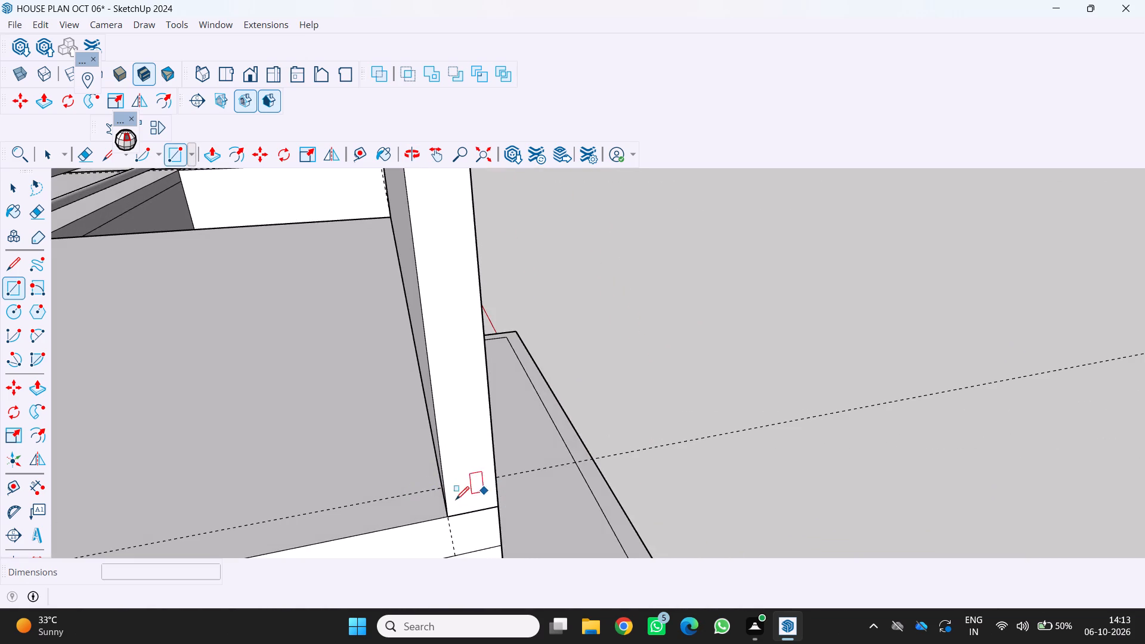
pyautogui.scroll(11, 436, 503)
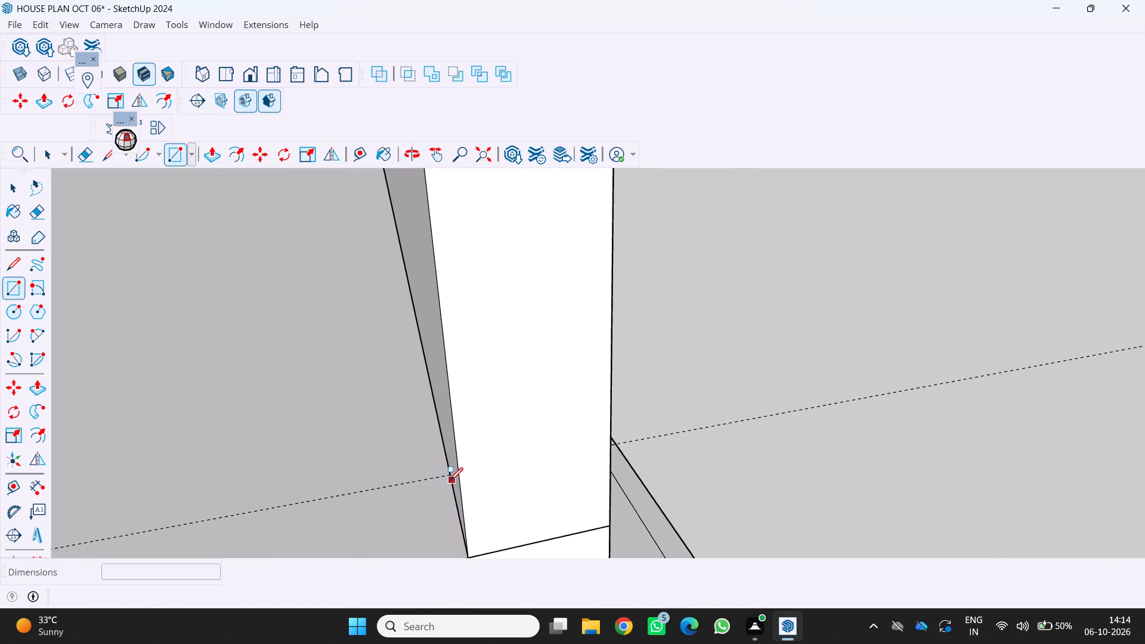
pyautogui.scroll(3, 450, 481)
pyautogui.click(446, 475)
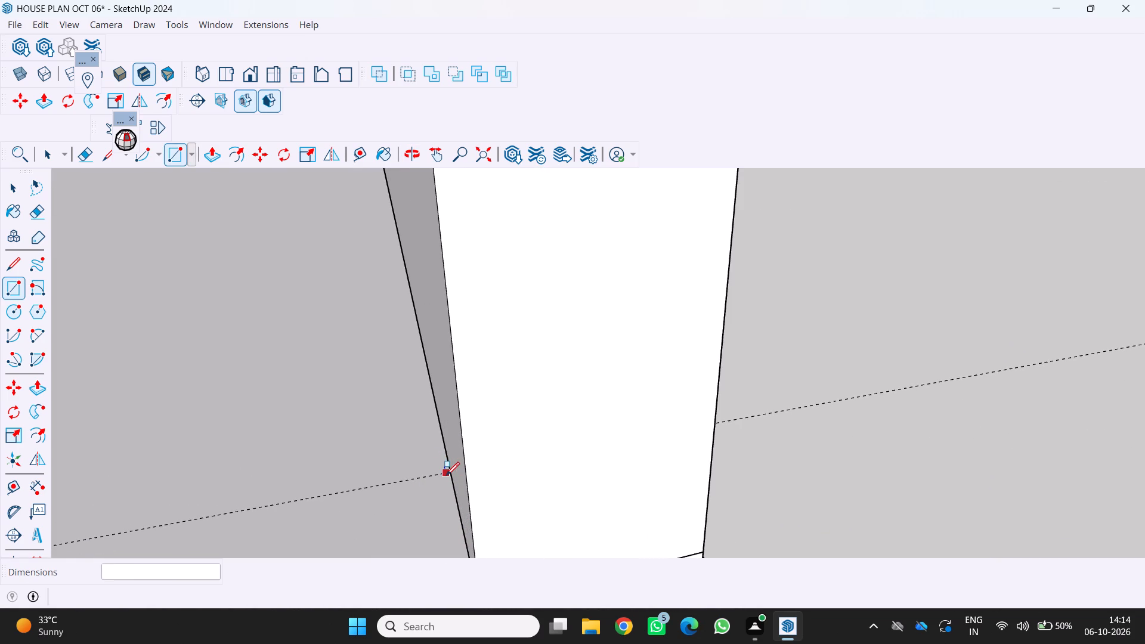
pyautogui.scroll(-20, 434, 488)
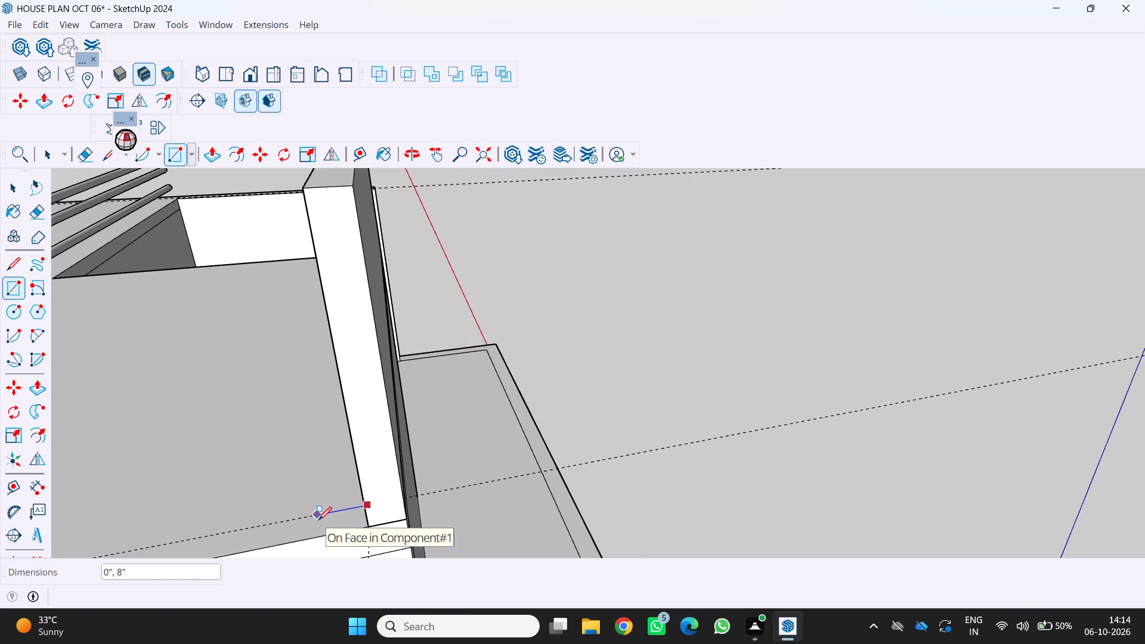
pyautogui.scroll(-19, 318, 520)
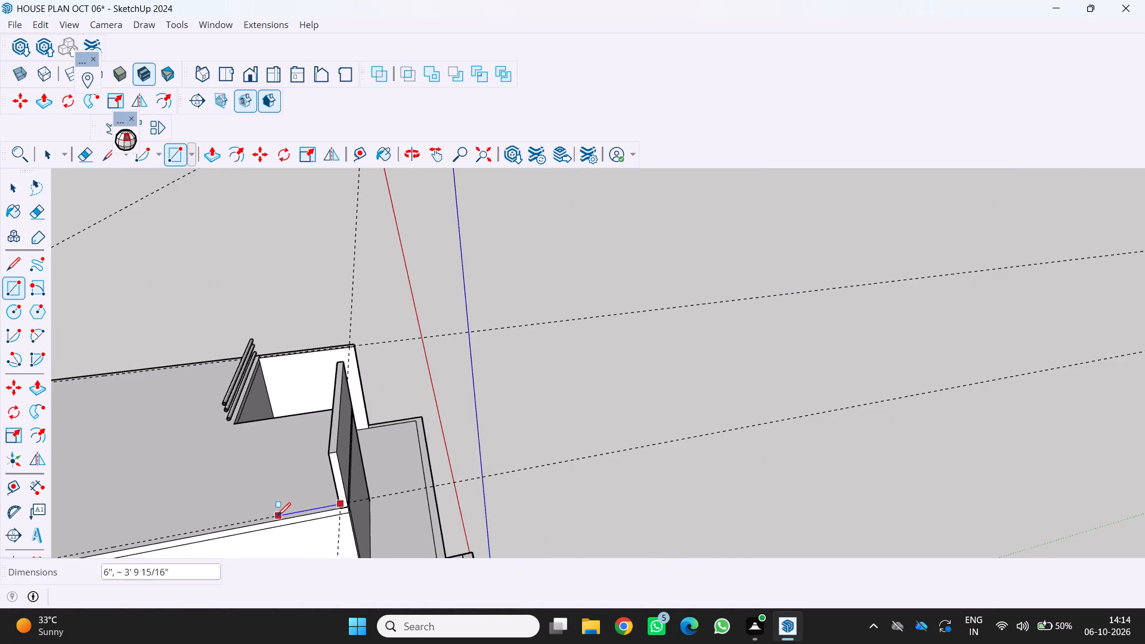
pyautogui.scroll(-9, 276, 516)
pyautogui.moveTo(271, 509); pyautogui.dragTo(109, 441, button='middle')
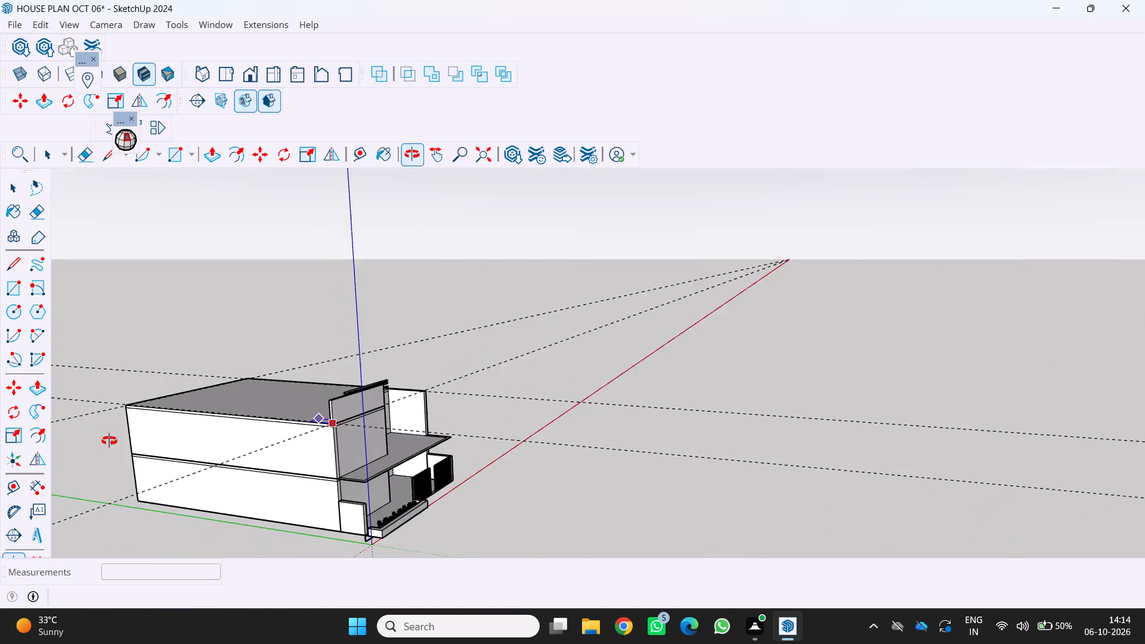
pyautogui.moveTo(109, 441); pyautogui.dragTo(110, 440, button='middle')
pyautogui.scroll(19, 120, 390)
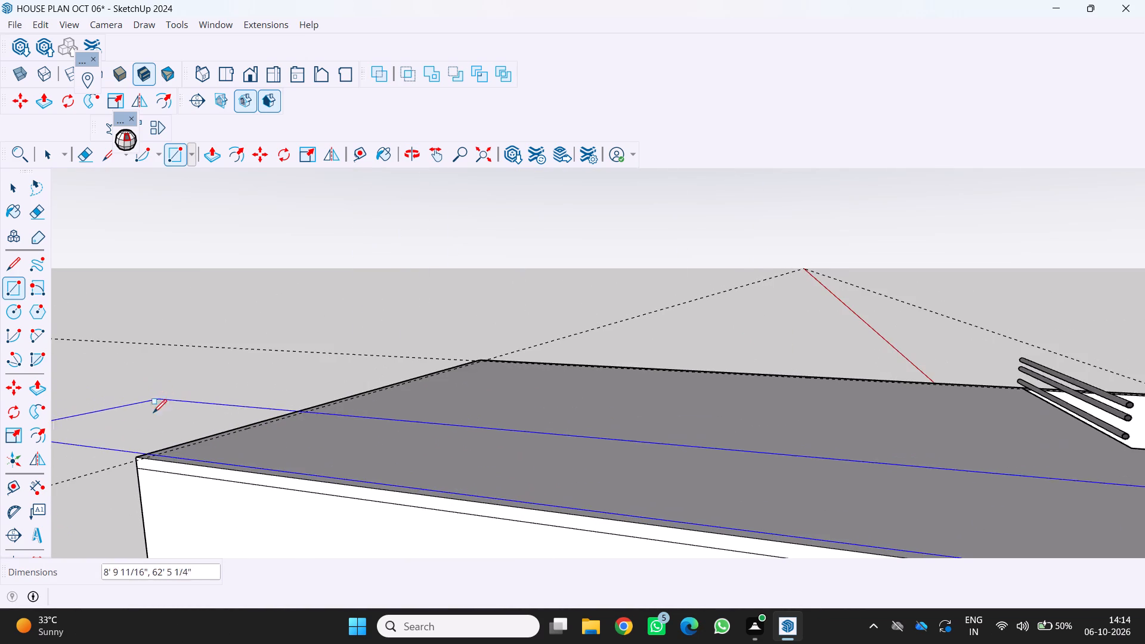
pyautogui.scroll(10, 113, 450)
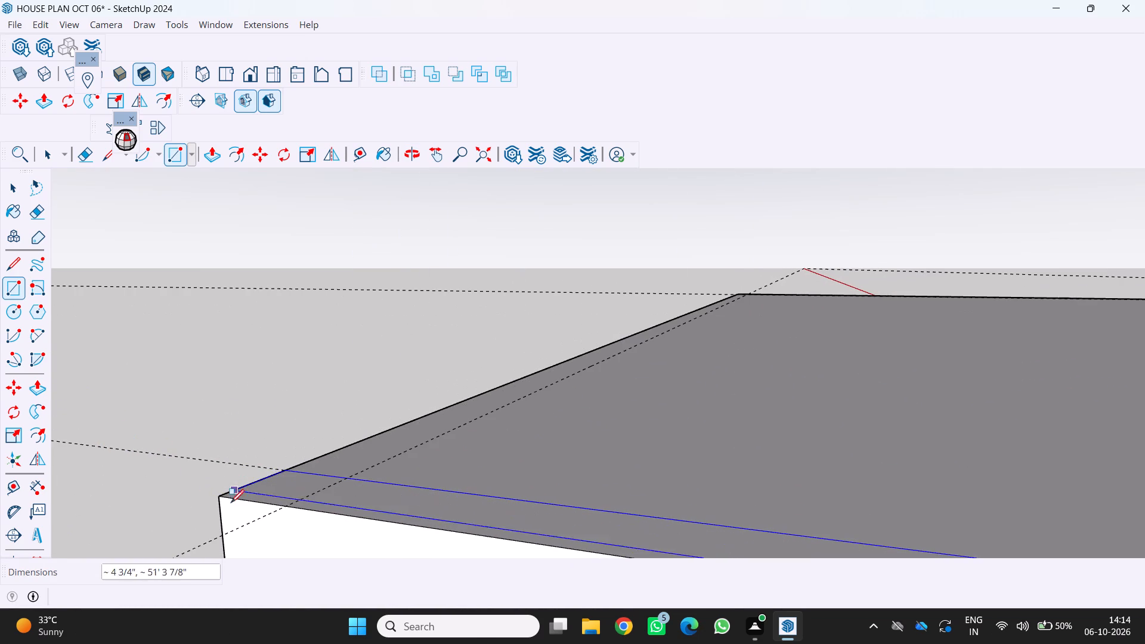
pyautogui.click(218, 496)
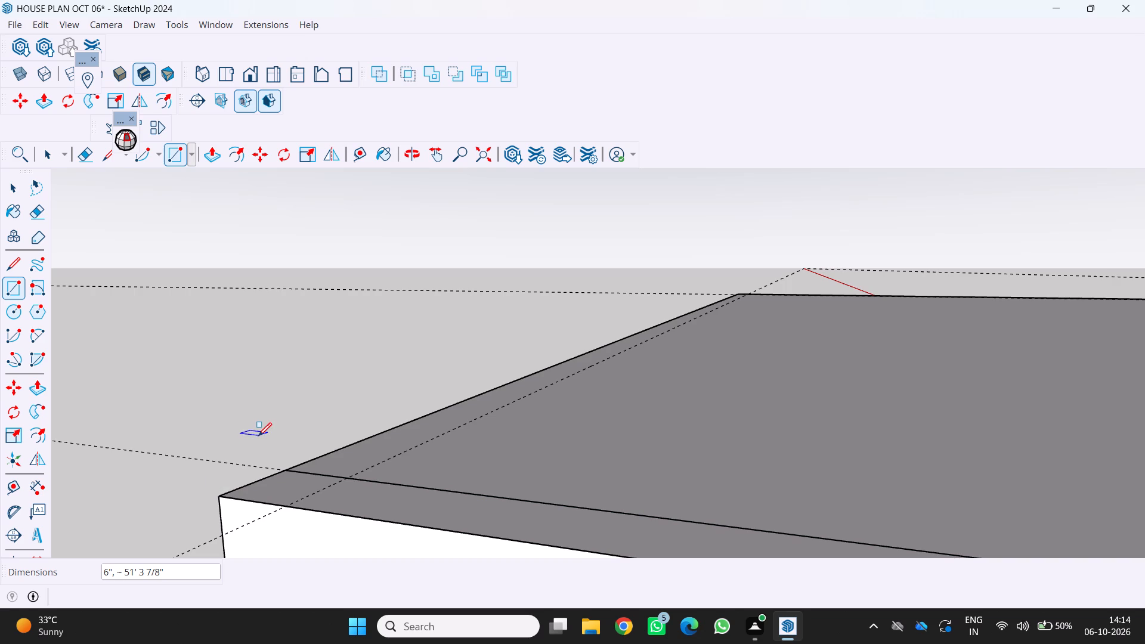
# Push/Pull the 6" strip along the roof's planter-side edge upward by 4'.
pyautogui.press('p')
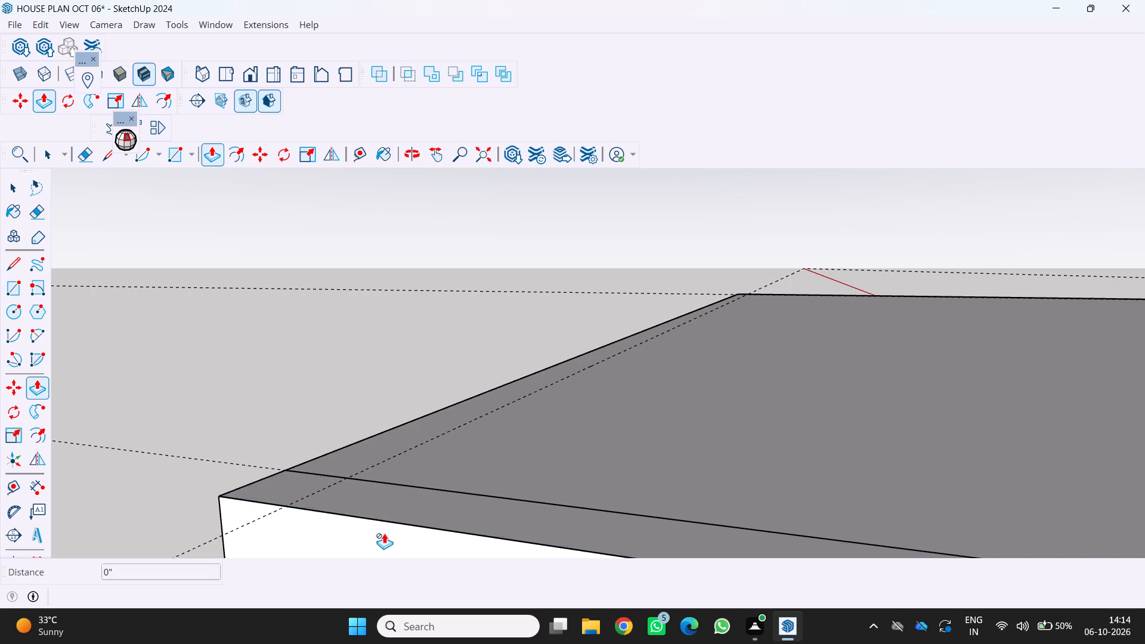
pyautogui.click(395, 504)
pyautogui.scroll(-6, 363, 414)
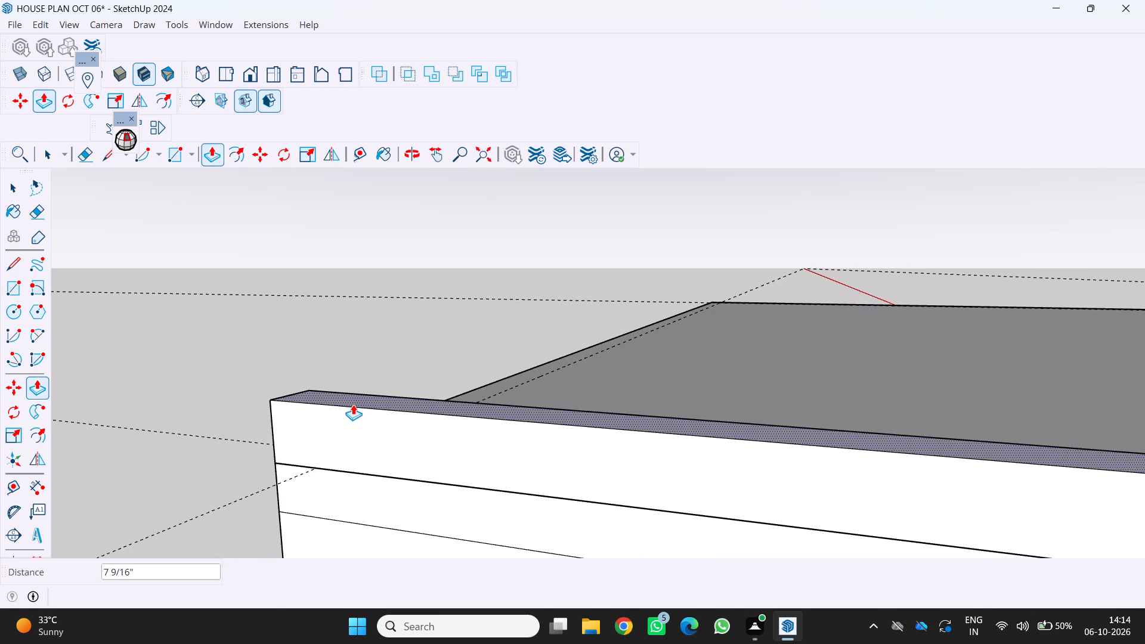
pyautogui.write("4'")
pyautogui.press('Return')
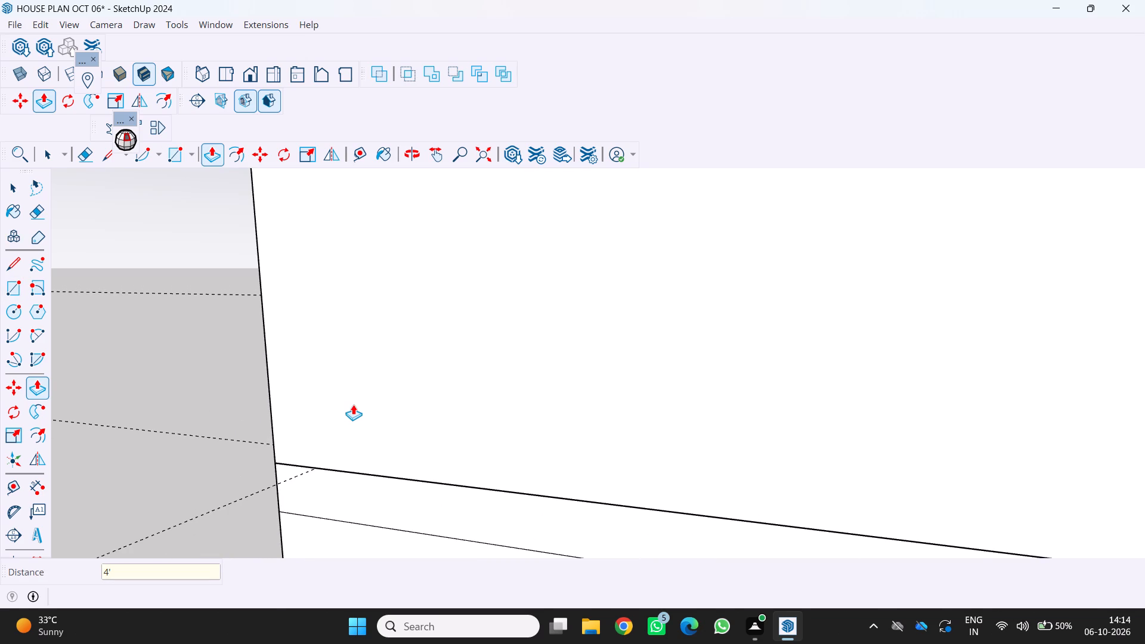
# Push the front parapet's top face down by 4' 6" to roof level, leaving the side parapet standing.
pyautogui.scroll(-20, 354, 405)
pyautogui.scroll(-1, 354, 405)
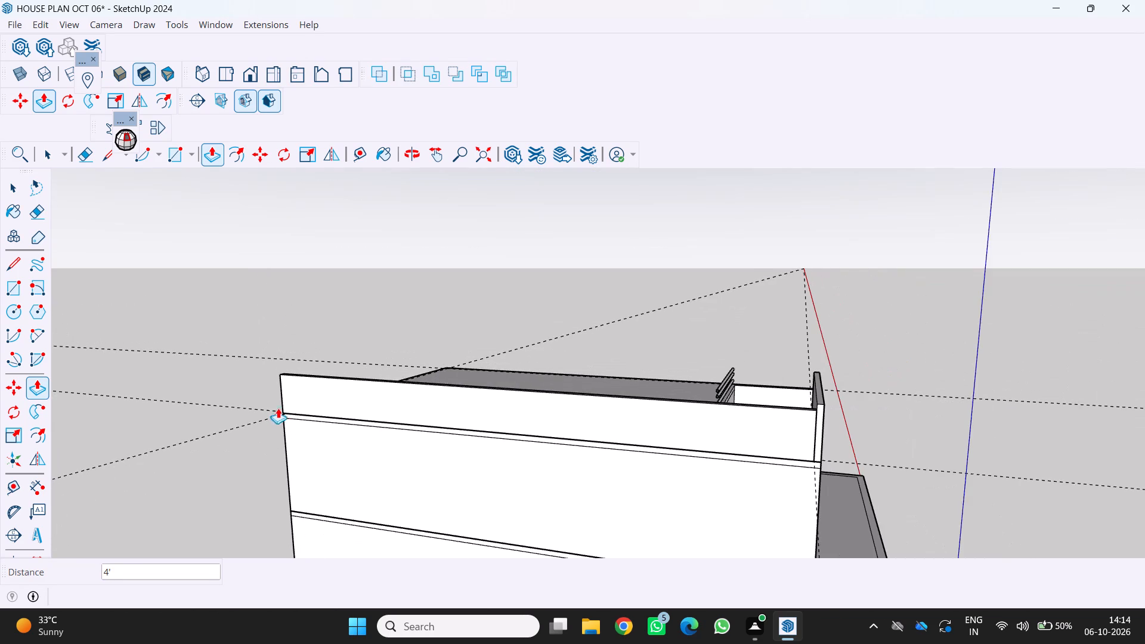
pyautogui.moveTo(362, 413); pyautogui.dragTo(454, 424, button='middle')
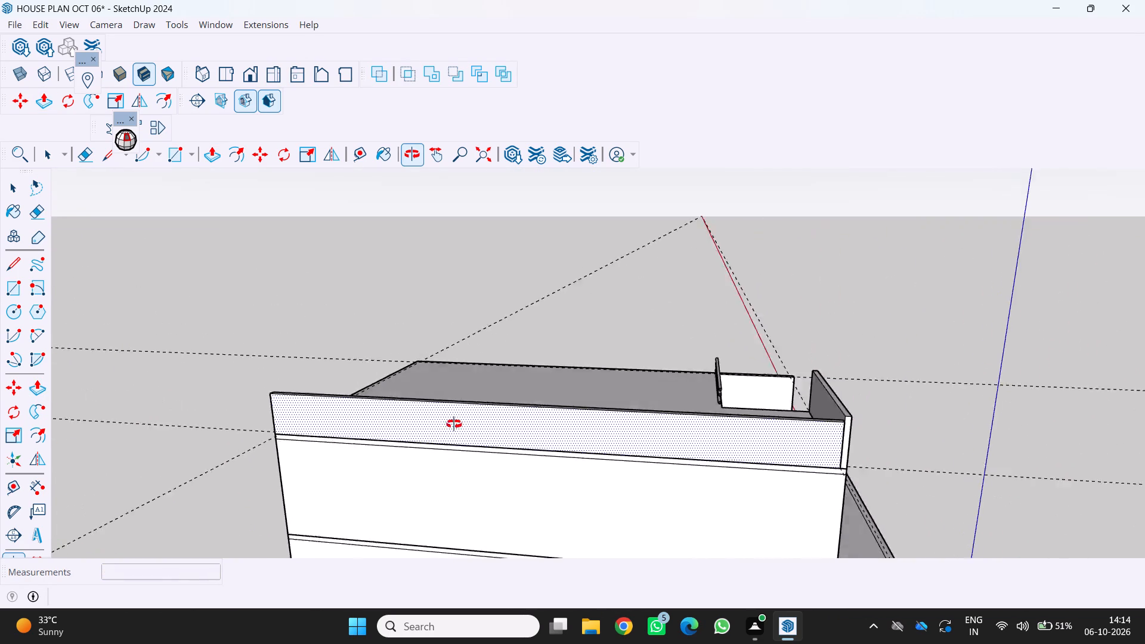
pyautogui.moveTo(454, 424); pyautogui.dragTo(465, 422, button='middle')
pyautogui.middleClick(465, 422)
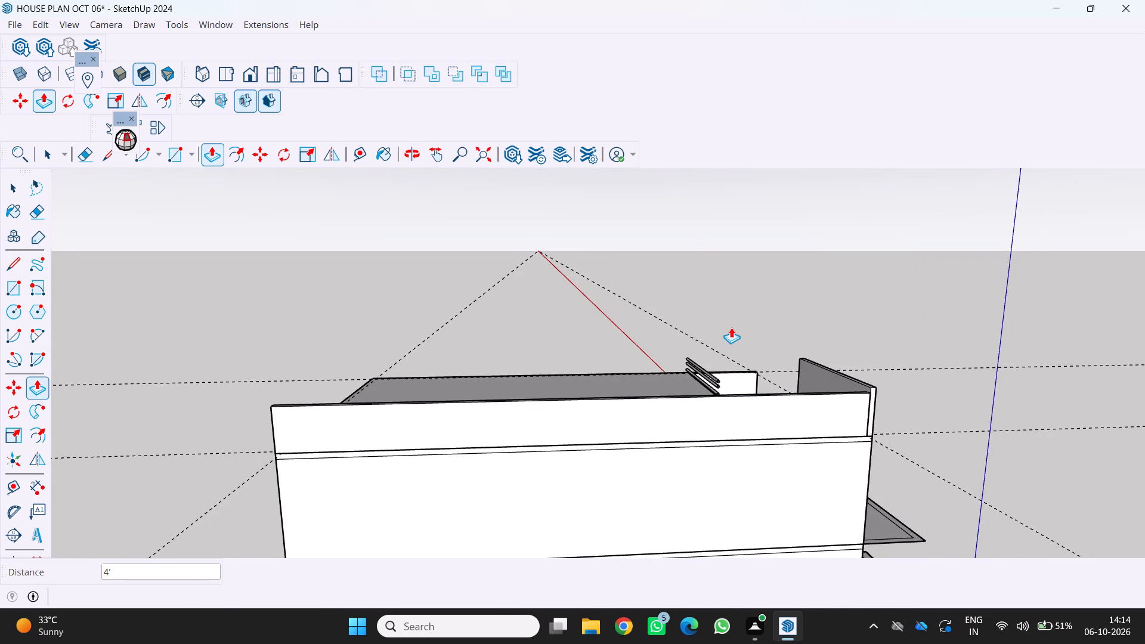
pyautogui.scroll(-4, 730, 327)
pyautogui.moveTo(736, 355); pyautogui.dragTo(211, 447, button='middle')
pyautogui.scroll(1, 161, 465)
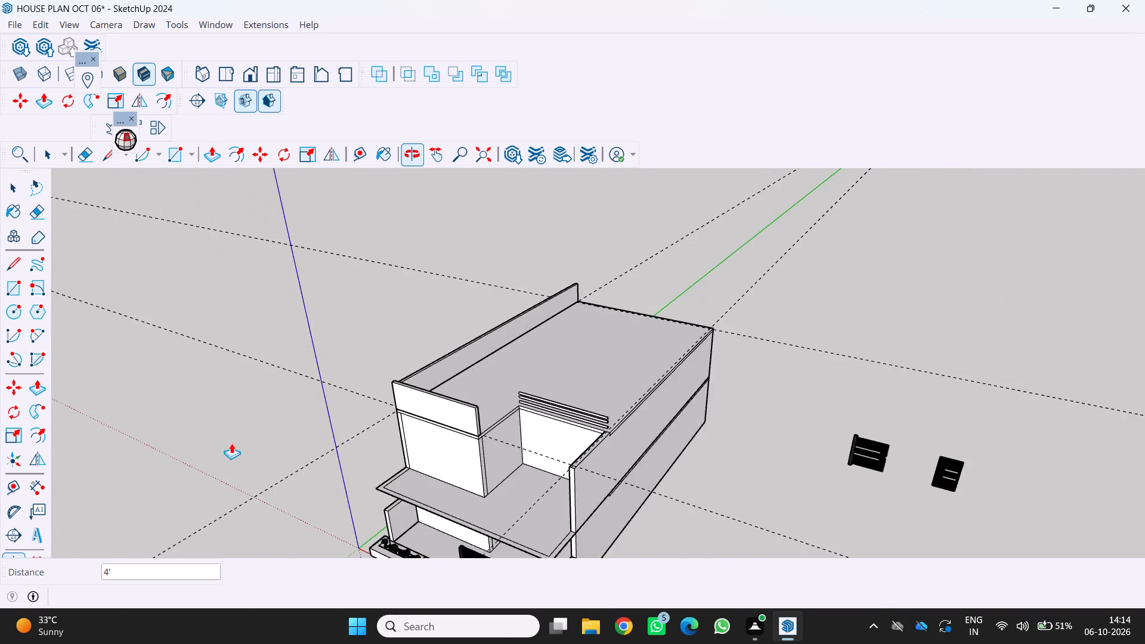
pyautogui.scroll(5, 241, 442)
pyautogui.scroll(3, 381, 420)
pyautogui.moveTo(401, 417); pyautogui.dragTo(412, 405, button='middle')
pyautogui.scroll(1, 401, 417)
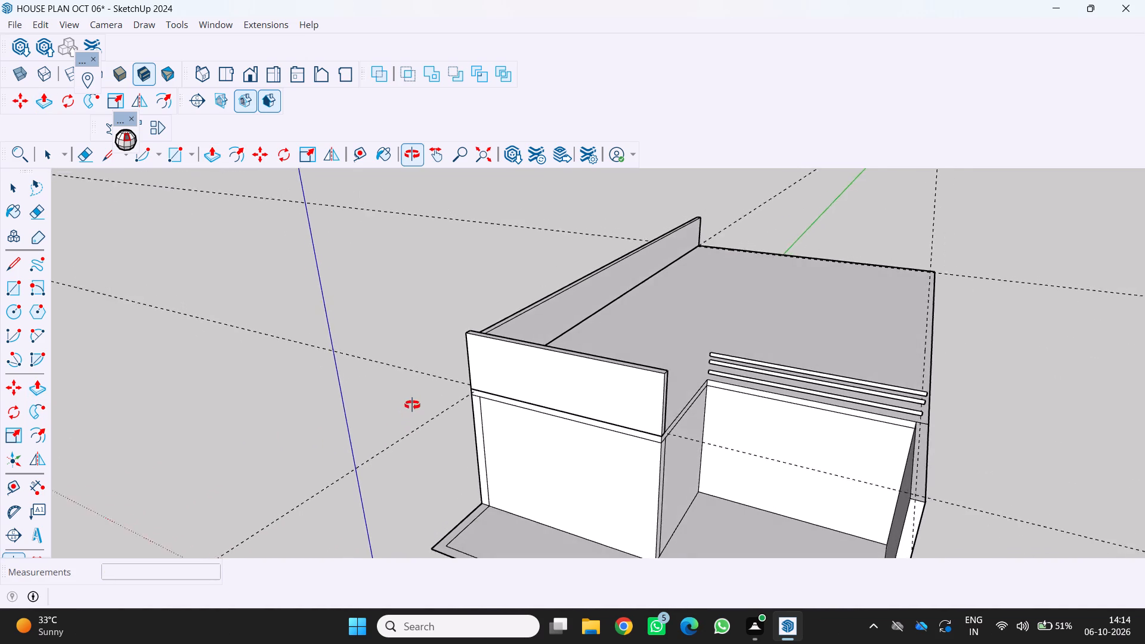
pyautogui.moveTo(412, 405); pyautogui.dragTo(413, 402, button='middle')
pyautogui.scroll(2, 457, 412)
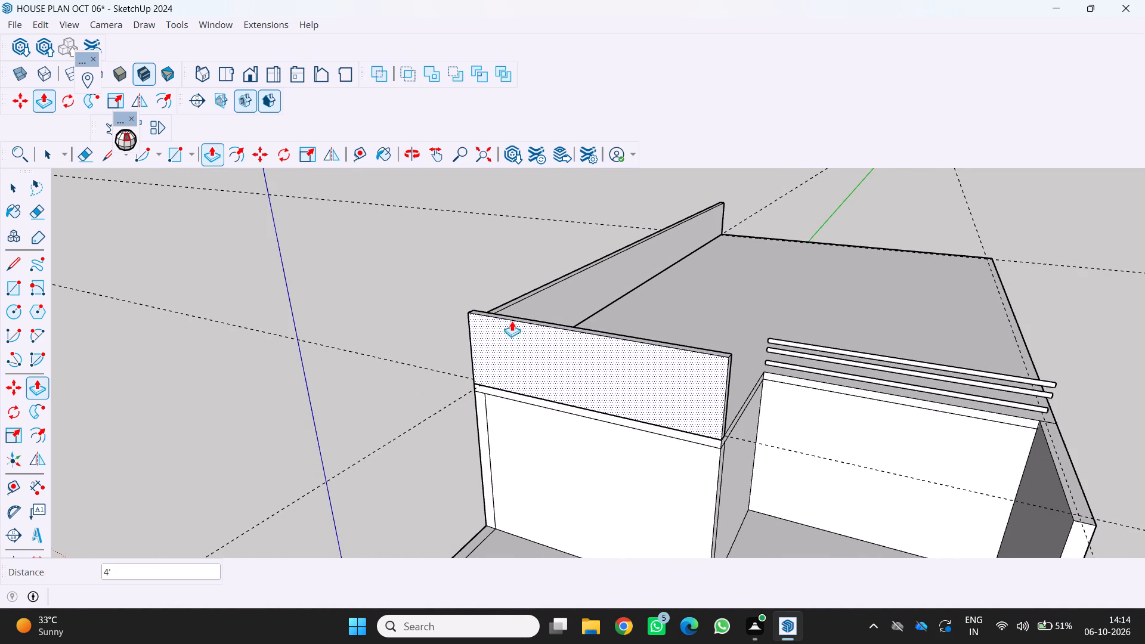
pyautogui.scroll(2, 499, 338)
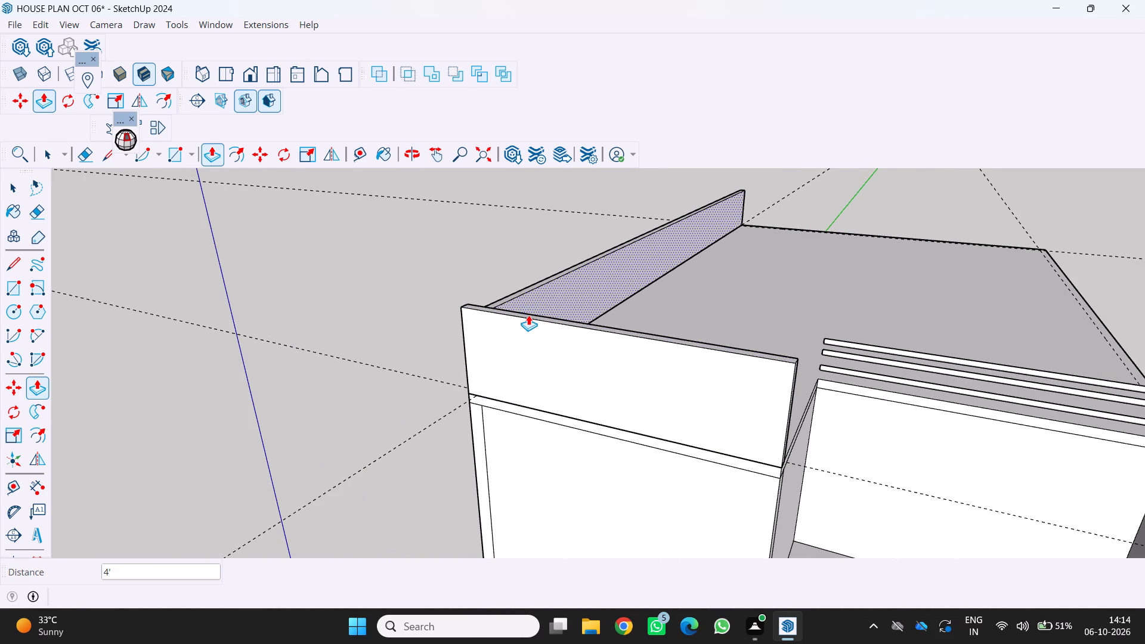
pyautogui.moveTo(527, 314); pyautogui.dragTo(547, 395)
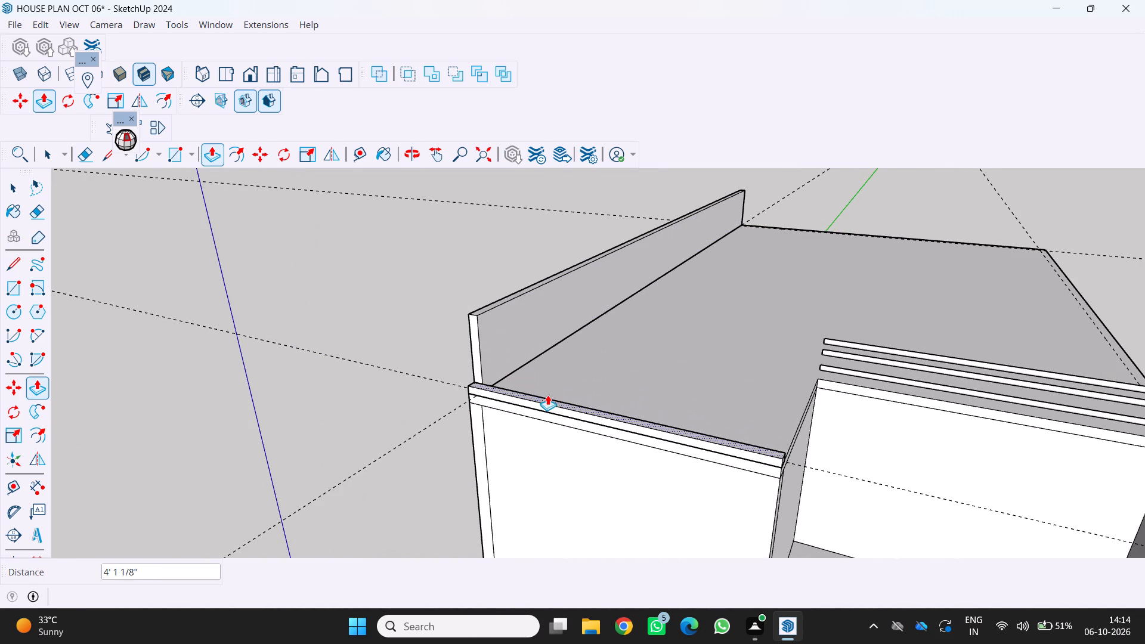
pyautogui.moveTo(547, 395); pyautogui.dragTo(554, 398)
# Draw a rectangle about 15' 4" by 6" along the roof's front edge, from the side parapet to the recess corner.
pyautogui.scroll(3, 426, 401)
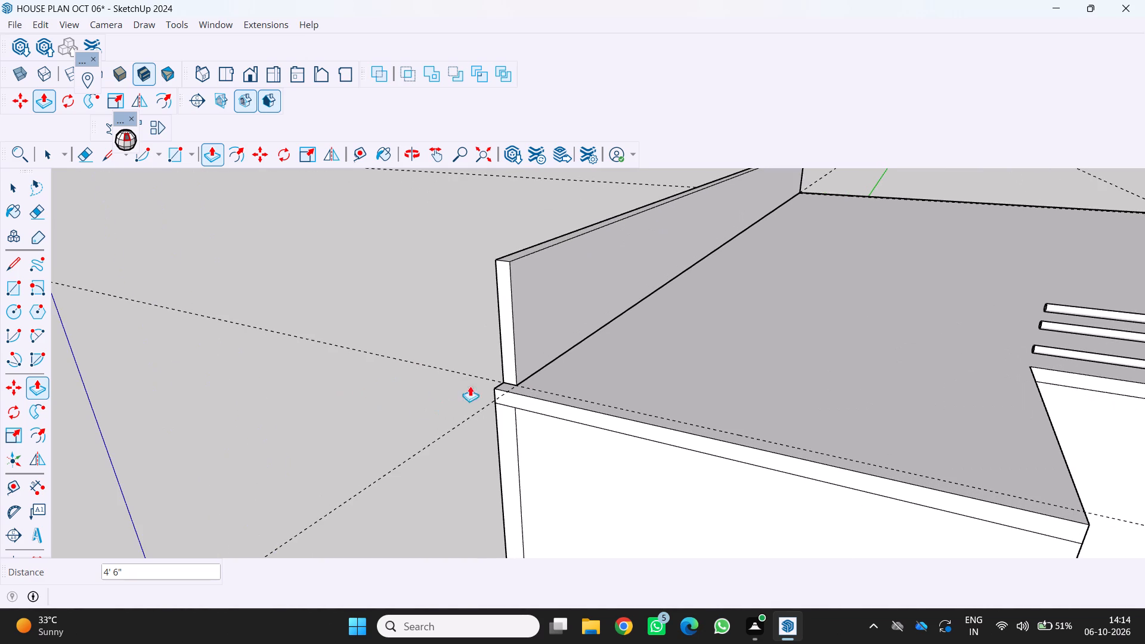
pyautogui.press('r')
pyautogui.scroll(3, 477, 377)
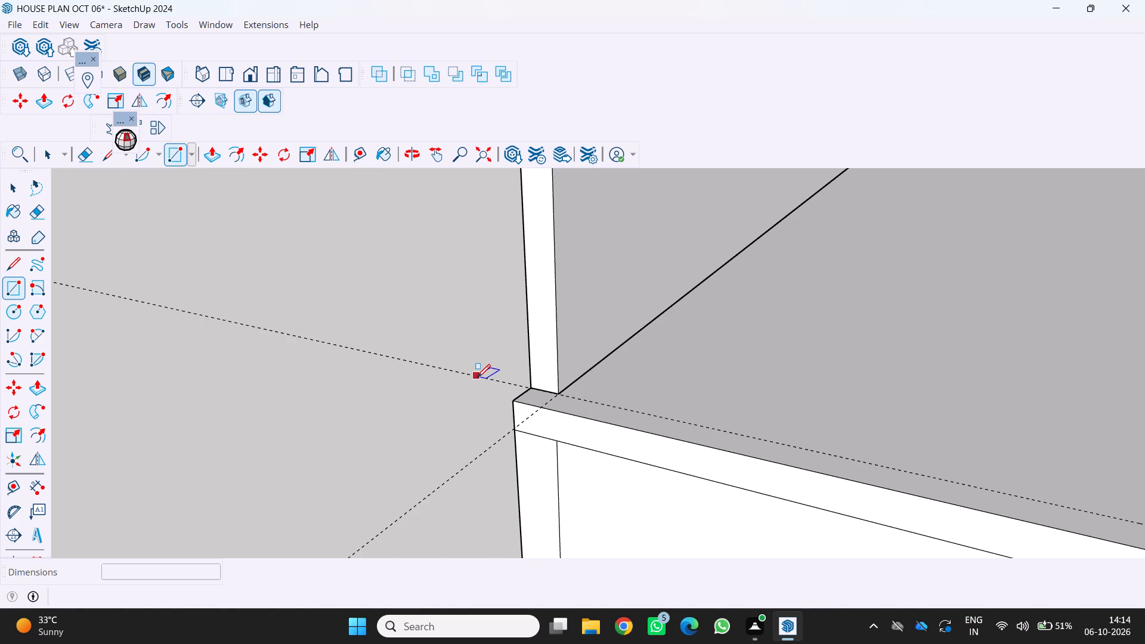
pyautogui.scroll(-7, 485, 358)
pyautogui.scroll(3, 487, 360)
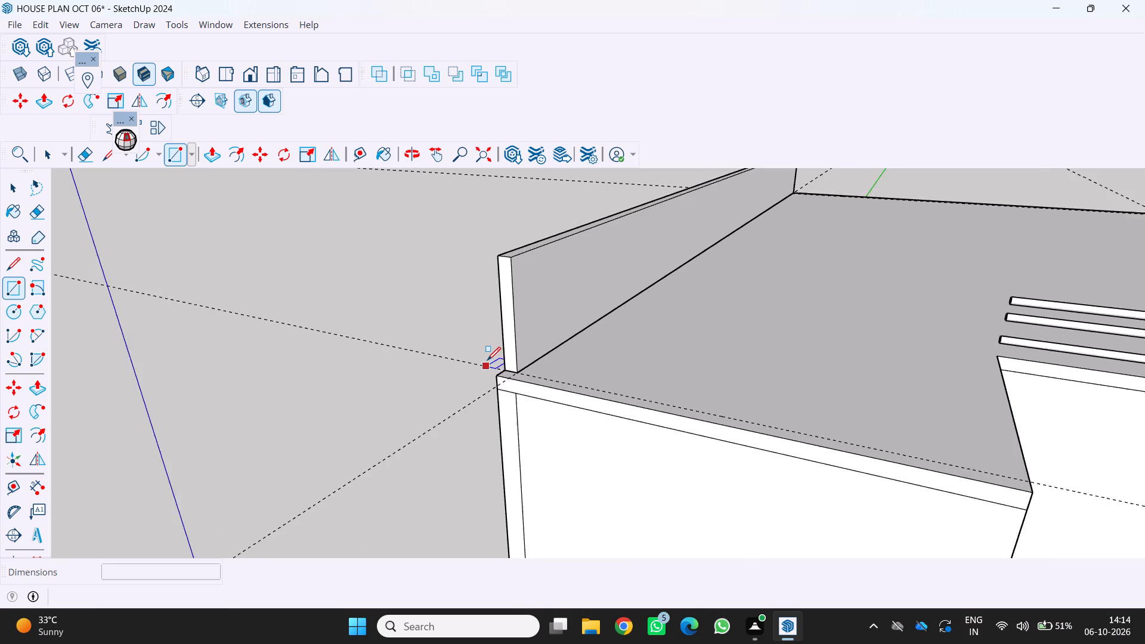
pyautogui.scroll(3, 487, 360)
pyautogui.click(523, 382)
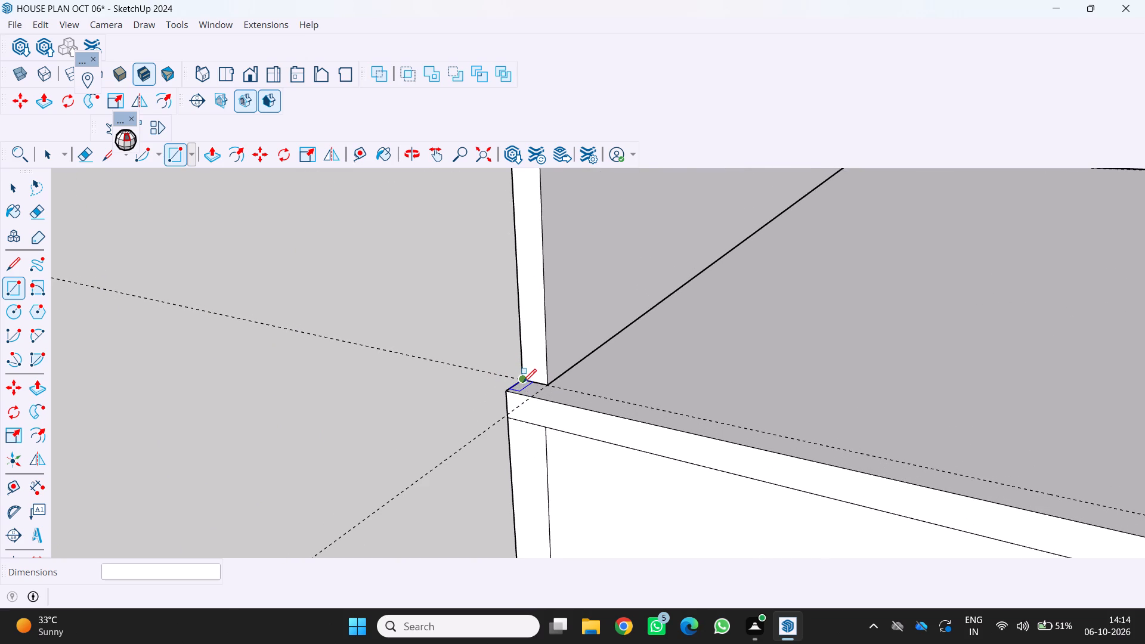
pyautogui.scroll(-12, 525, 386)
pyautogui.scroll(3, 677, 402)
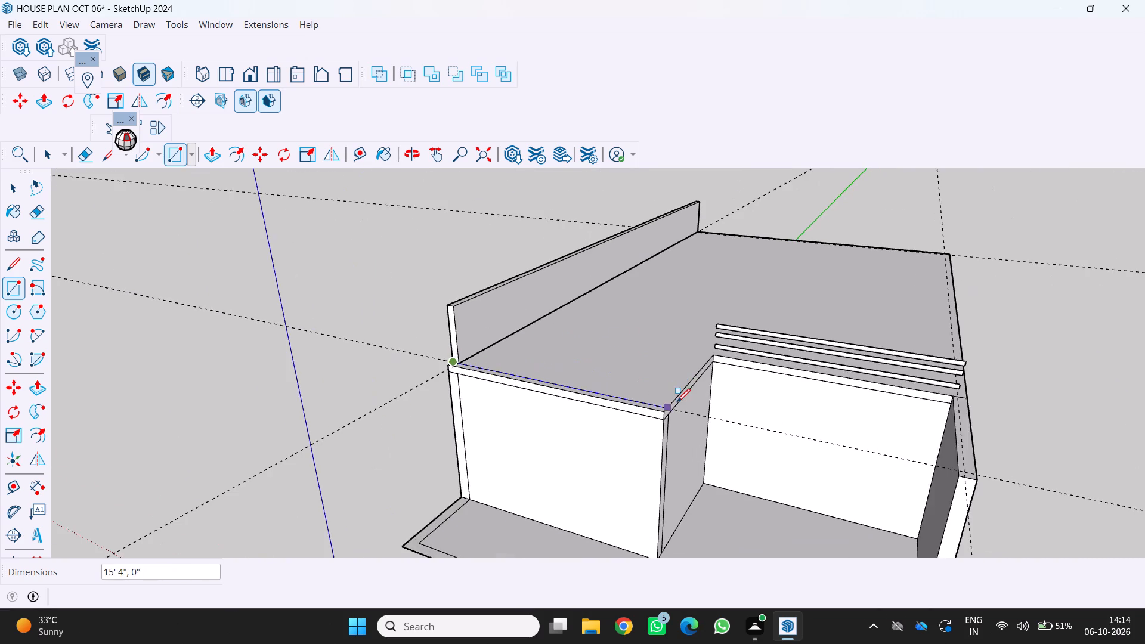
pyautogui.scroll(9, 677, 402)
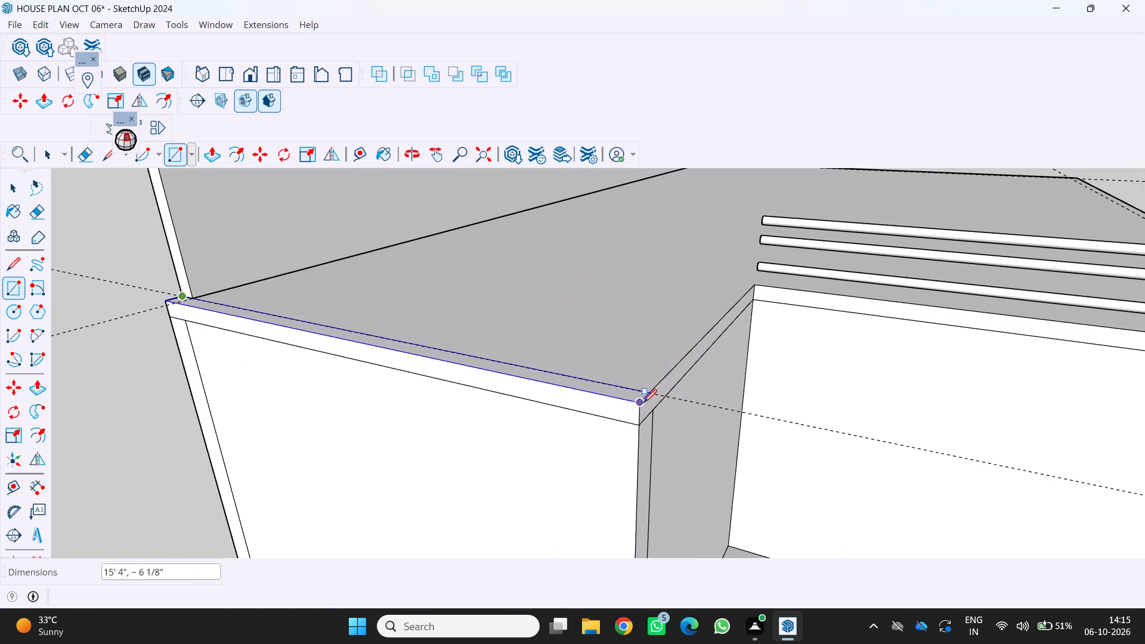
pyautogui.click(640, 402)
# Push/Pull the 6" strip along the roof's front edge upward by 4'.
pyautogui.scroll(3, 556, 374)
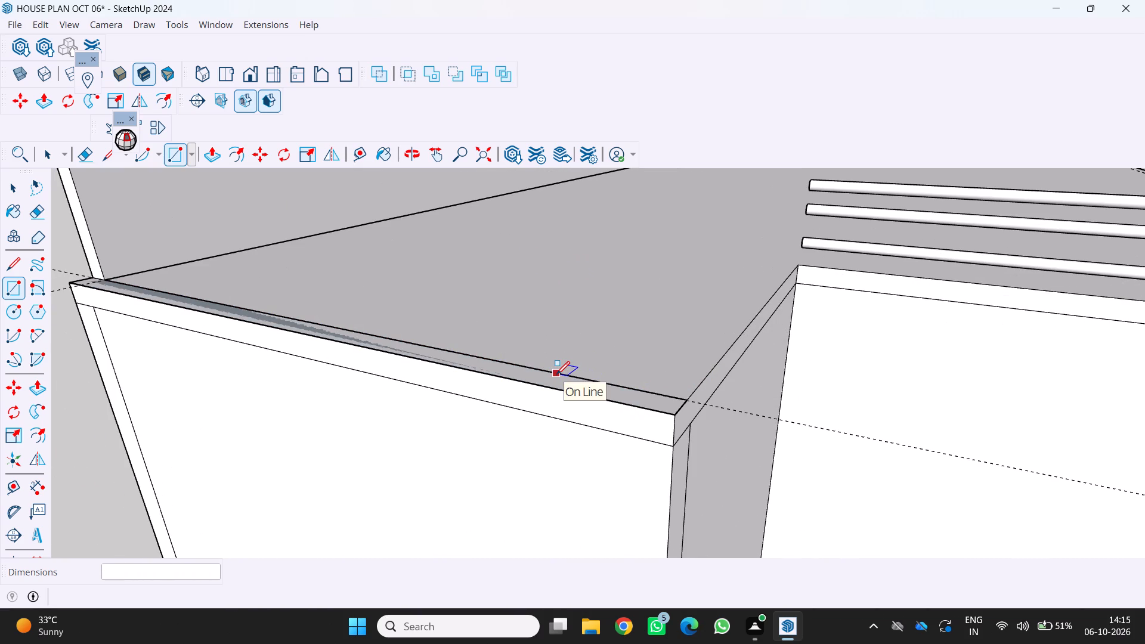
pyautogui.press('p')
pyautogui.scroll(3, 563, 377)
pyautogui.click(565, 380)
pyautogui.scroll(-5, 572, 283)
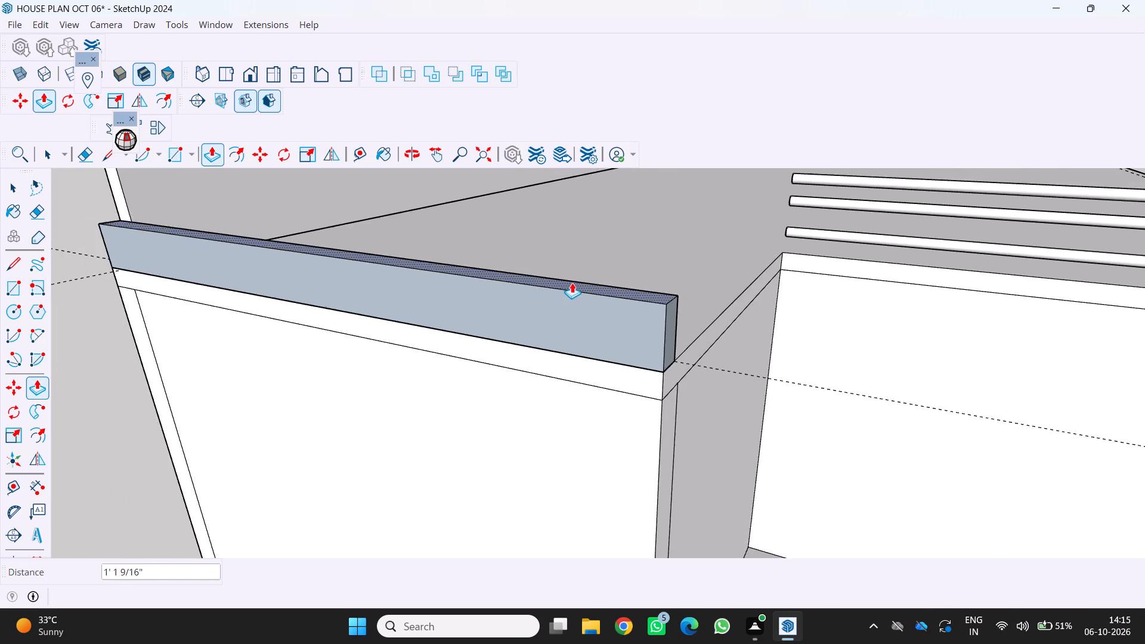
pyautogui.scroll(-5, 562, 275)
pyautogui.press('4')
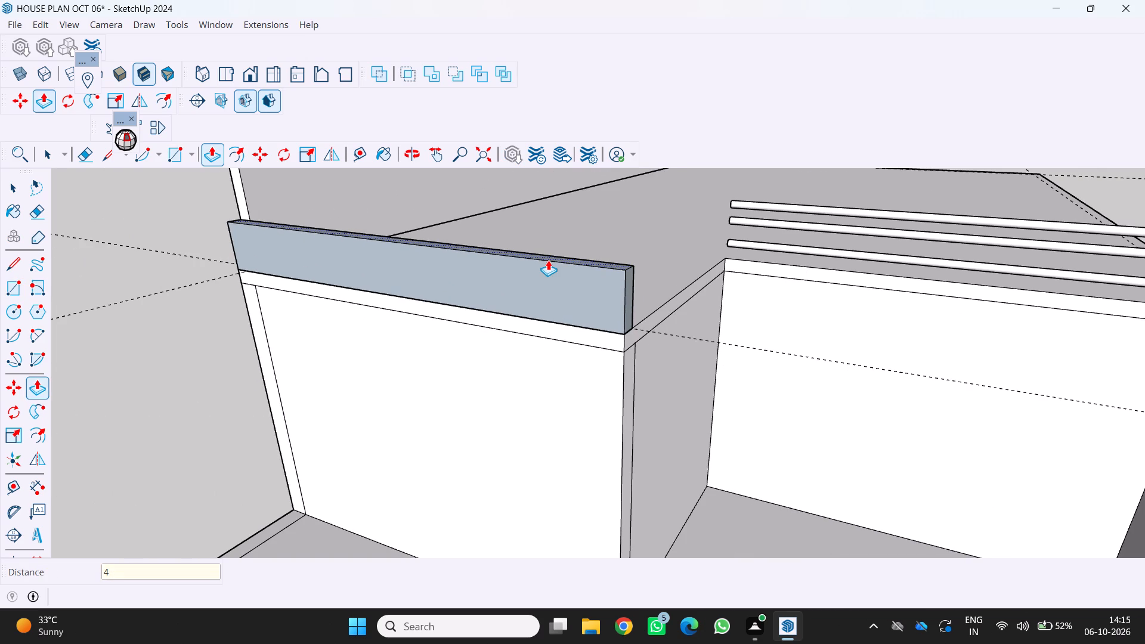
pyautogui.press("'")
pyautogui.press('Return')
pyautogui.scroll(-4, 548, 260)
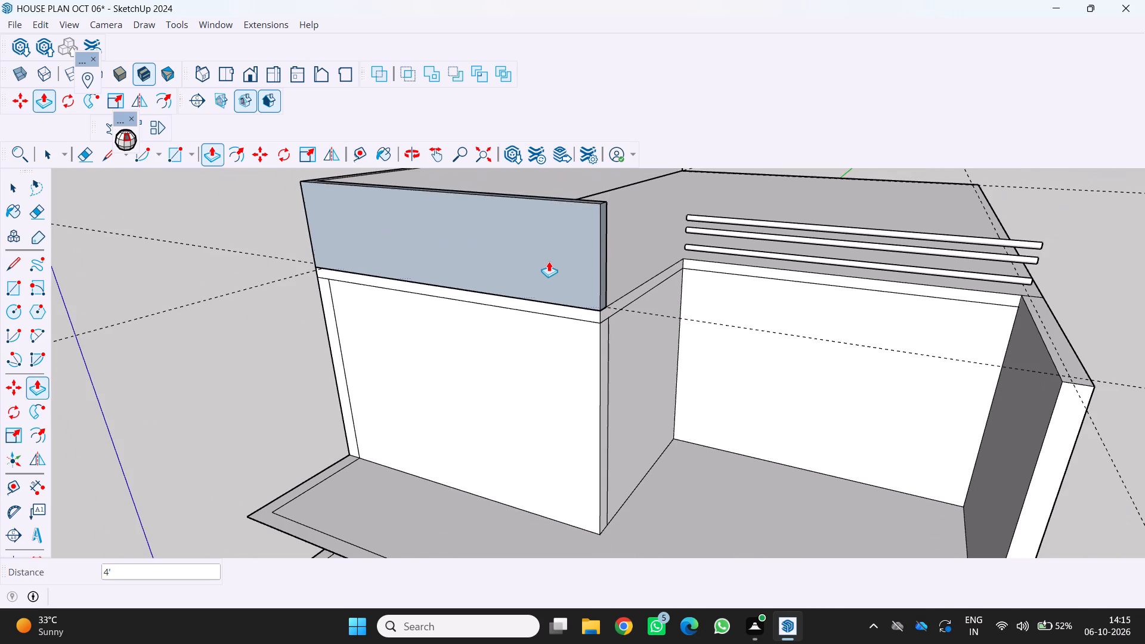
pyautogui.press('space')
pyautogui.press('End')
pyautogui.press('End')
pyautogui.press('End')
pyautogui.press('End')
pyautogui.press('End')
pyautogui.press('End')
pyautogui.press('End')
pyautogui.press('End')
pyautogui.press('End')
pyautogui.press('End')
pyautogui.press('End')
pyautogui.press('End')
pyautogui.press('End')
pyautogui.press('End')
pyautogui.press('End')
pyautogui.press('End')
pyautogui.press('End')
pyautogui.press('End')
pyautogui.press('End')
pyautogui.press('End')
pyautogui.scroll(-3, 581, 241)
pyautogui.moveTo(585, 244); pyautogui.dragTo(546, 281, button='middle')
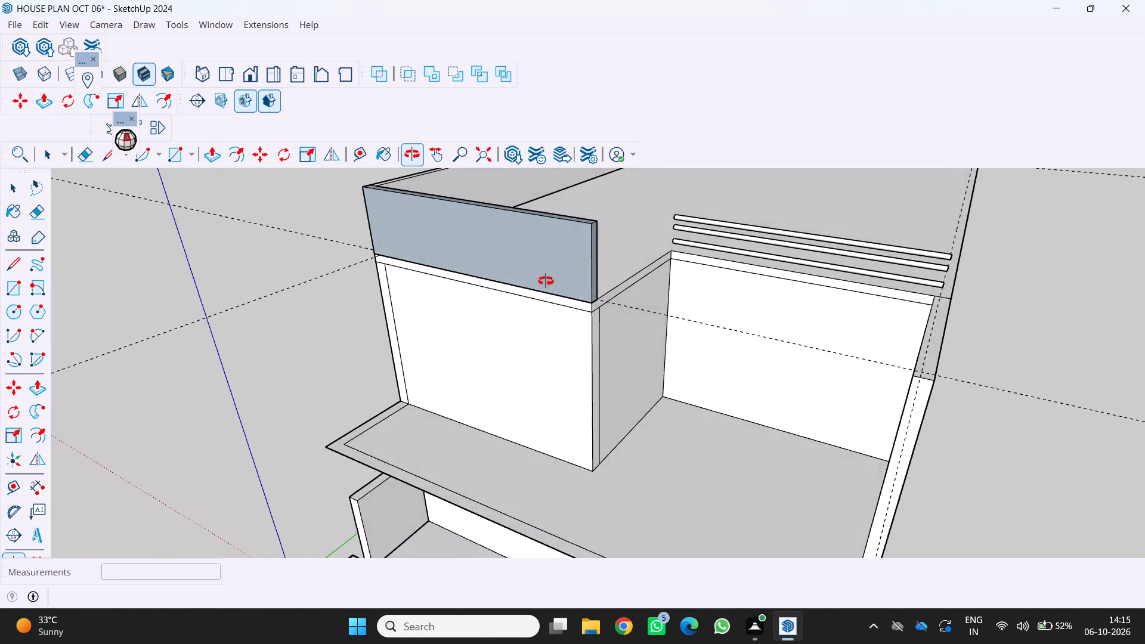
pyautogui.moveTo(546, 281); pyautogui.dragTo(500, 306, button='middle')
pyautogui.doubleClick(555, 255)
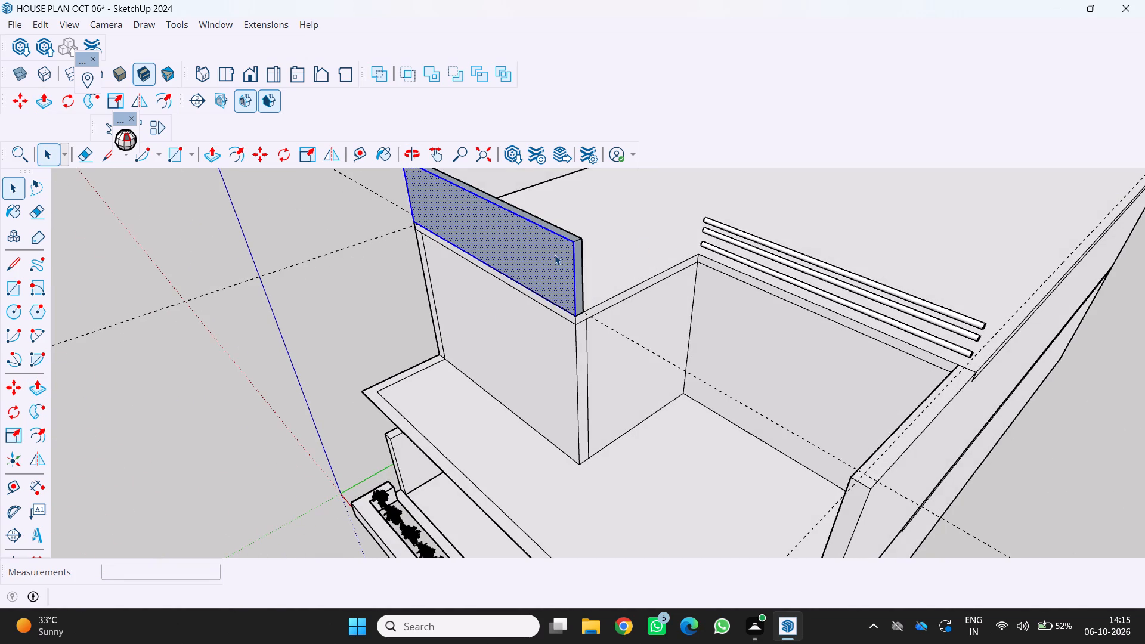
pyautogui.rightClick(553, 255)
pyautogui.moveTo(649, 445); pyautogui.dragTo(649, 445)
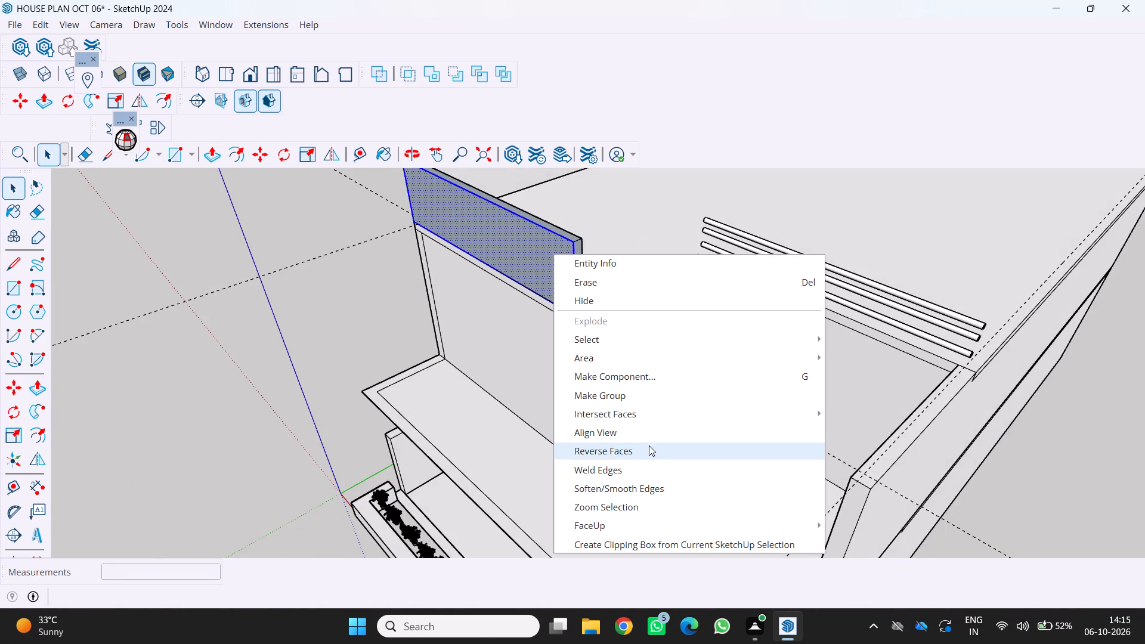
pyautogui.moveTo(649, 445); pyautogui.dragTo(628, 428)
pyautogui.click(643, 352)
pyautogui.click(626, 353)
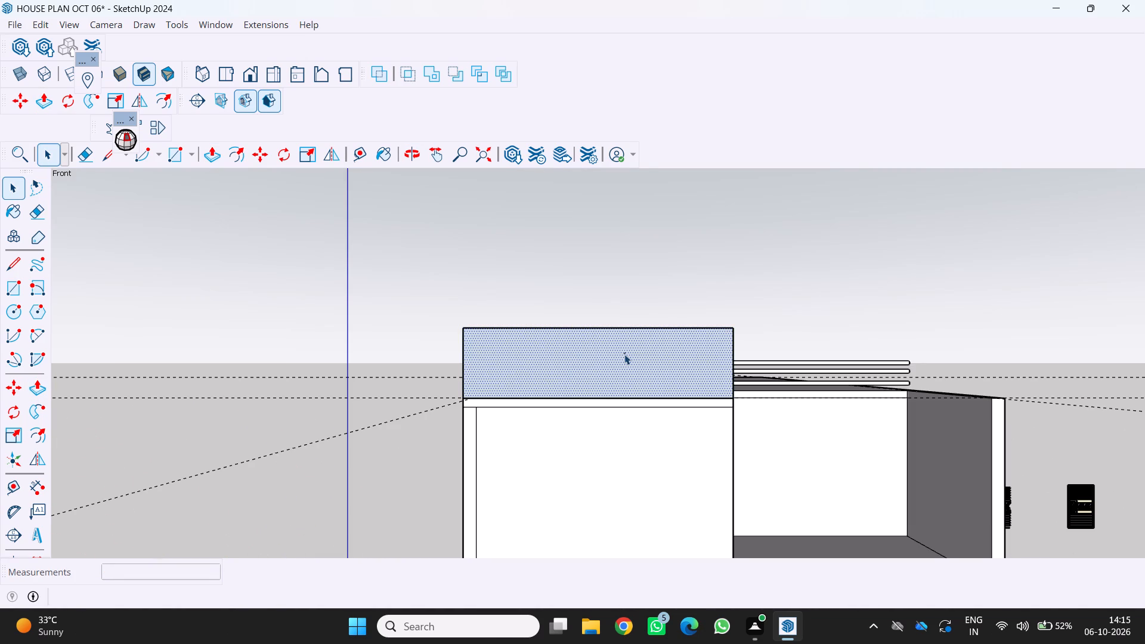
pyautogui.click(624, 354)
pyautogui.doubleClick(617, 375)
# Reverse the outer face of the front parapet so its white side points outward.
pyautogui.scroll(-4, 608, 370)
pyautogui.moveTo(608, 370); pyautogui.dragTo(451, 394, button='middle')
pyautogui.click(573, 397)
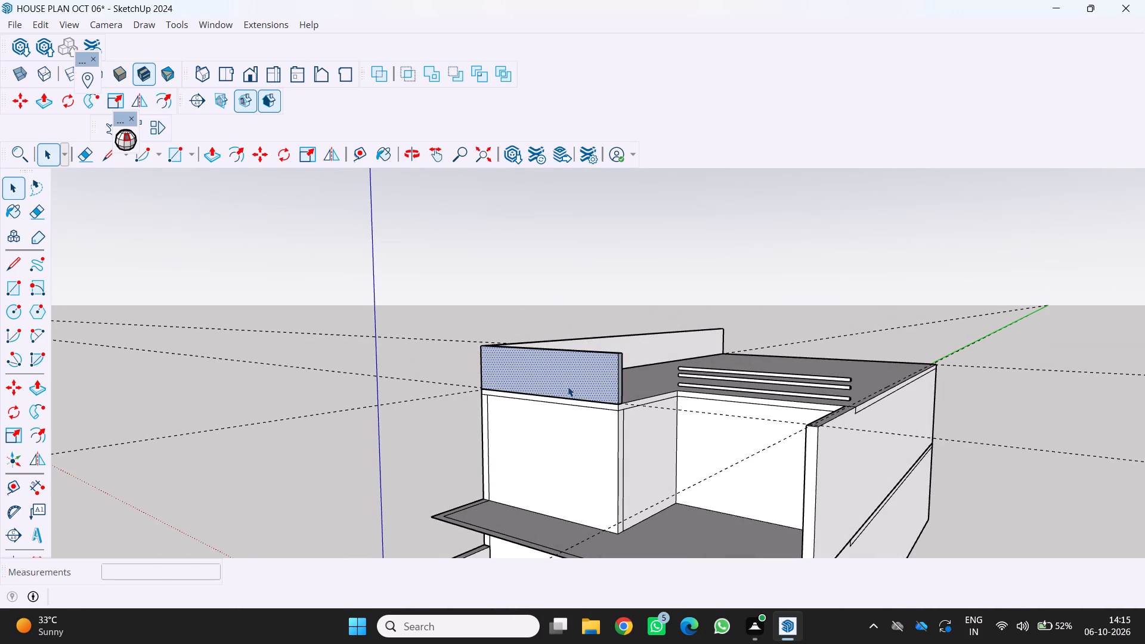
pyautogui.click(568, 386)
pyautogui.doubleClick(560, 373)
pyautogui.rightClick(559, 371)
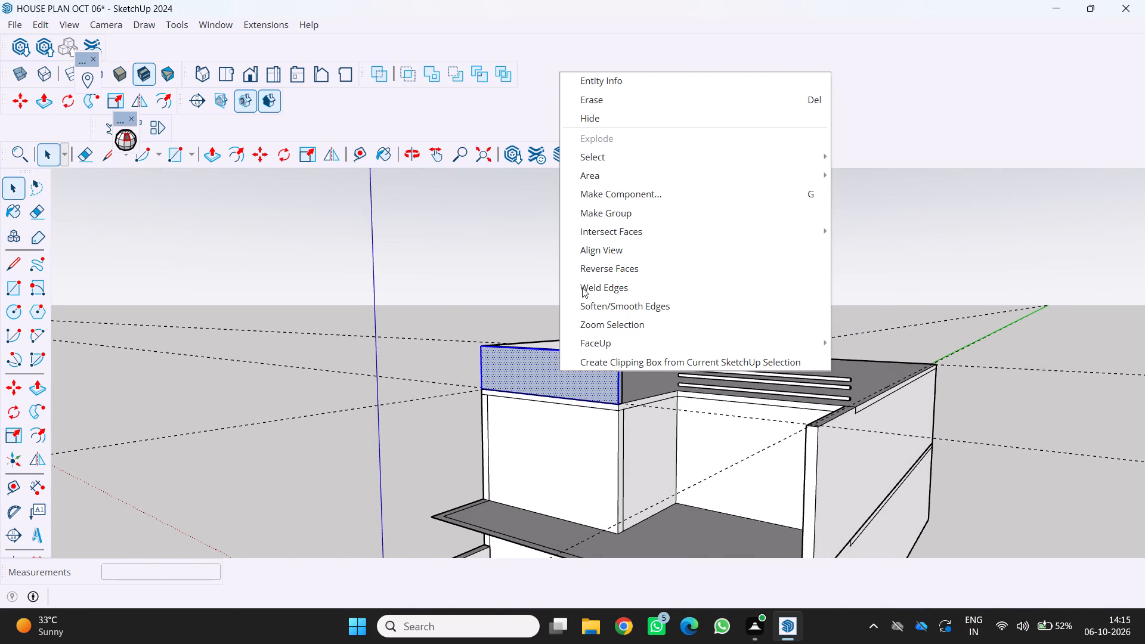
pyautogui.click(590, 273)
# Reverse the narrow end face of the front parapet at the recess corner.
pyautogui.middleClick(590, 404)
pyautogui.moveTo(590, 405); pyautogui.dragTo(509, 425, button='middle')
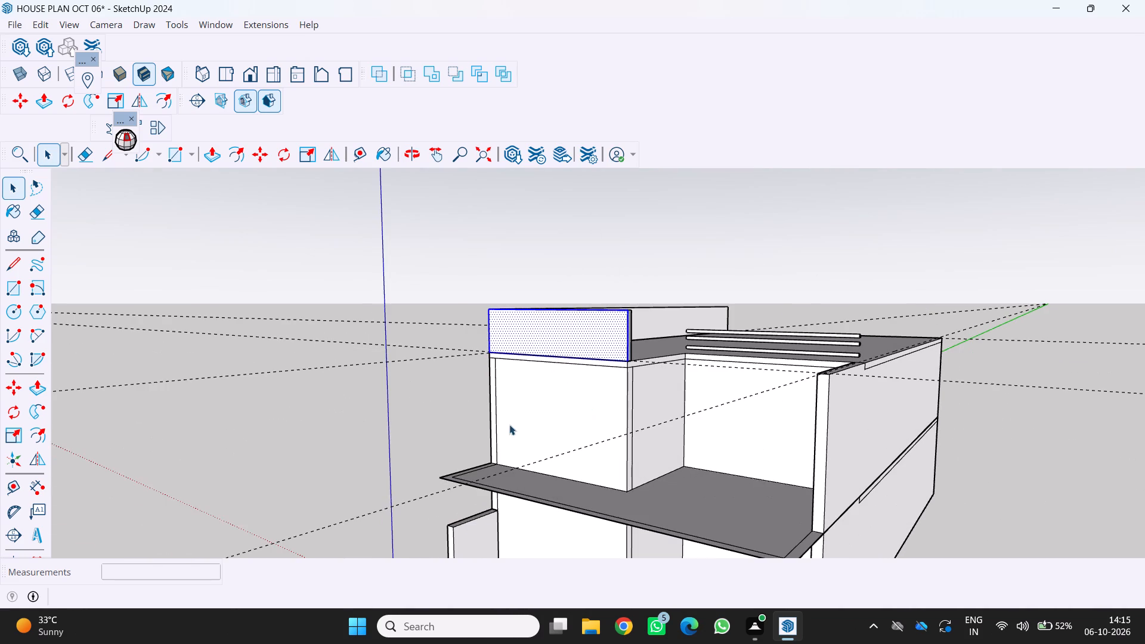
pyautogui.moveTo(509, 425); pyautogui.dragTo(496, 425, button='middle')
pyautogui.scroll(-4, 517, 375)
pyautogui.scroll(-2, 568, 339)
pyautogui.moveTo(571, 344); pyautogui.dragTo(518, 382, button='middle')
pyautogui.scroll(4, 652, 359)
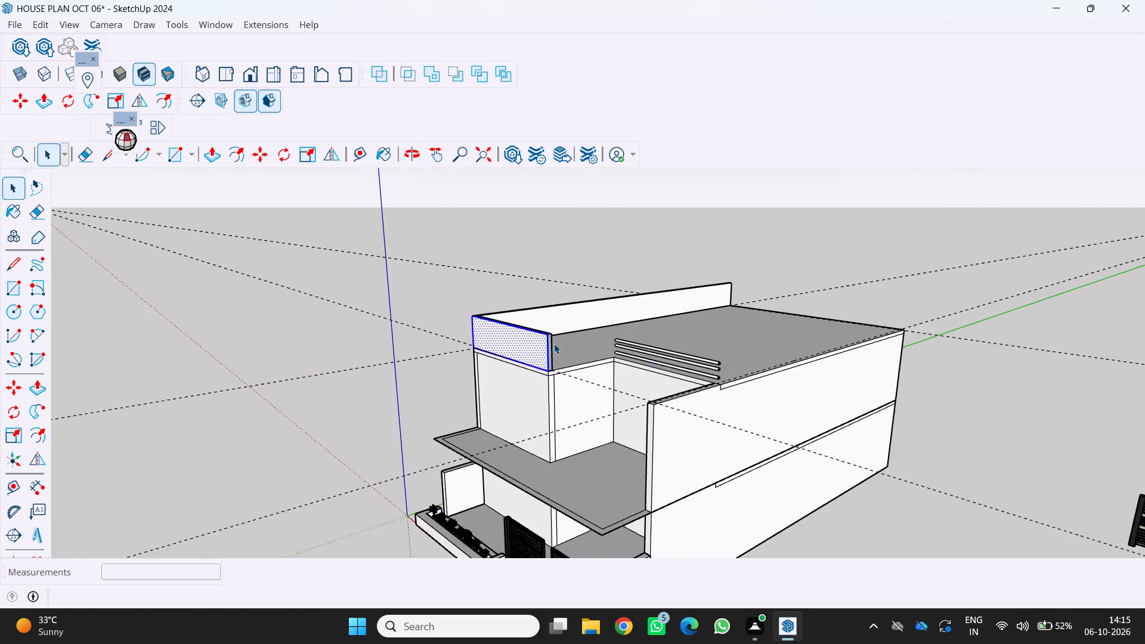
pyautogui.scroll(2, 554, 343)
pyautogui.moveTo(527, 346); pyautogui.dragTo(382, 351, button='middle')
pyautogui.middleClick(382, 351)
pyautogui.scroll(6, 515, 345)
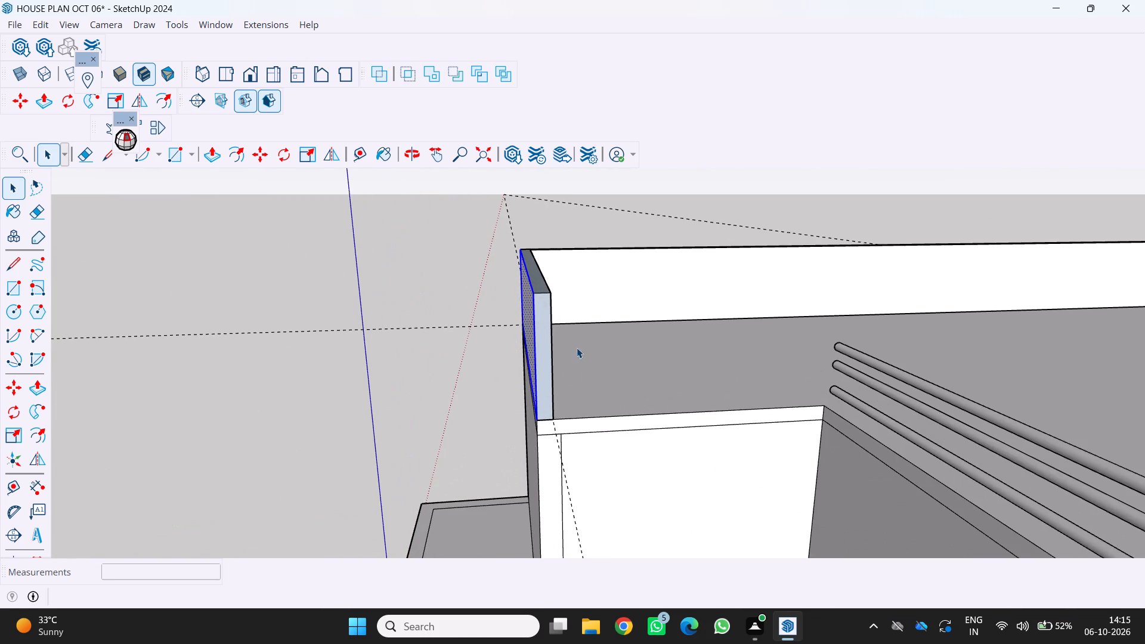
pyautogui.click(547, 335)
pyautogui.rightClick(546, 335)
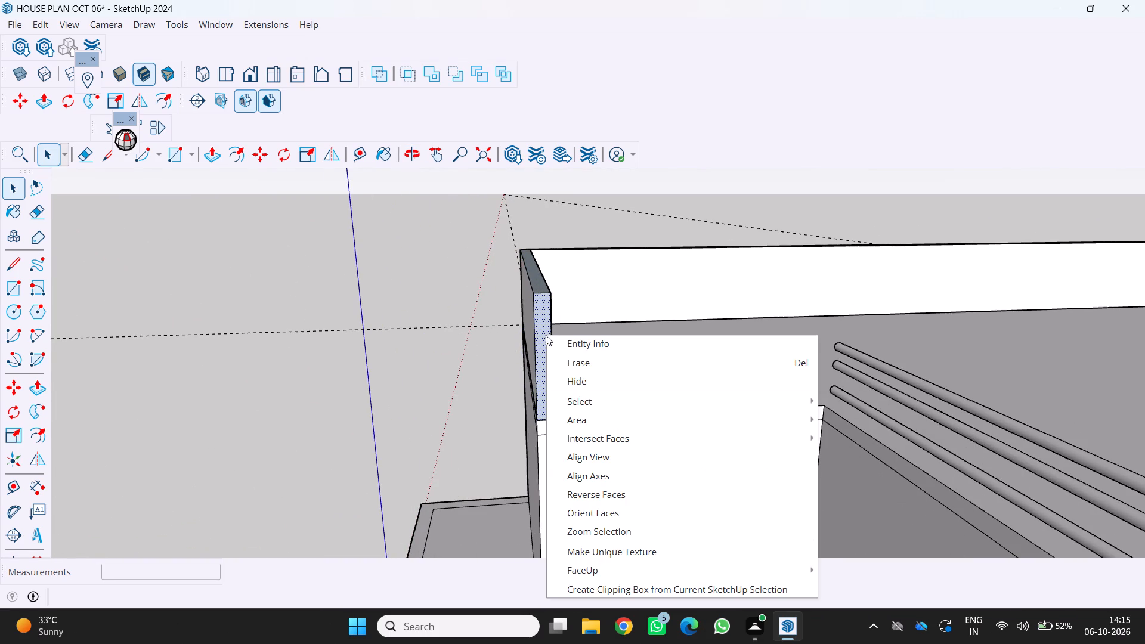
pyautogui.click(601, 493)
# Reverse the front parapet's inner face, on the roof side.
pyautogui.scroll(-3, 573, 402)
pyautogui.moveTo(573, 402); pyautogui.dragTo(577, 401, button='middle')
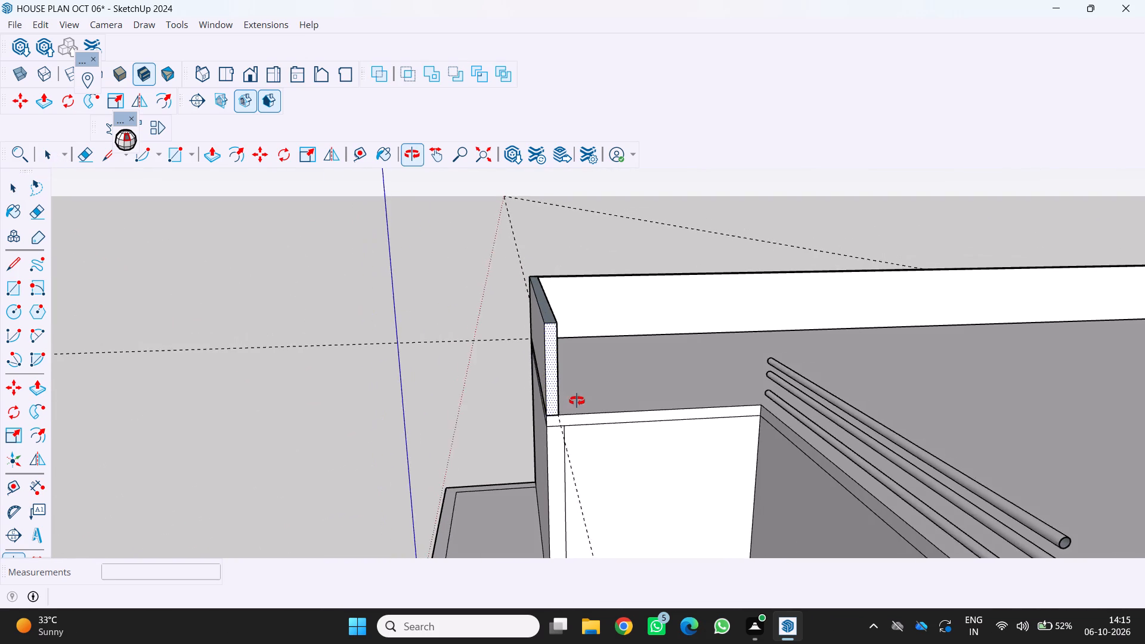
pyautogui.moveTo(577, 401); pyautogui.dragTo(471, 392, button='middle')
pyautogui.scroll(3, 599, 342)
pyautogui.moveTo(600, 342); pyautogui.dragTo(522, 330, button='middle')
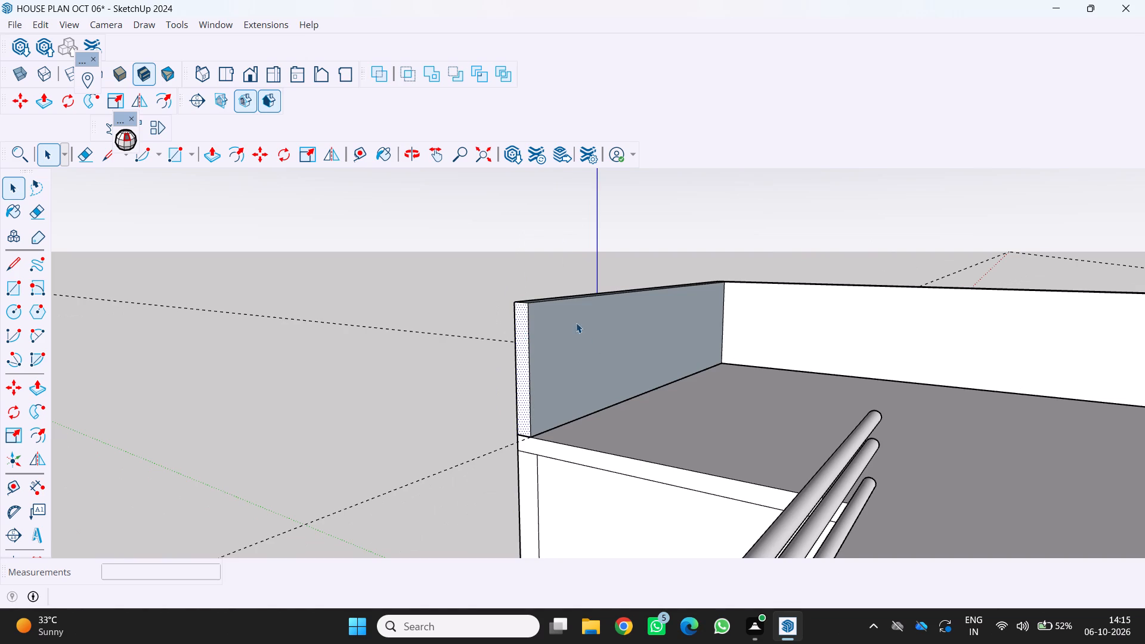
pyautogui.click(567, 320)
pyautogui.rightClick(563, 320)
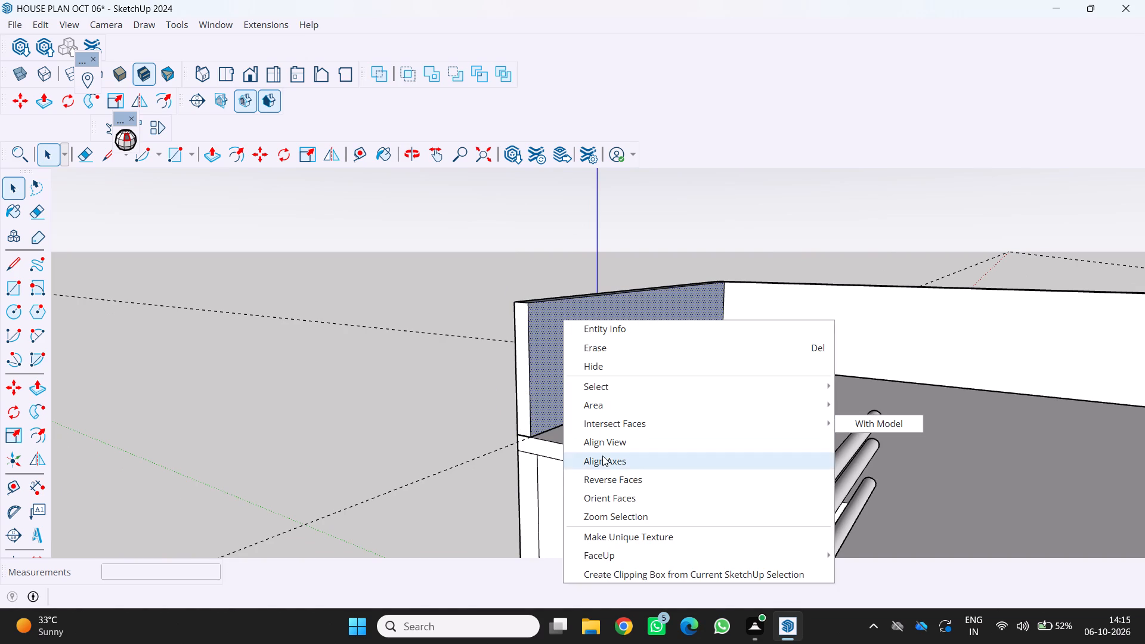
pyautogui.click(602, 479)
# Reverse the top face of the front parapet.
pyautogui.scroll(-1, 570, 382)
pyautogui.moveTo(574, 392); pyautogui.dragTo(643, 510, button='middle')
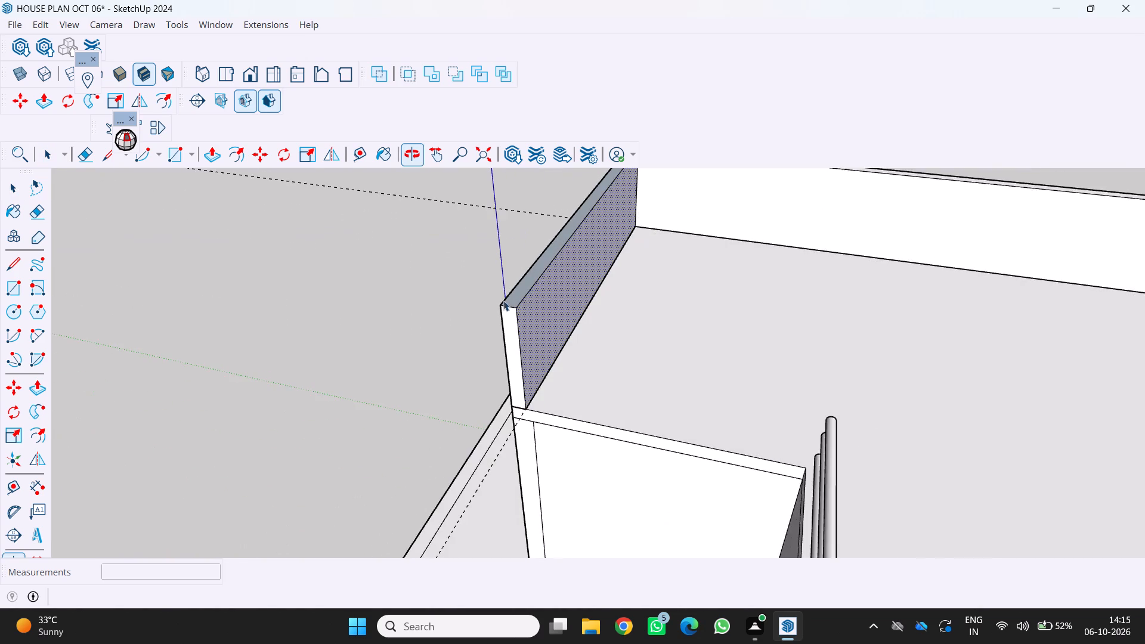
pyautogui.scroll(3, 503, 300)
pyautogui.moveTo(510, 304); pyautogui.dragTo(515, 312)
pyautogui.click(518, 291)
pyautogui.rightClick(517, 302)
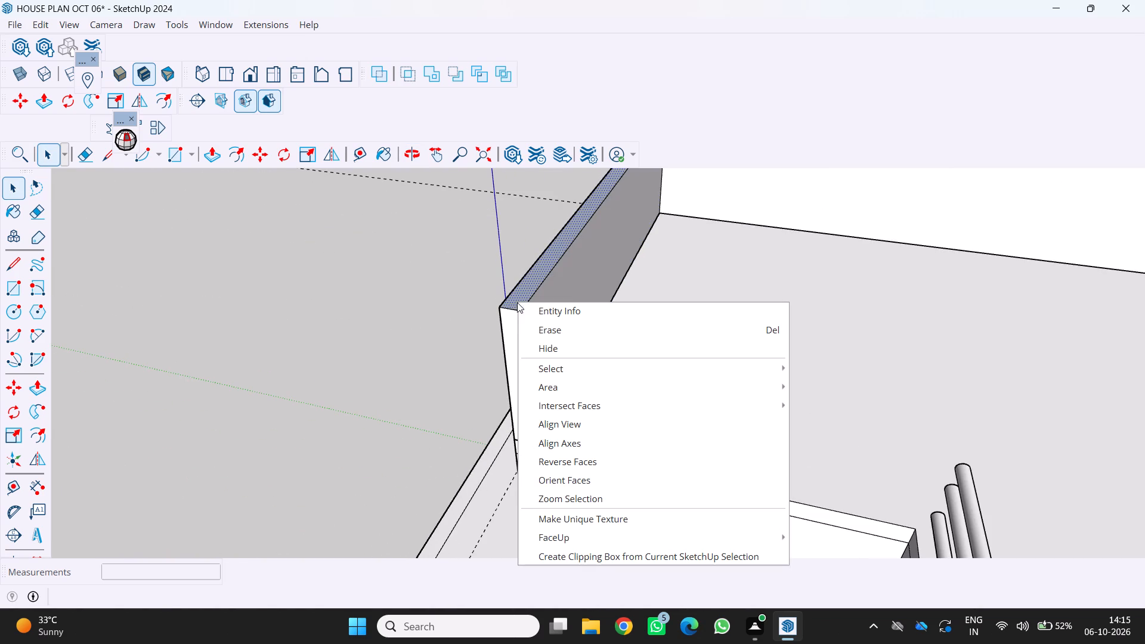
pyautogui.click(554, 456)
# Draw a 30' 3" by 6" rectangle along the rear roof edge, from the long side parapet's end to the guide intersection at the opposite edge.
pyautogui.scroll(-2, 511, 407)
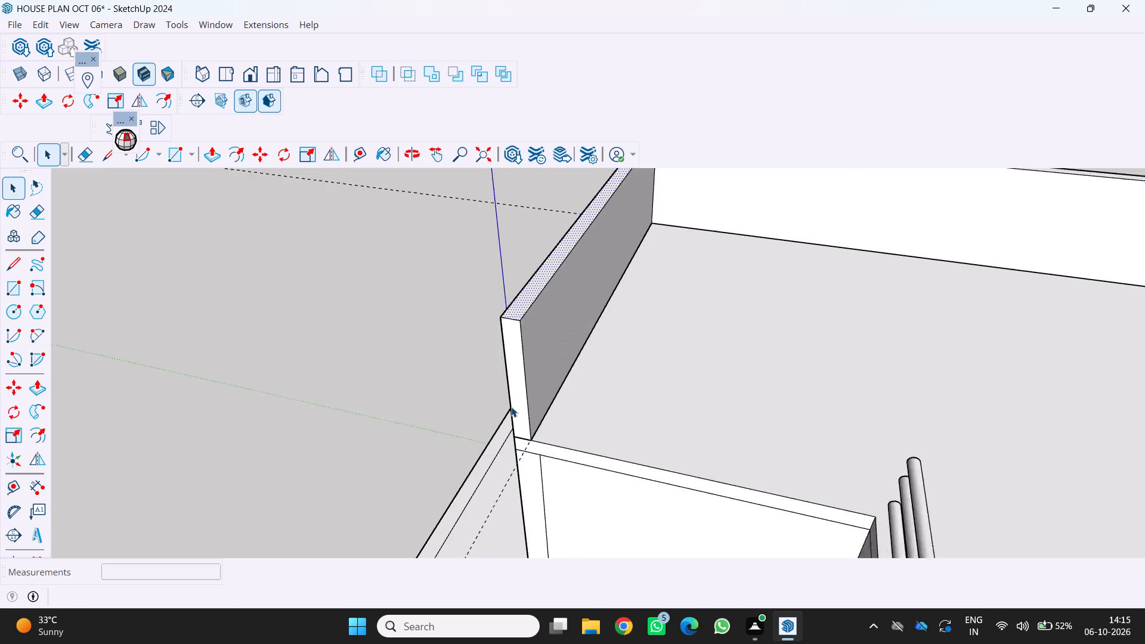
pyautogui.scroll(-6, 511, 407)
pyautogui.moveTo(500, 413); pyautogui.dragTo(629, 460, button='middle')
pyautogui.moveTo(629, 460); pyautogui.dragTo(629, 451, button='middle')
pyautogui.scroll(-3, 644, 455)
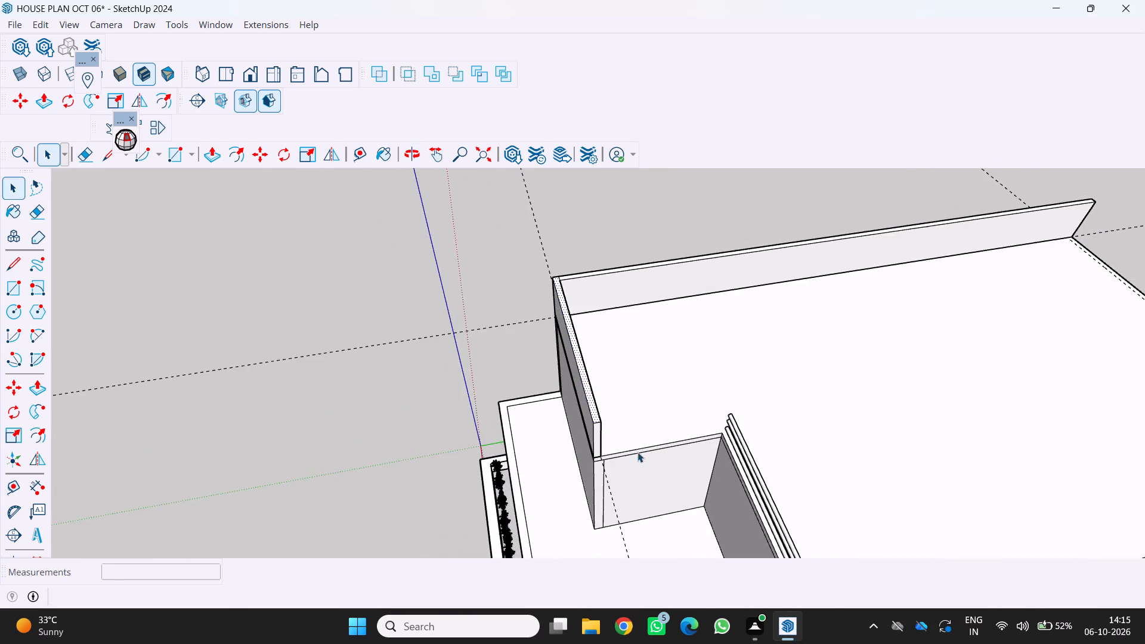
pyautogui.moveTo(637, 453); pyautogui.dragTo(624, 370, button='middle')
pyautogui.middleClick(624, 370)
pyautogui.scroll(-4, 623, 428)
pyautogui.moveTo(617, 436); pyautogui.dragTo(643, 500, button='middle')
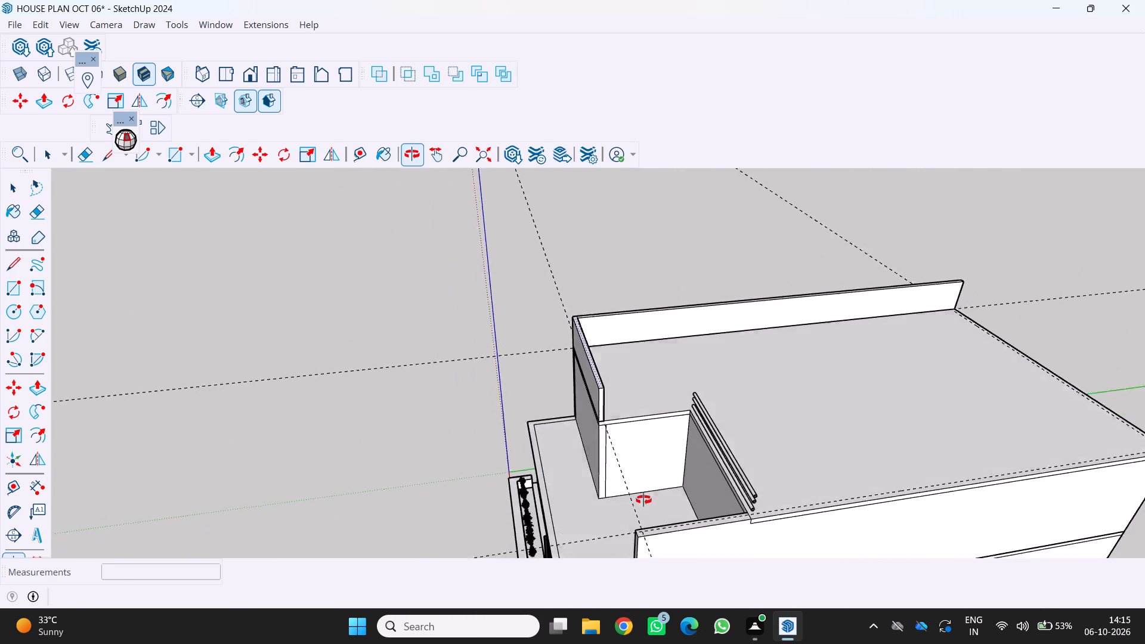
pyautogui.moveTo(643, 500); pyautogui.dragTo(648, 501, button='middle')
pyautogui.scroll(-4, 648, 501)
pyautogui.moveTo(646, 410); pyautogui.dragTo(553, 346, button='middle')
pyautogui.scroll(1, 645, 410)
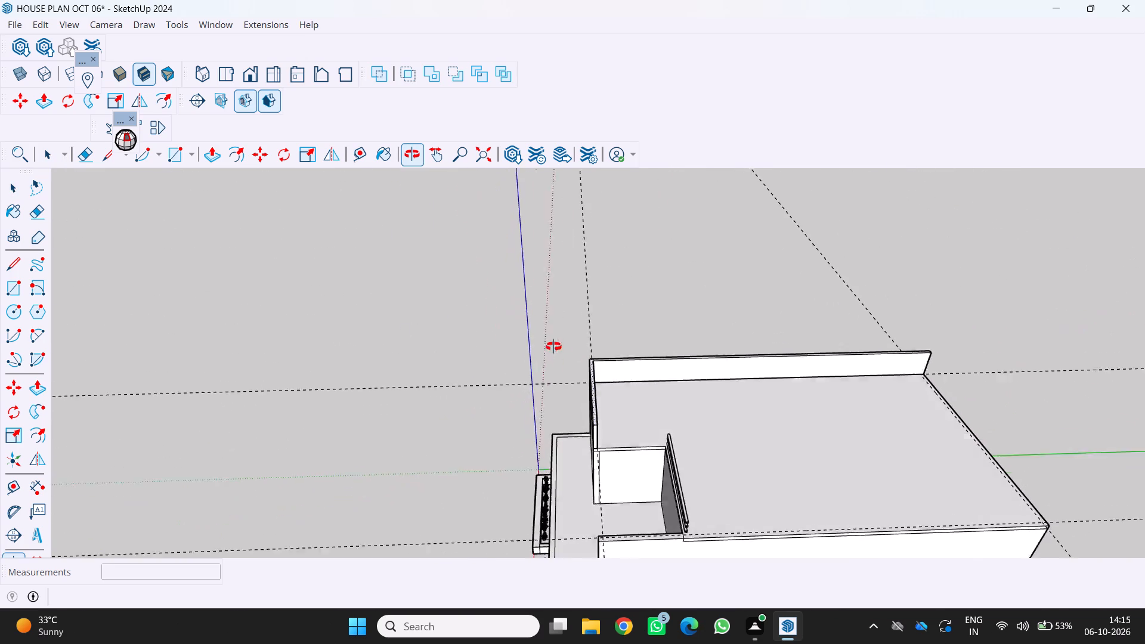
pyautogui.moveTo(553, 346); pyautogui.dragTo(543, 333, button='middle')
pyautogui.scroll(1, 770, 441)
pyautogui.scroll(-9, 770, 438)
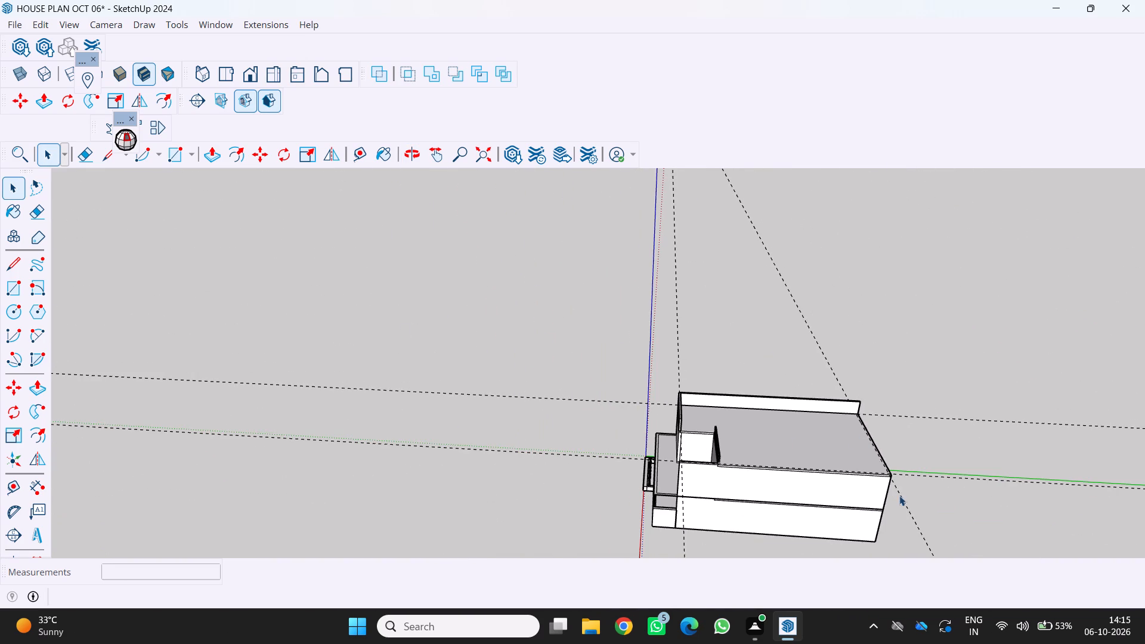
pyautogui.moveTo(872, 492); pyautogui.dragTo(791, 428, button='middle')
pyautogui.scroll(12, 897, 460)
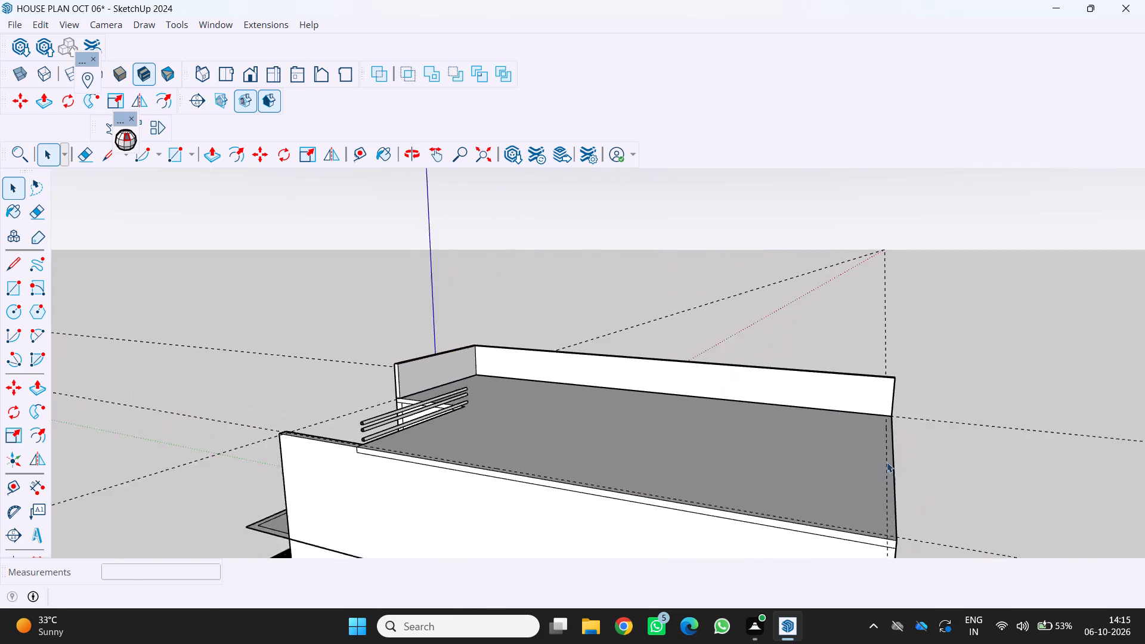
pyautogui.scroll(2, 887, 462)
pyautogui.press('r')
pyautogui.scroll(6, 898, 450)
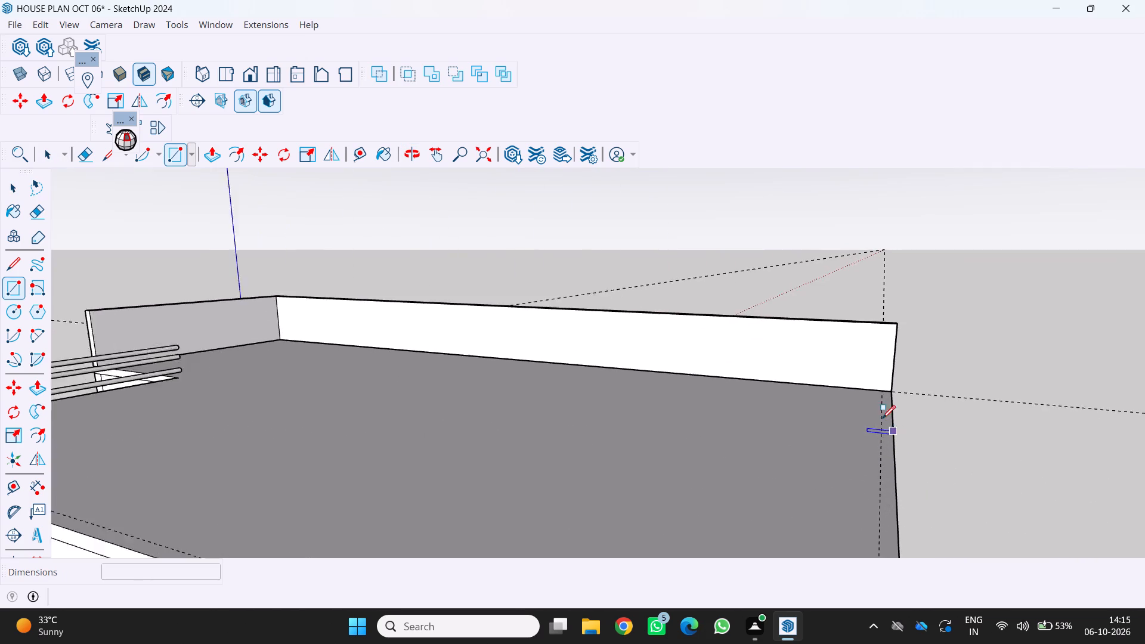
pyautogui.scroll(4, 868, 382)
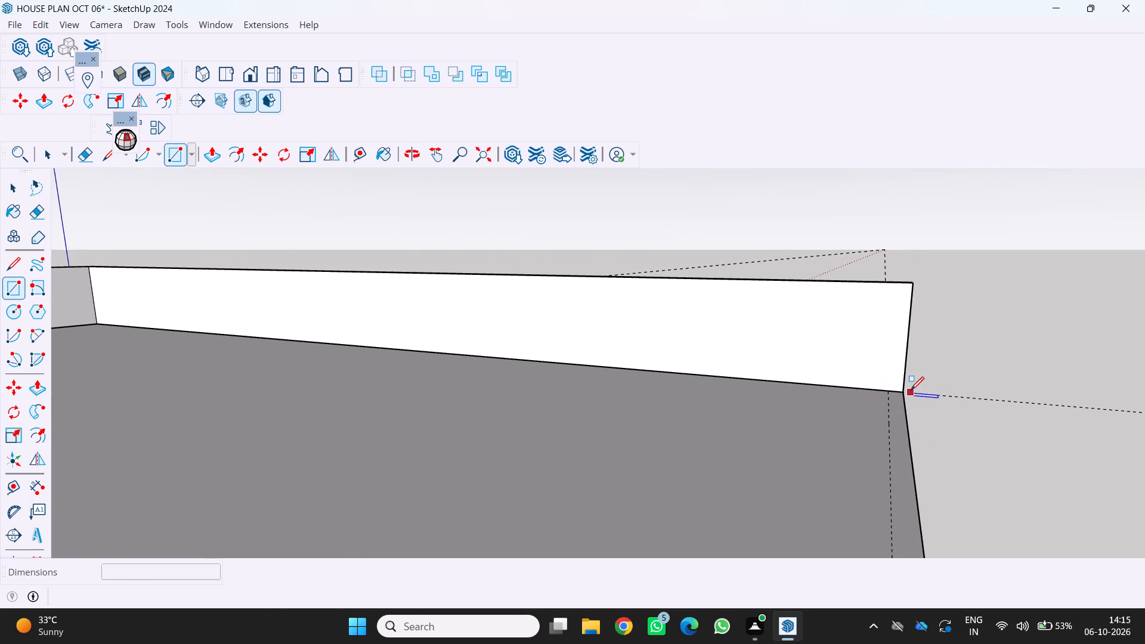
pyautogui.click(901, 393)
pyautogui.scroll(-6, 872, 404)
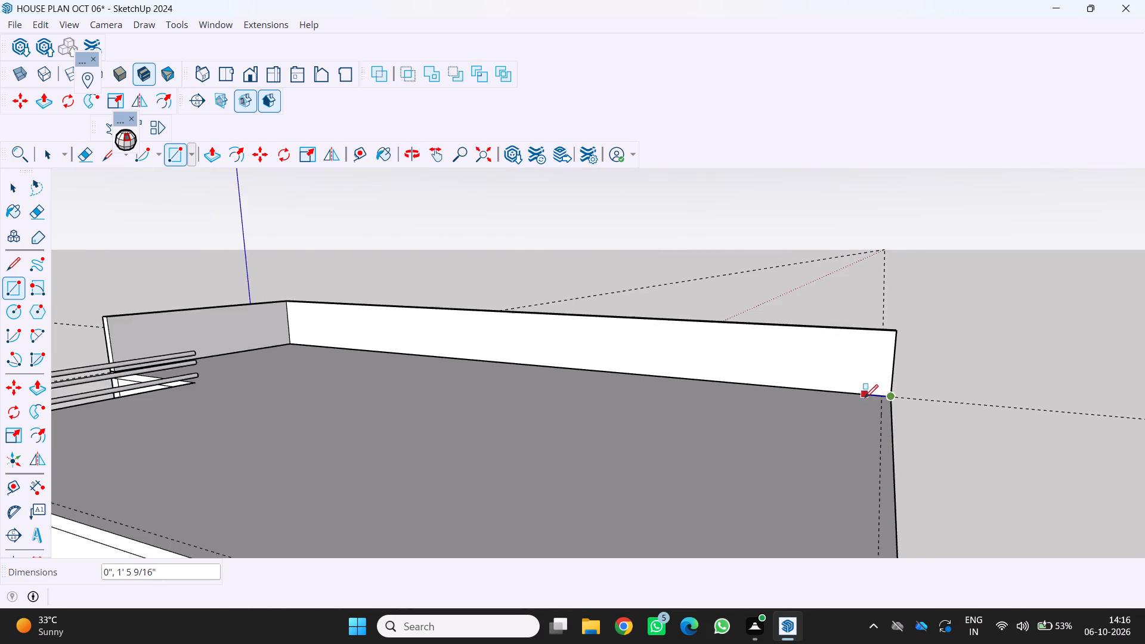
pyautogui.scroll(-12, 865, 398)
pyautogui.scroll(13, 865, 447)
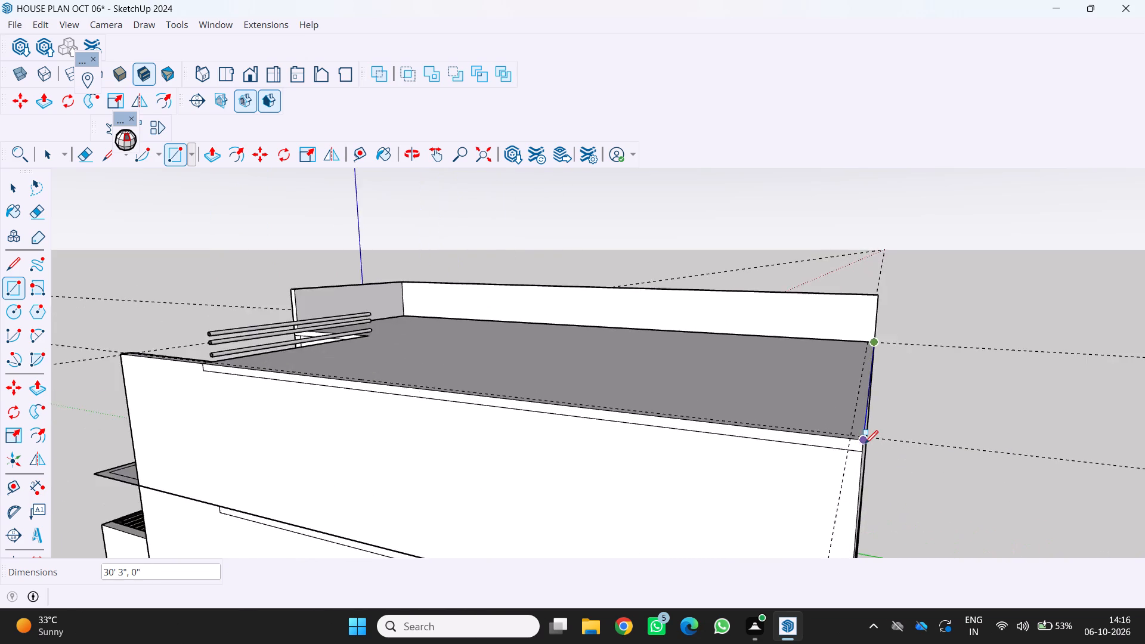
pyautogui.scroll(11, 865, 444)
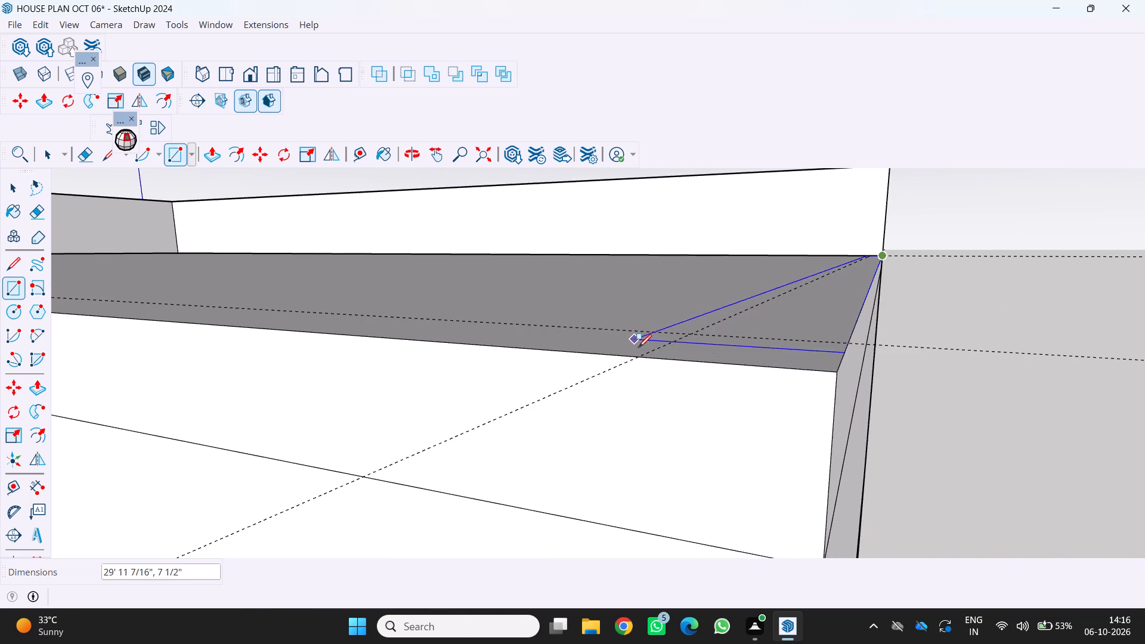
pyautogui.scroll(5, 638, 349)
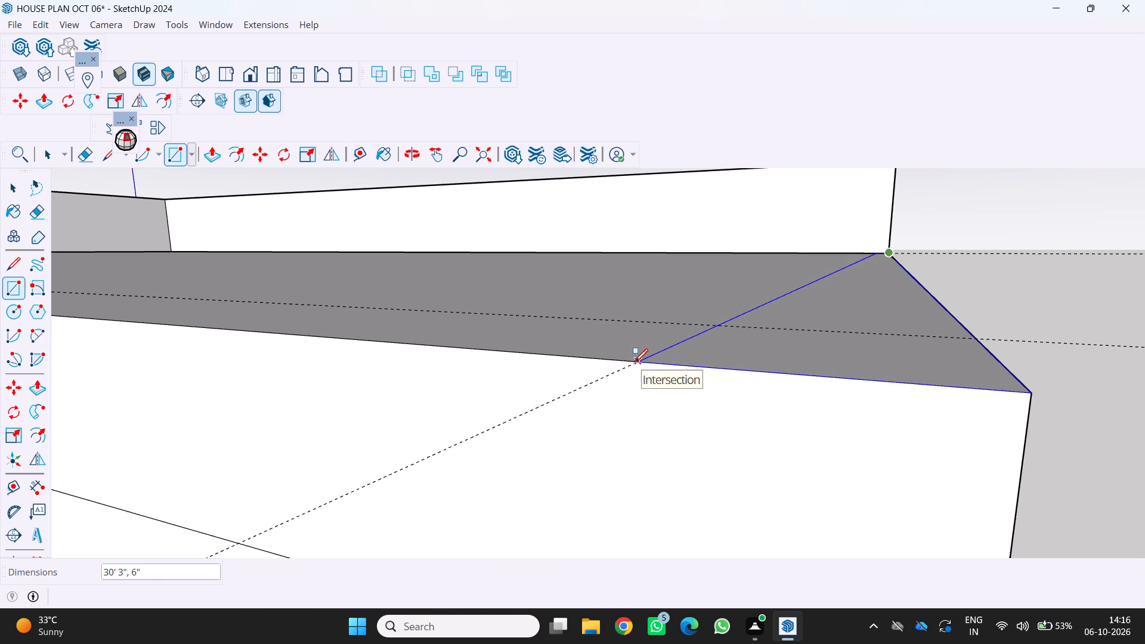
pyautogui.click(635, 362)
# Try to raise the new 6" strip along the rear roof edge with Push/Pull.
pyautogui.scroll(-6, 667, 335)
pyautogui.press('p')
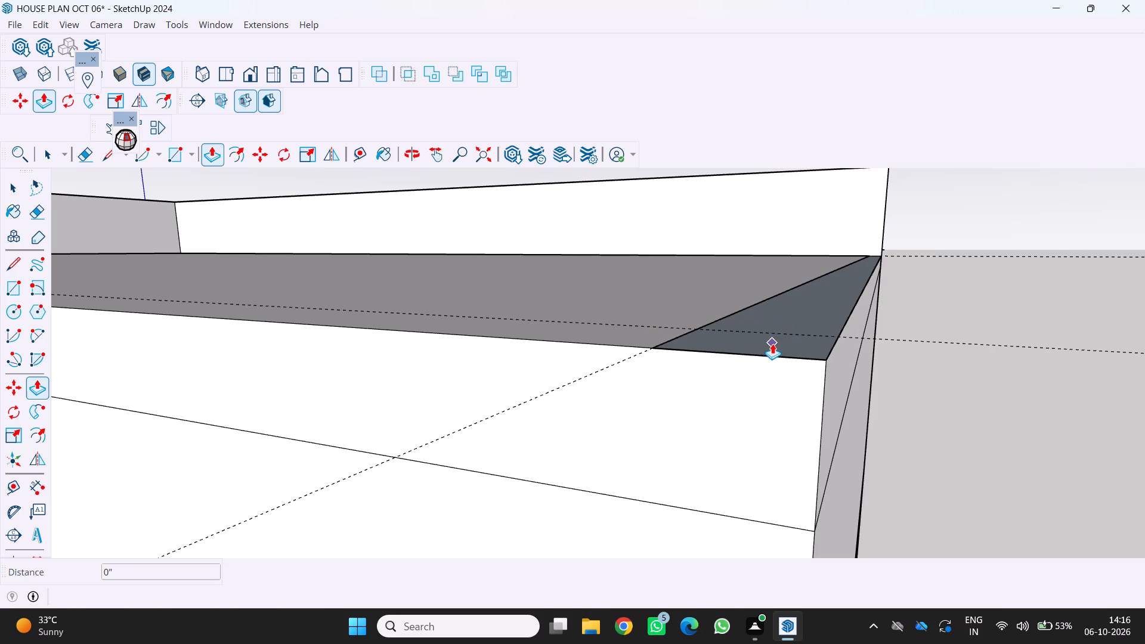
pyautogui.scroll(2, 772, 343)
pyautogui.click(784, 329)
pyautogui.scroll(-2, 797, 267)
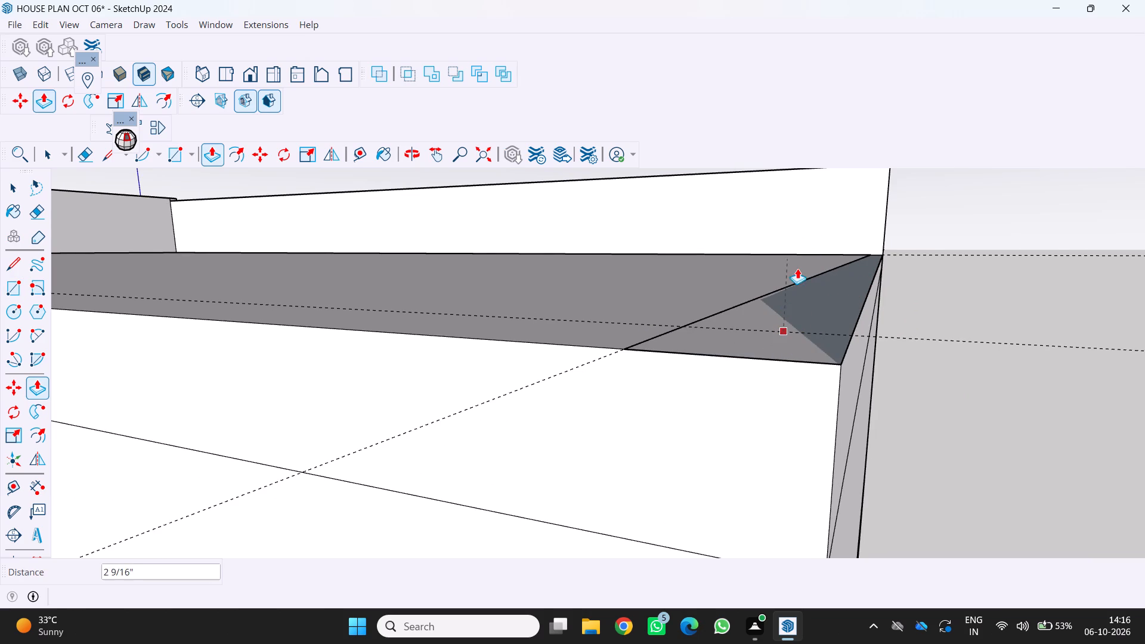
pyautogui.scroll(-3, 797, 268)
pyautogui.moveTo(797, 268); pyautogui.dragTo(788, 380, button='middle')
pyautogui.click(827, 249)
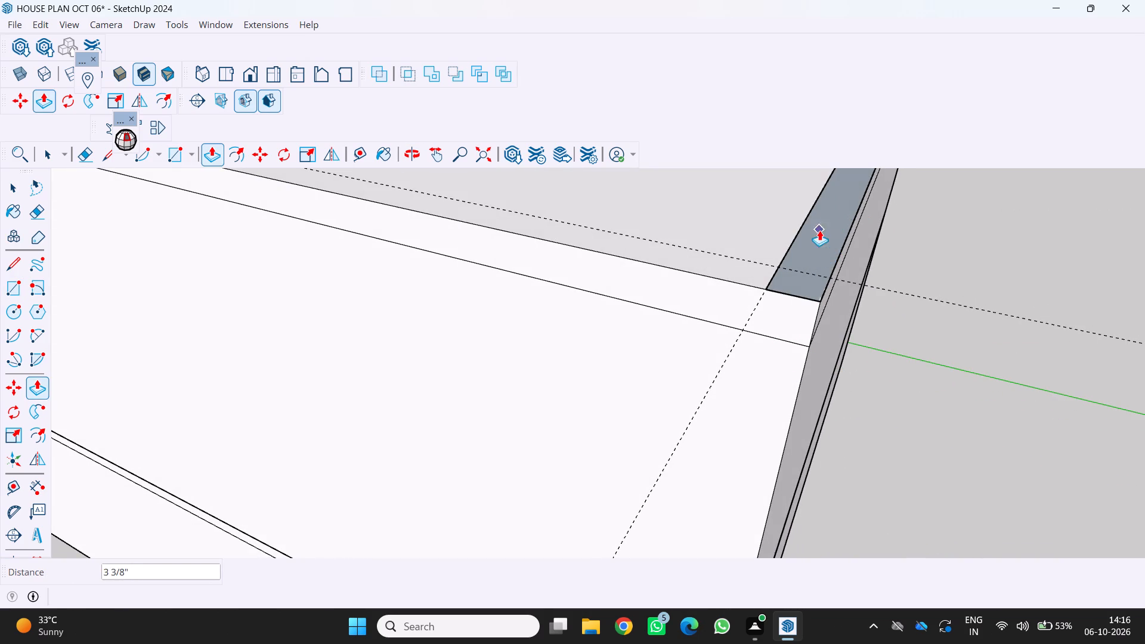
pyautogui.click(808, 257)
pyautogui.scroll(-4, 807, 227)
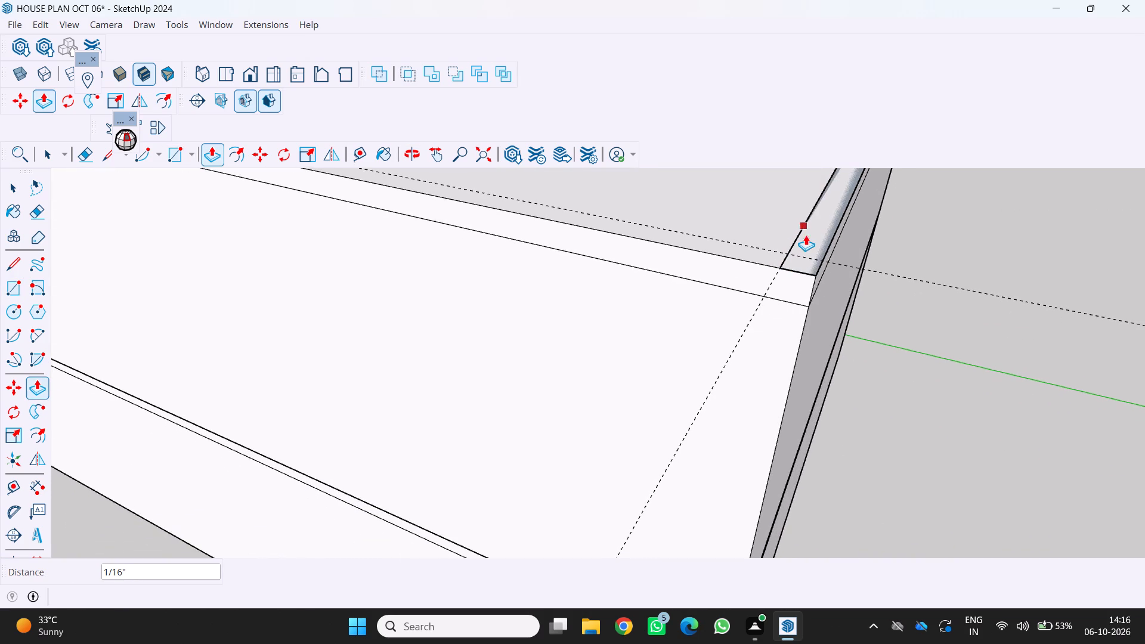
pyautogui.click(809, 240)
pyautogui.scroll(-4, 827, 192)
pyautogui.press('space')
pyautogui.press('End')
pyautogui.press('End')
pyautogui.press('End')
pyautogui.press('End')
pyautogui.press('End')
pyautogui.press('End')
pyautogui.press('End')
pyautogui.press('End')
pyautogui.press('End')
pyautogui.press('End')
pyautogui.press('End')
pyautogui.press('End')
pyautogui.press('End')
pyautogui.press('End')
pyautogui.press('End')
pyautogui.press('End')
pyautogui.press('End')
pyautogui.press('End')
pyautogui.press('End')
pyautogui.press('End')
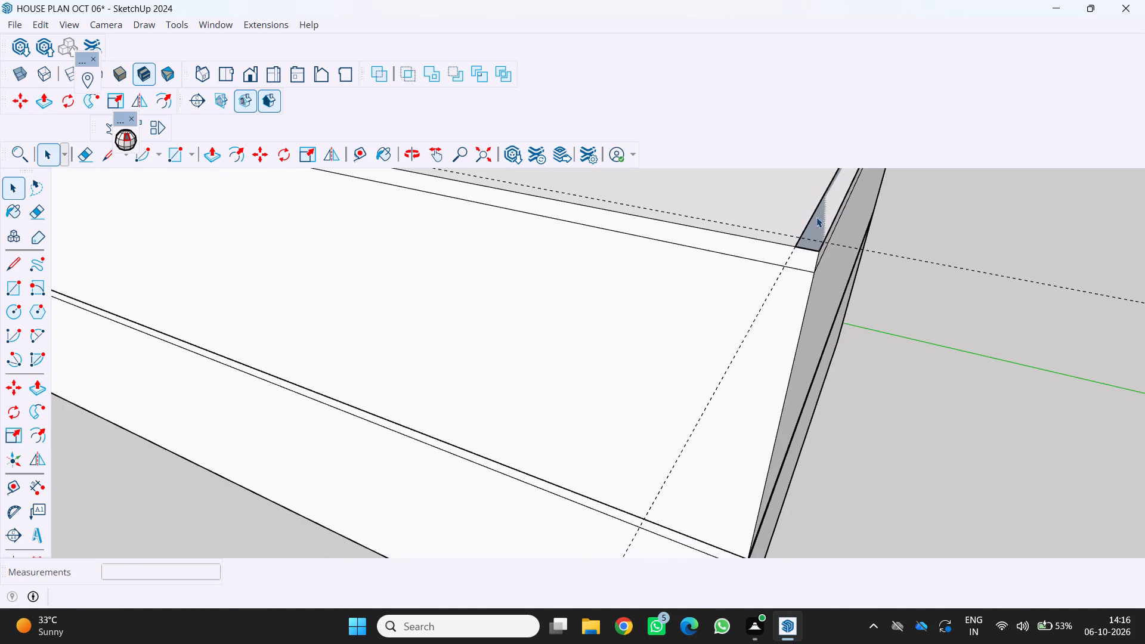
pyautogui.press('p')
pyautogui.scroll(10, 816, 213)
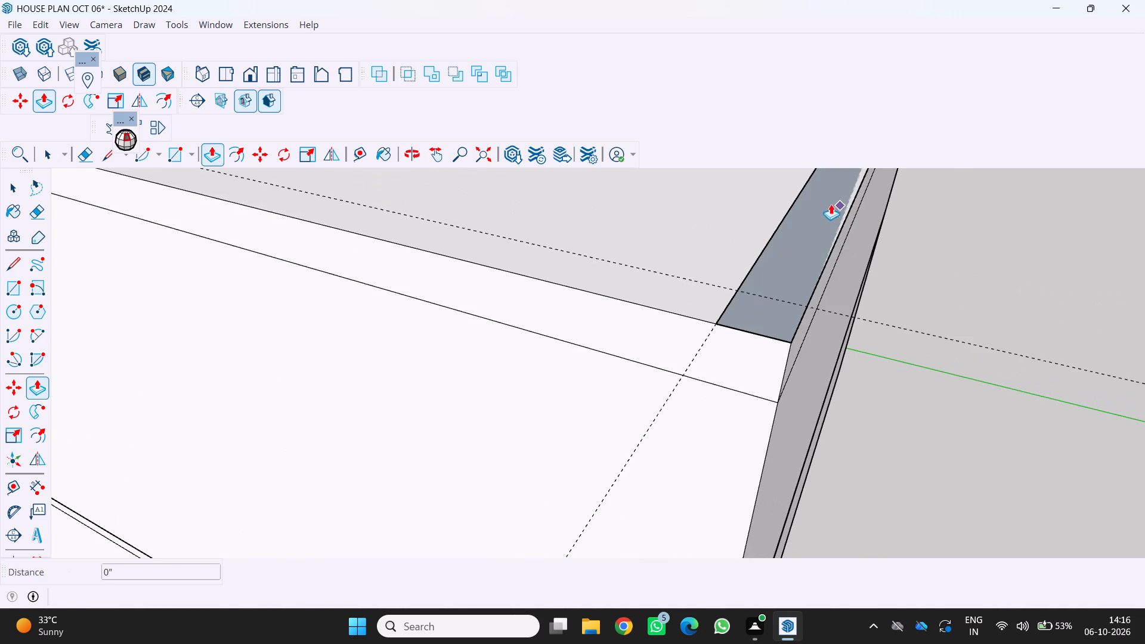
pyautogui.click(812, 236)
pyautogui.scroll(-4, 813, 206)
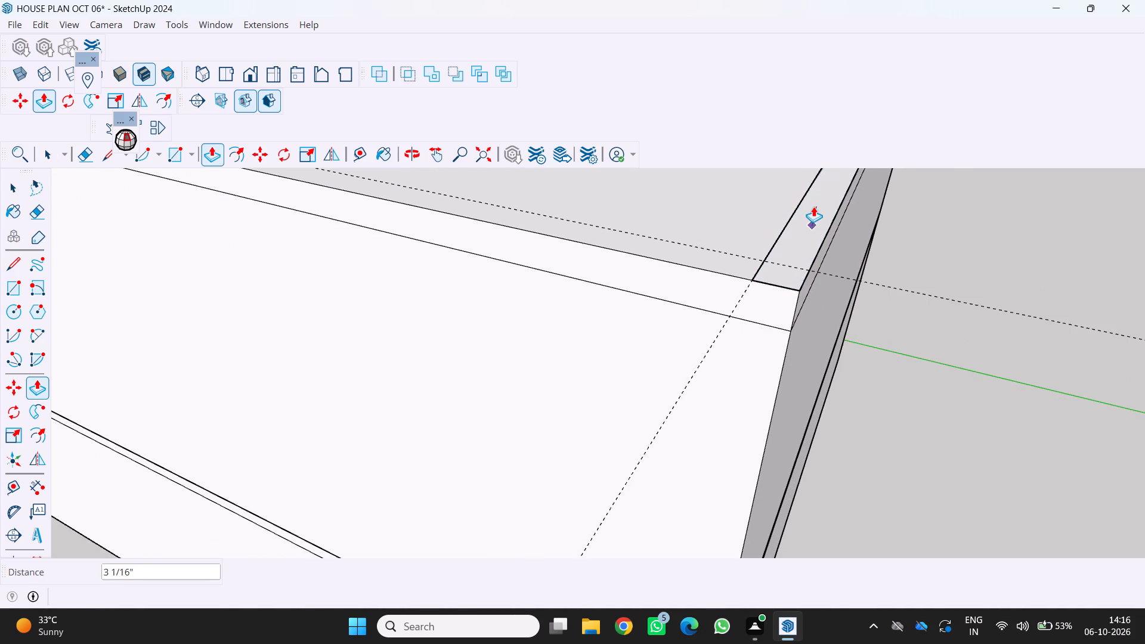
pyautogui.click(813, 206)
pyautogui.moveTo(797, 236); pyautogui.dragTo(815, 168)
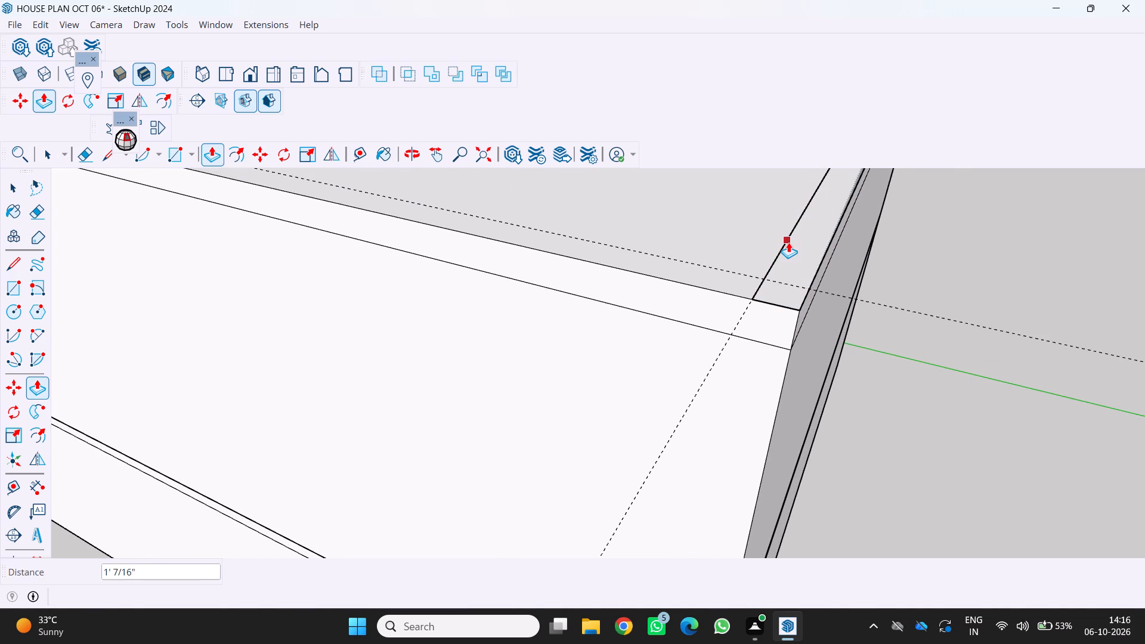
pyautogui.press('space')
# Select the rear strip's face together with its edges and reverse the face.
pyautogui.click(796, 239)
pyautogui.press('End')
pyautogui.press('End')
pyautogui.press('End')
pyautogui.press('End')
pyautogui.press('End')
pyautogui.press('End')
pyautogui.press('End')
pyautogui.press('End')
pyautogui.press('End')
pyautogui.press('End')
pyautogui.press('End')
pyautogui.press('End')
pyautogui.press('End')
pyautogui.press('End')
pyautogui.press('End')
pyautogui.press('End')
pyautogui.press('End')
pyautogui.press('End')
pyautogui.press('End')
pyautogui.press('End')
pyautogui.doubleClick(810, 257)
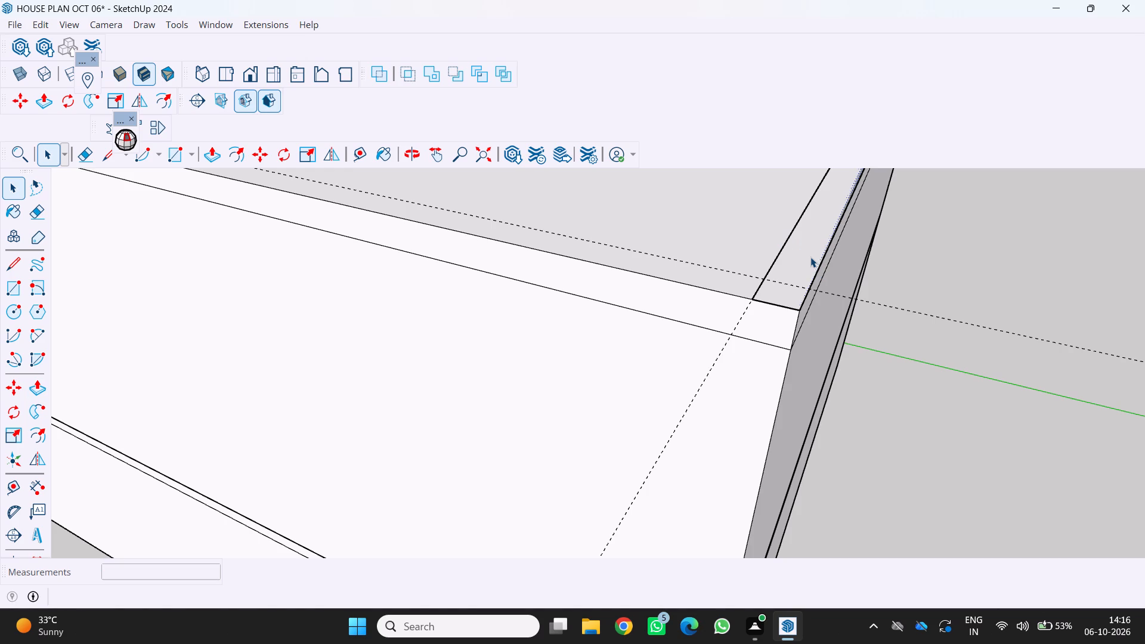
pyautogui.moveTo(809, 257); pyautogui.dragTo(802, 257, button='right')
pyautogui.press('End')
pyautogui.press('End')
pyautogui.press('End')
pyautogui.press('End')
pyautogui.press('End')
pyautogui.press('End')
pyautogui.press('End')
pyautogui.press('End')
pyautogui.press('End')
pyautogui.press('End')
pyautogui.press('End')
pyautogui.press('End')
pyautogui.press('End')
pyautogui.press('End')
pyautogui.press('End')
pyautogui.press('End')
pyautogui.press('End')
pyautogui.press('End')
pyautogui.press('End')
pyautogui.press('End')
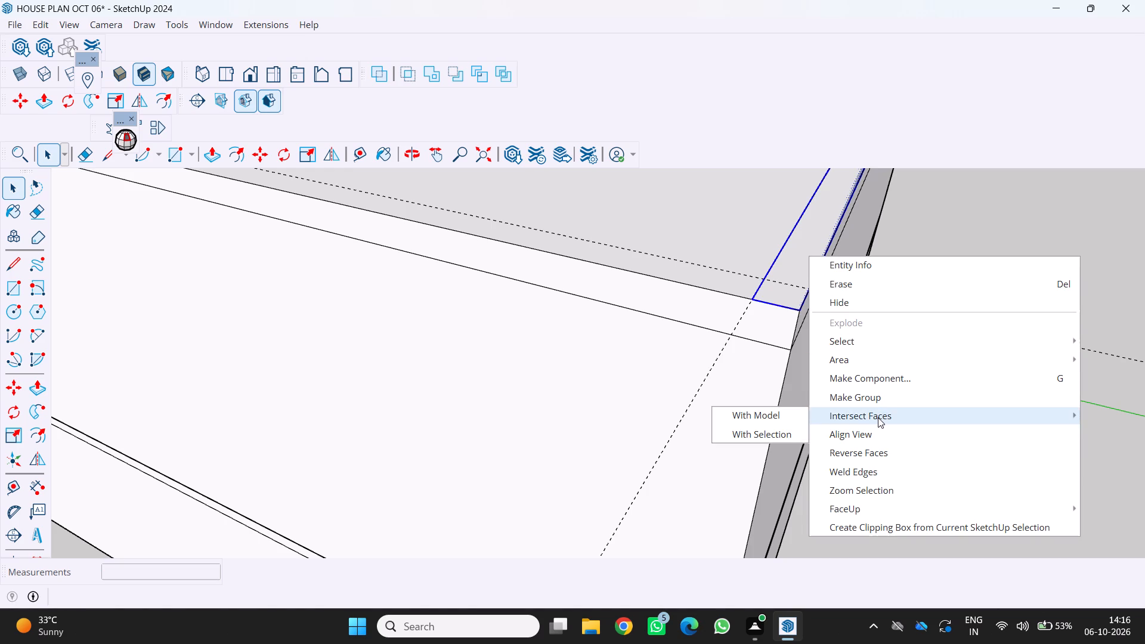
pyautogui.click(886, 453)
pyautogui.press('End')
pyautogui.press('End')
pyautogui.press('End')
pyautogui.press('End')
pyautogui.press('End')
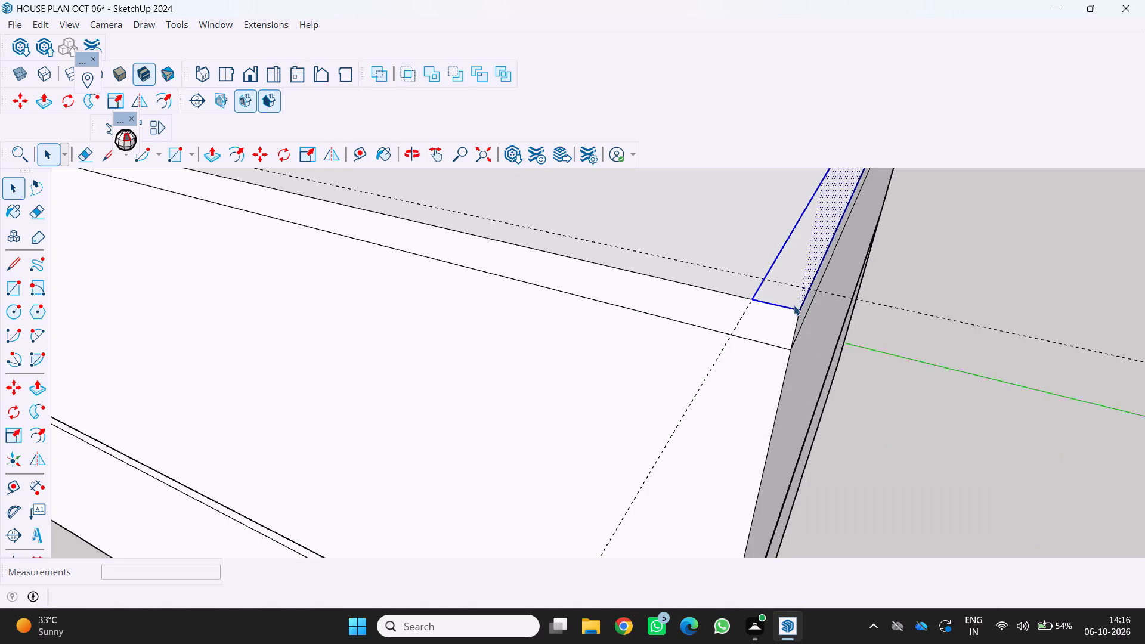
# Push/Pull the rear strip up 4' to form the rear parapet wall.
pyautogui.press('p')
pyautogui.click(783, 268)
pyautogui.scroll(-5, 800, 227)
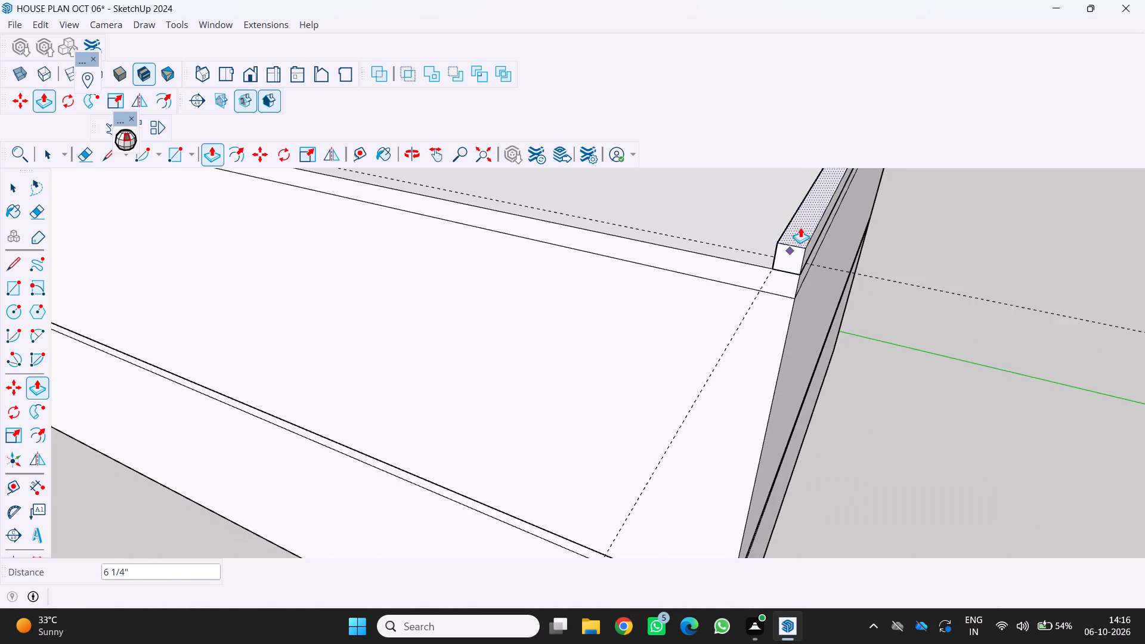
pyautogui.scroll(-9, 800, 227)
pyautogui.write("4'")
pyautogui.press('Return')
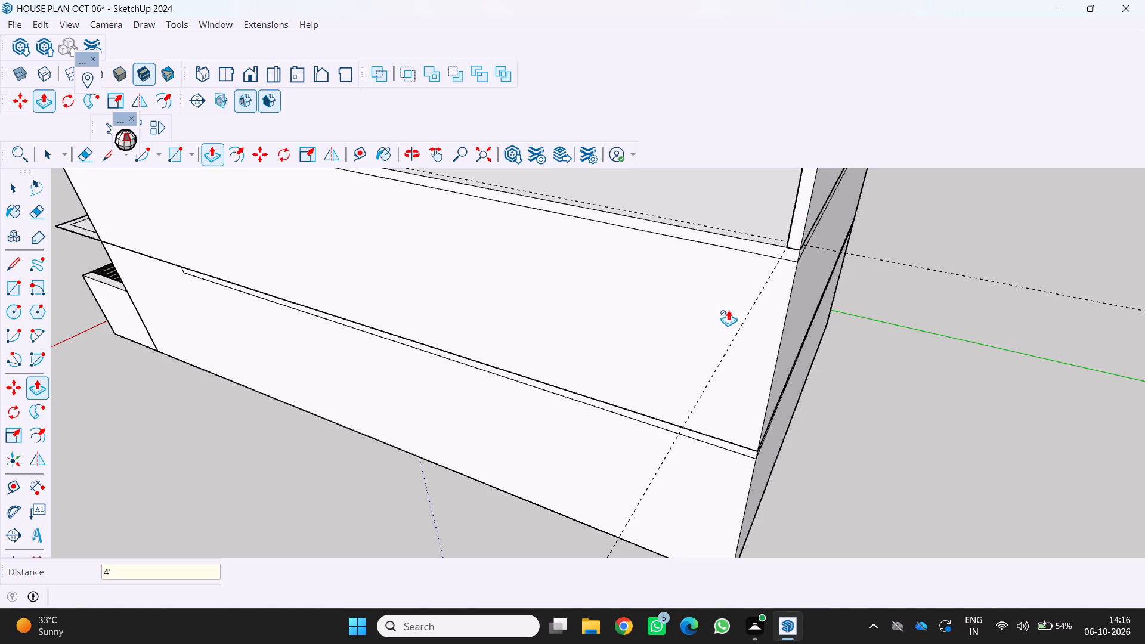
pyautogui.scroll(-13, 728, 310)
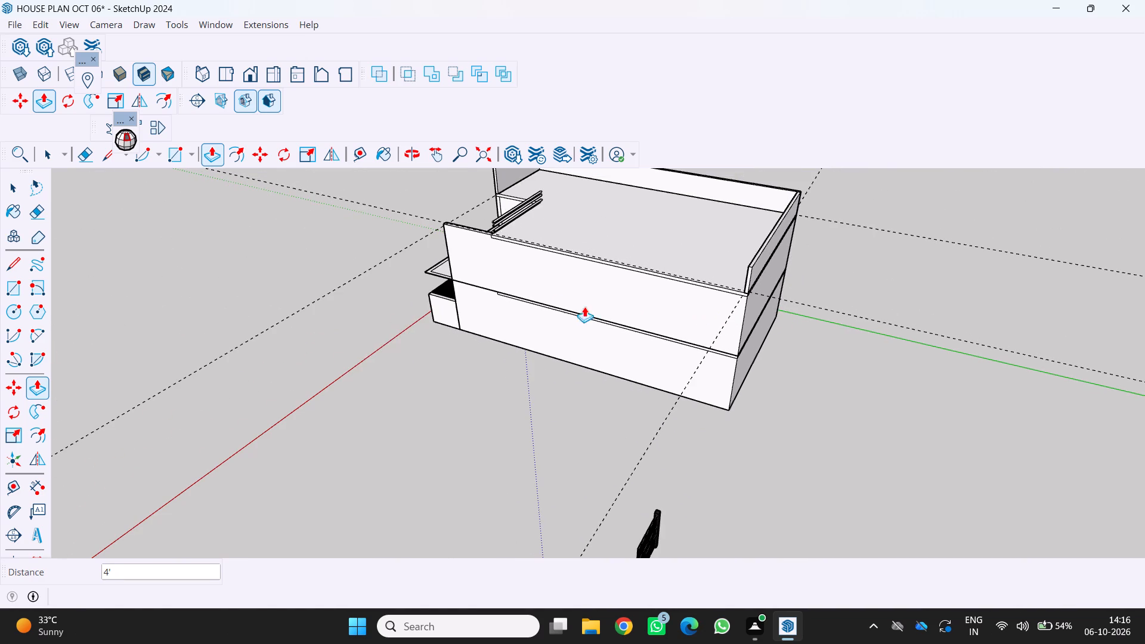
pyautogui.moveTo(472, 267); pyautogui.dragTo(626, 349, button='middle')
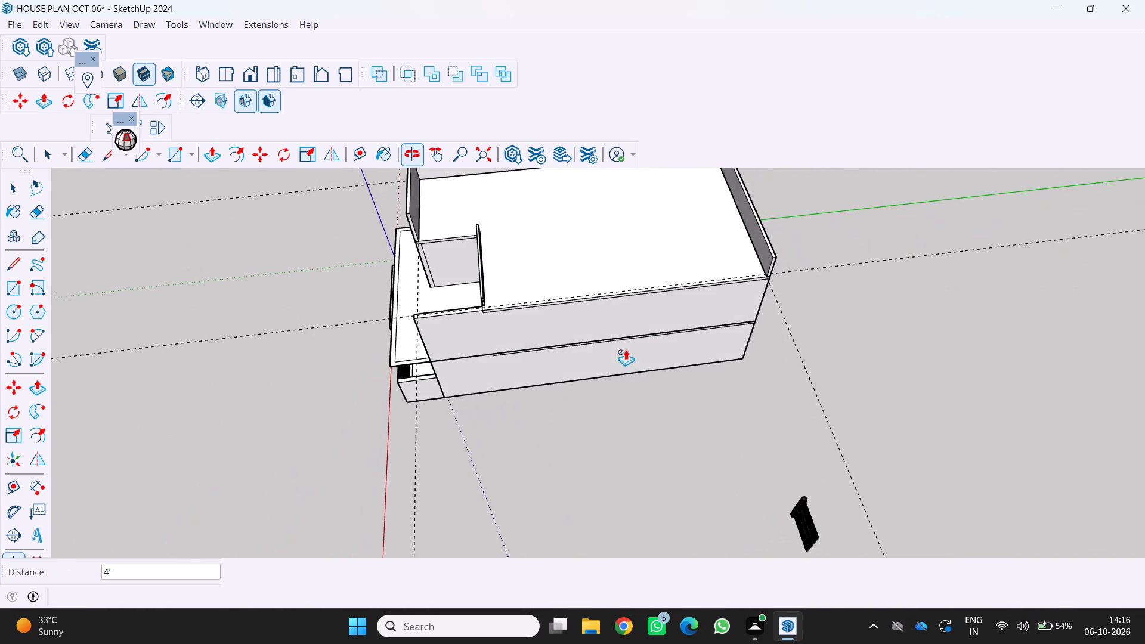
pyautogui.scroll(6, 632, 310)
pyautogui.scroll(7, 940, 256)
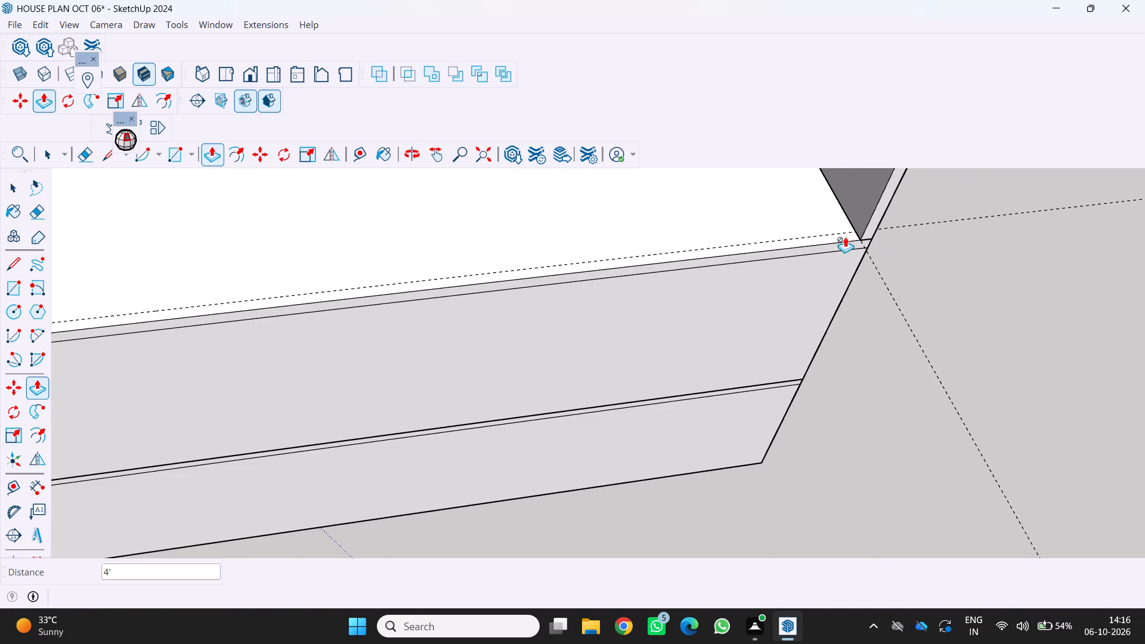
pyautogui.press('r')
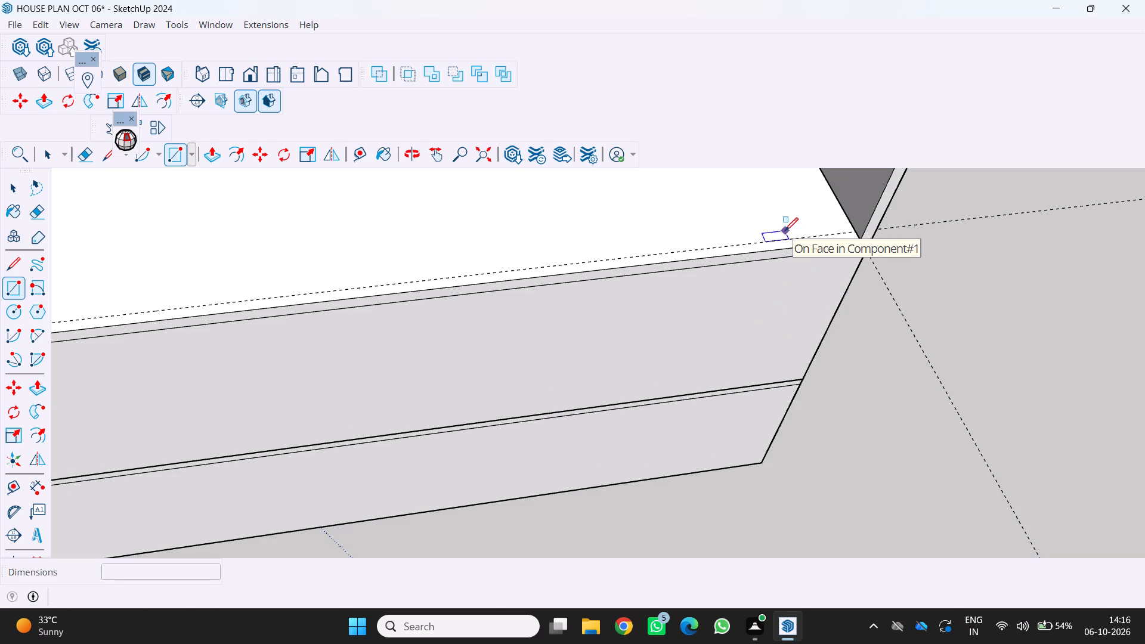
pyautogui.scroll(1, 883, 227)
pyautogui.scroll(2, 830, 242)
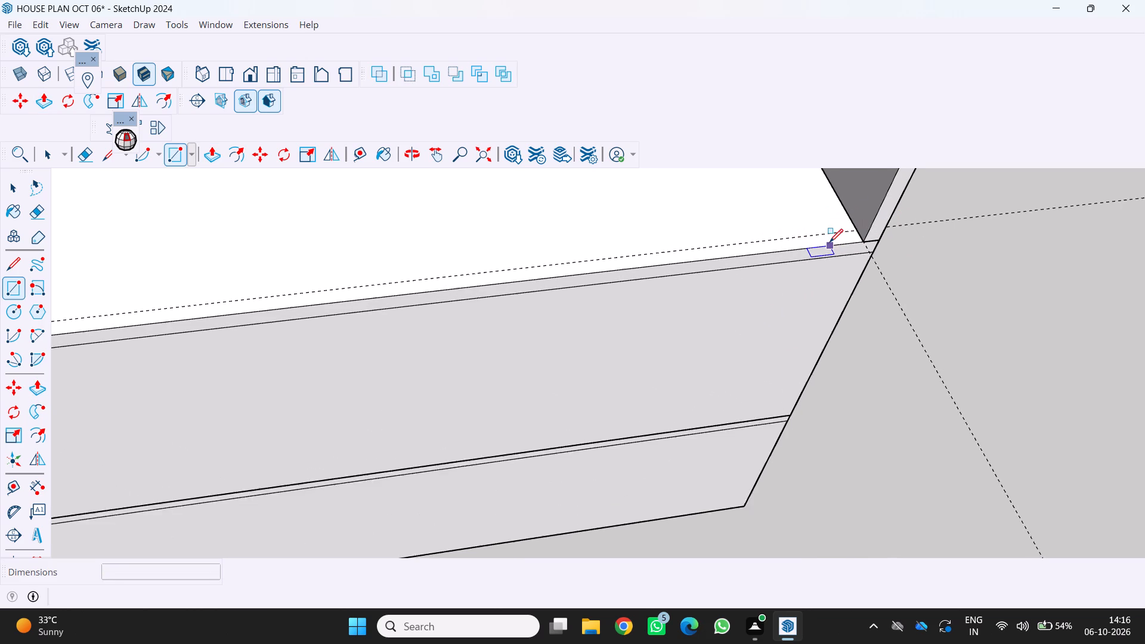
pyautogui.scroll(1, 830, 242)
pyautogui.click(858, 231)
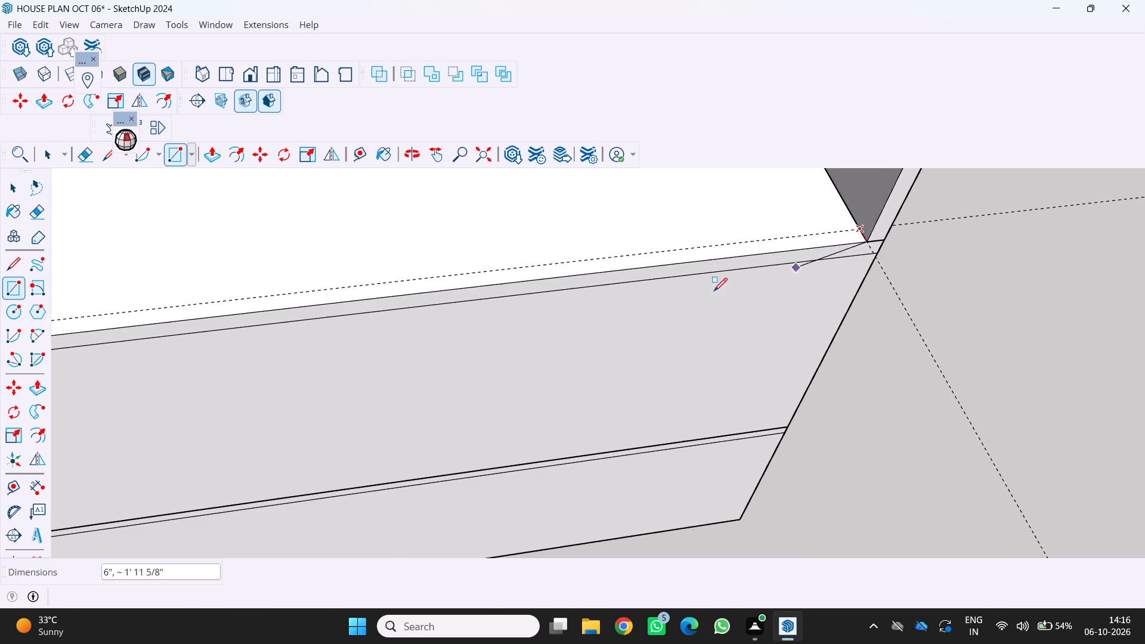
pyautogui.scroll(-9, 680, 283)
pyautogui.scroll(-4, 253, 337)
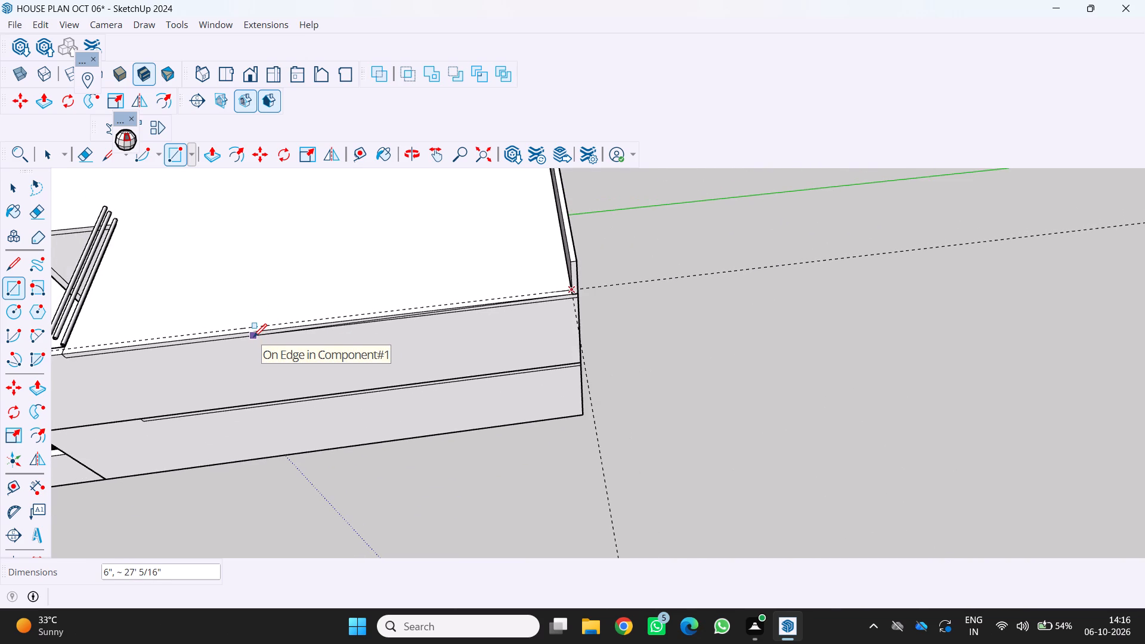
# Draw a 6" wide rectangle about 42' long on the remaining long roof edge, from the rear parapet to the stair railing.
pyautogui.press('r')
pyautogui.scroll(4, 329, 320)
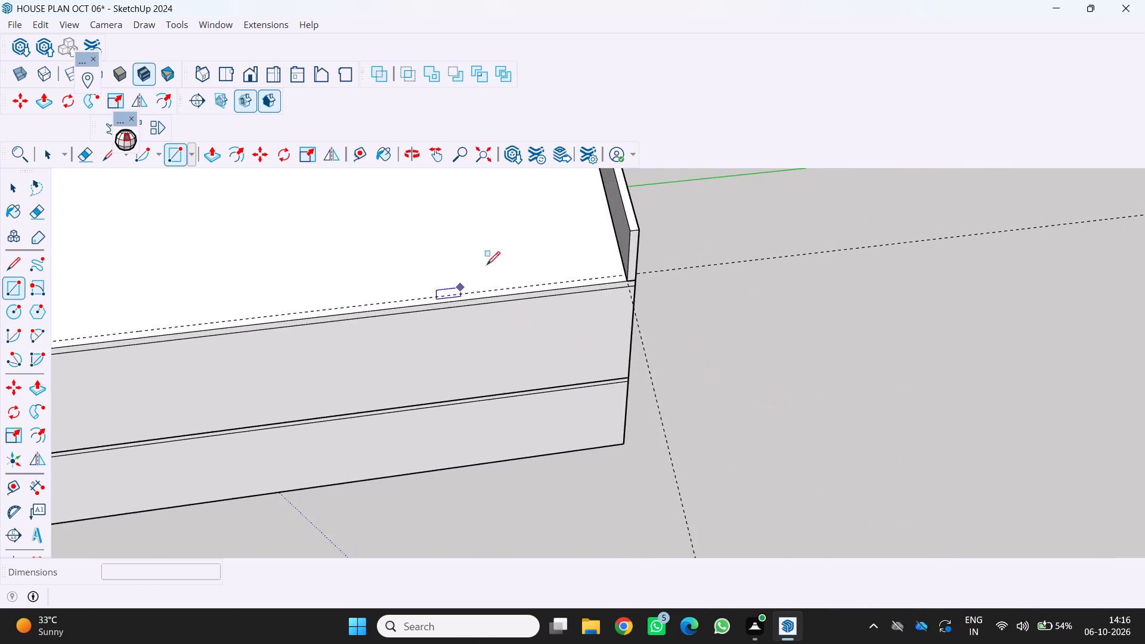
pyautogui.scroll(3, 501, 257)
pyautogui.scroll(5, 578, 305)
pyautogui.scroll(5, 634, 269)
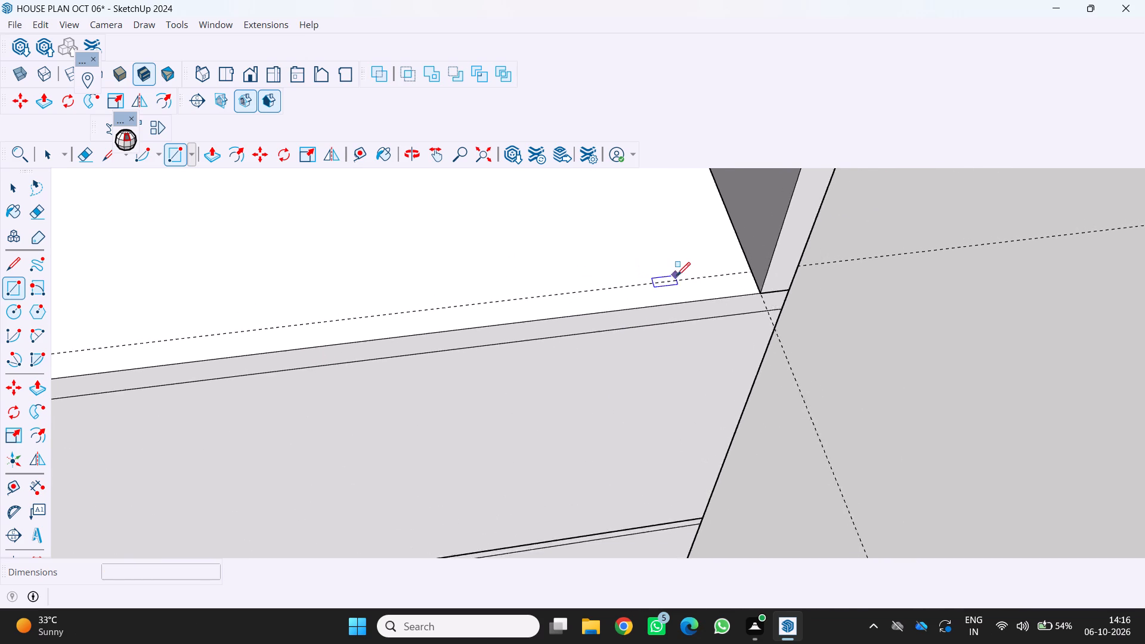
pyautogui.scroll(4, 677, 275)
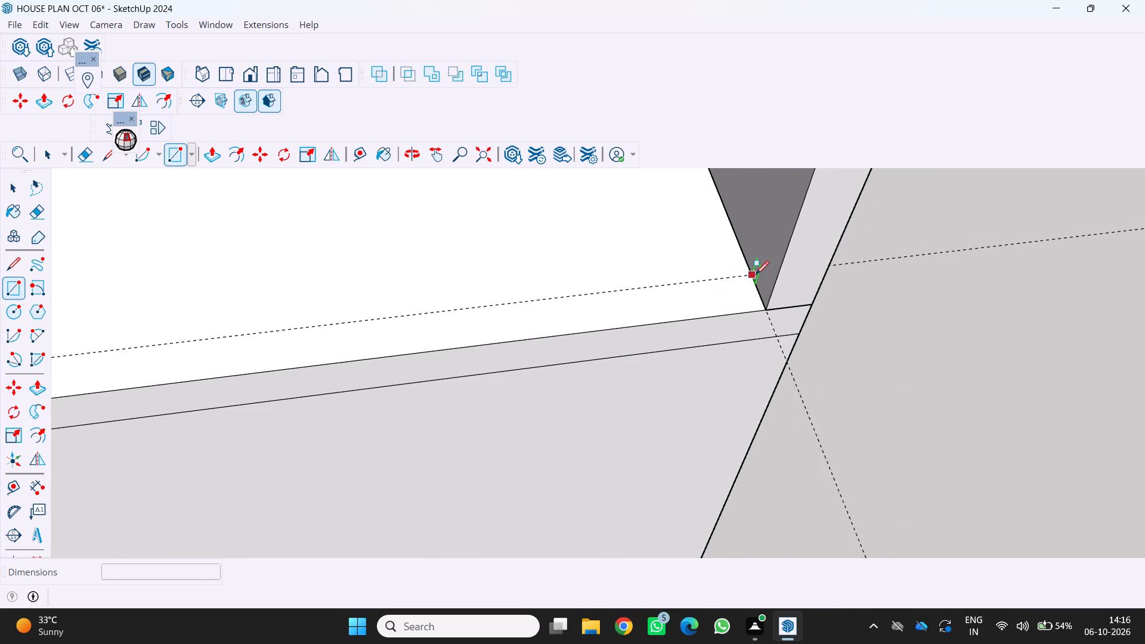
pyautogui.scroll(5, 750, 282)
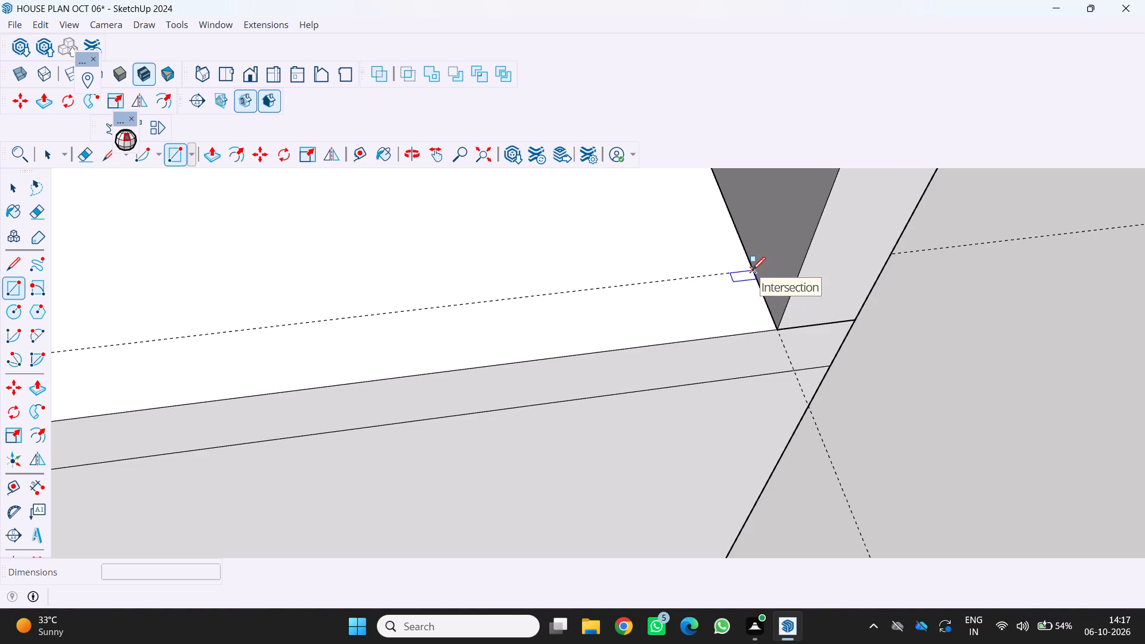
pyautogui.click(752, 270)
pyautogui.scroll(-5, 726, 351)
pyautogui.scroll(-10, 572, 376)
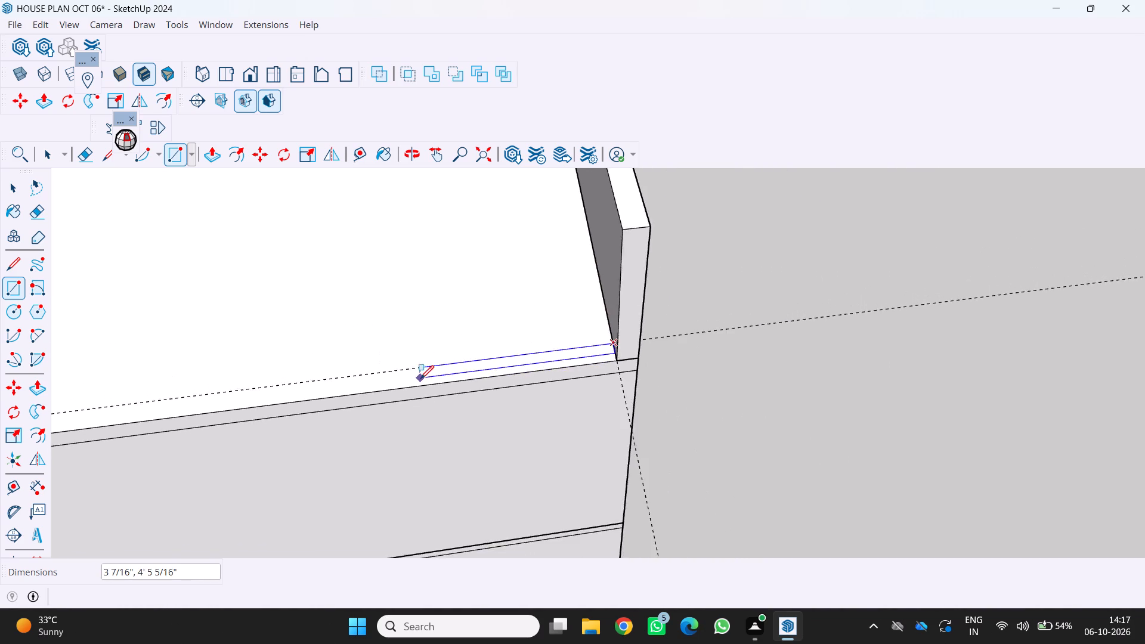
pyautogui.scroll(-9, 420, 379)
pyautogui.middleClick(420, 379)
pyautogui.scroll(-5, 235, 382)
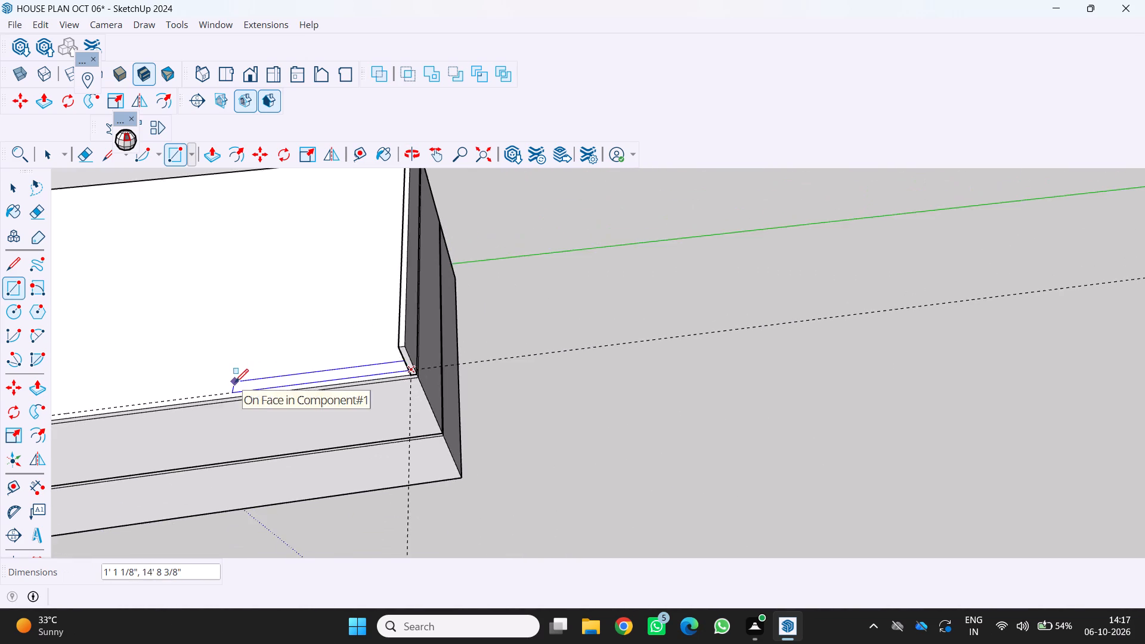
pyautogui.scroll(-1, 235, 382)
pyautogui.moveTo(235, 382); pyautogui.dragTo(379, 298, button='middle')
pyautogui.scroll(-11, 376, 312)
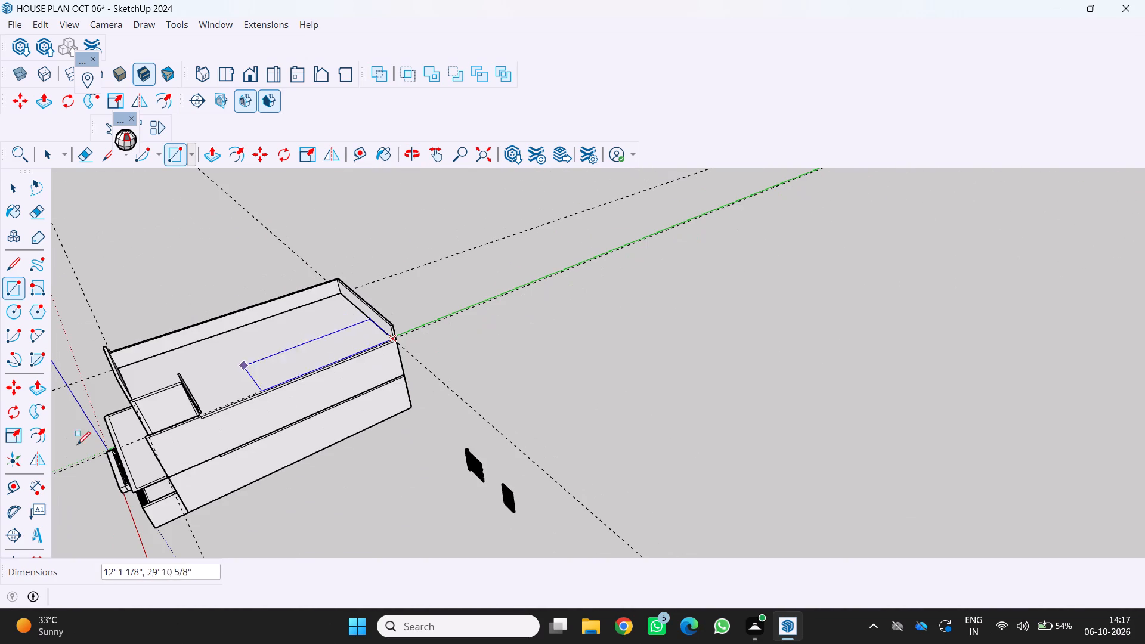
pyautogui.scroll(1, 27, 466)
pyautogui.scroll(16, 180, 434)
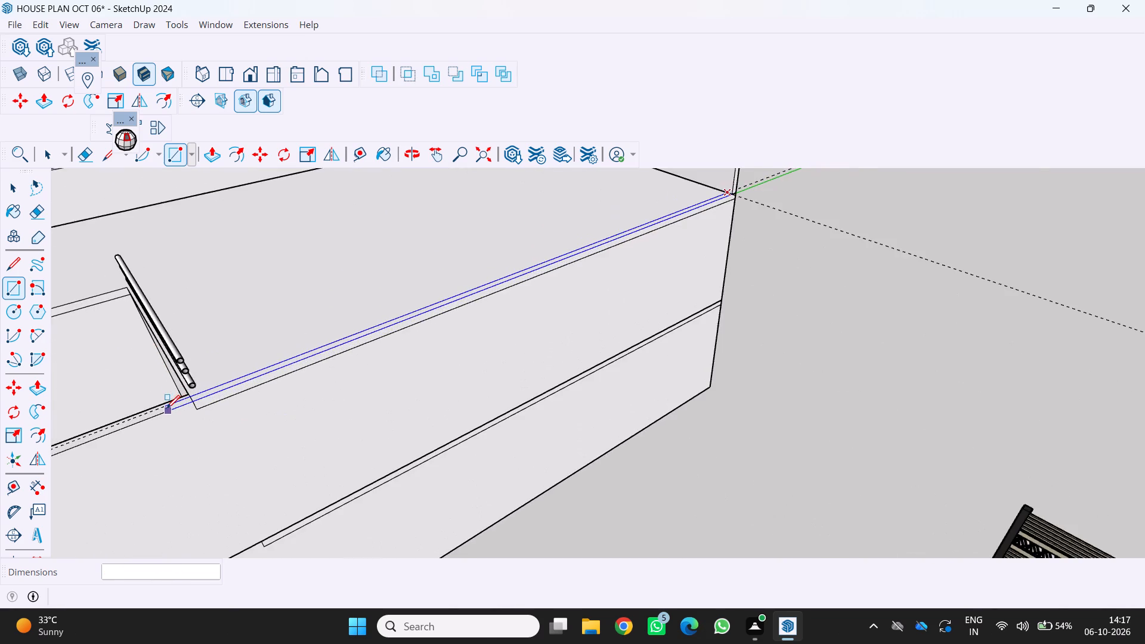
pyautogui.scroll(3, 177, 402)
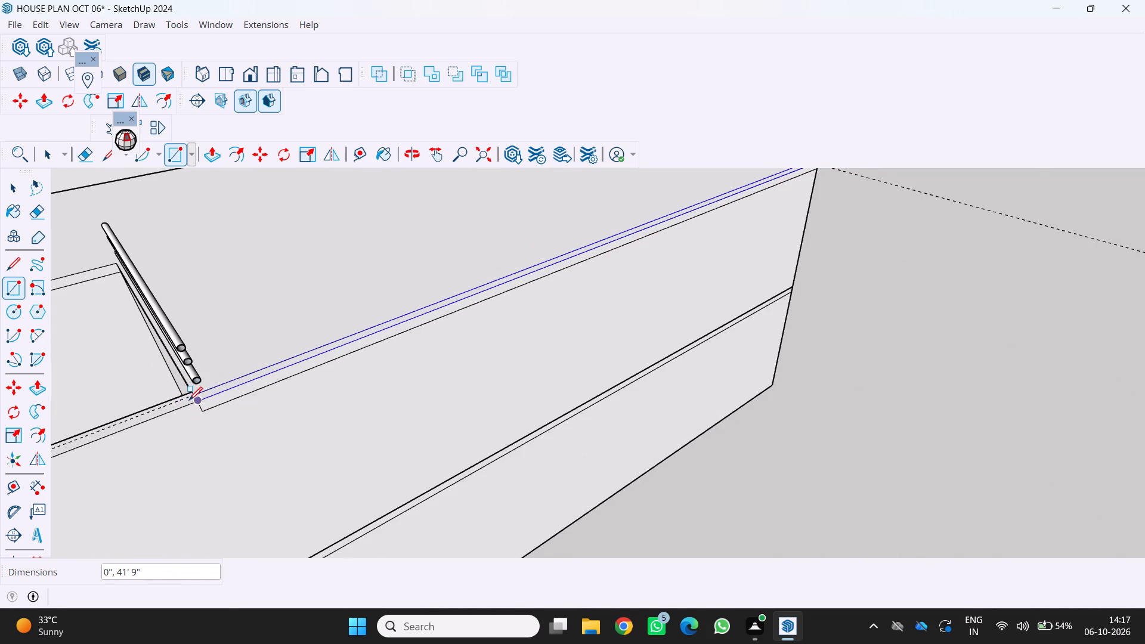
pyautogui.scroll(1, 188, 400)
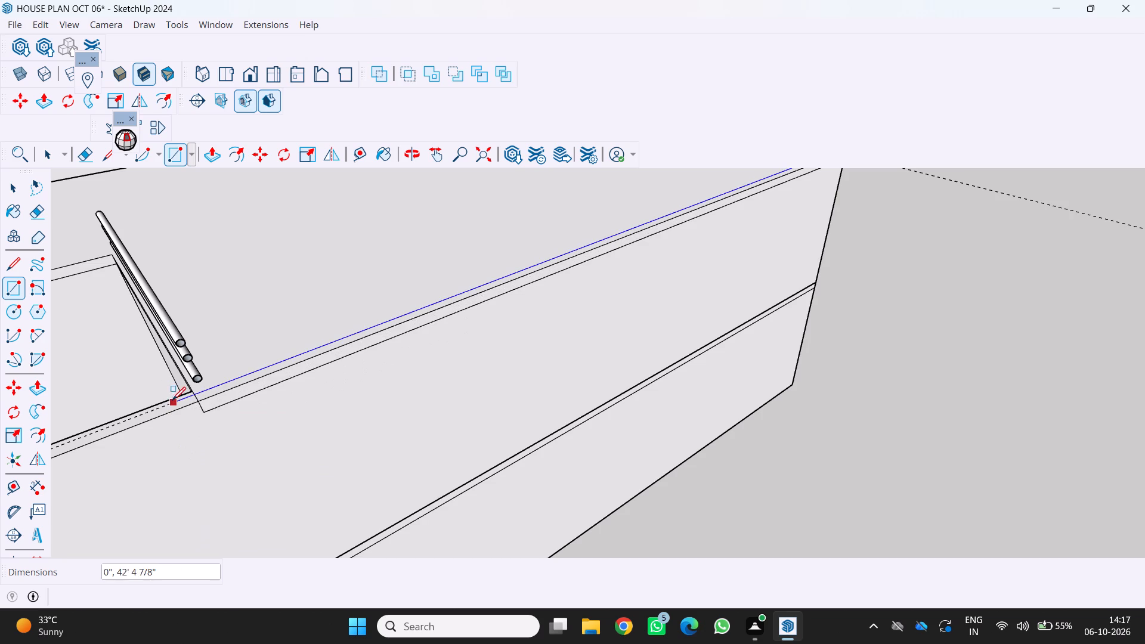
pyautogui.click(194, 394)
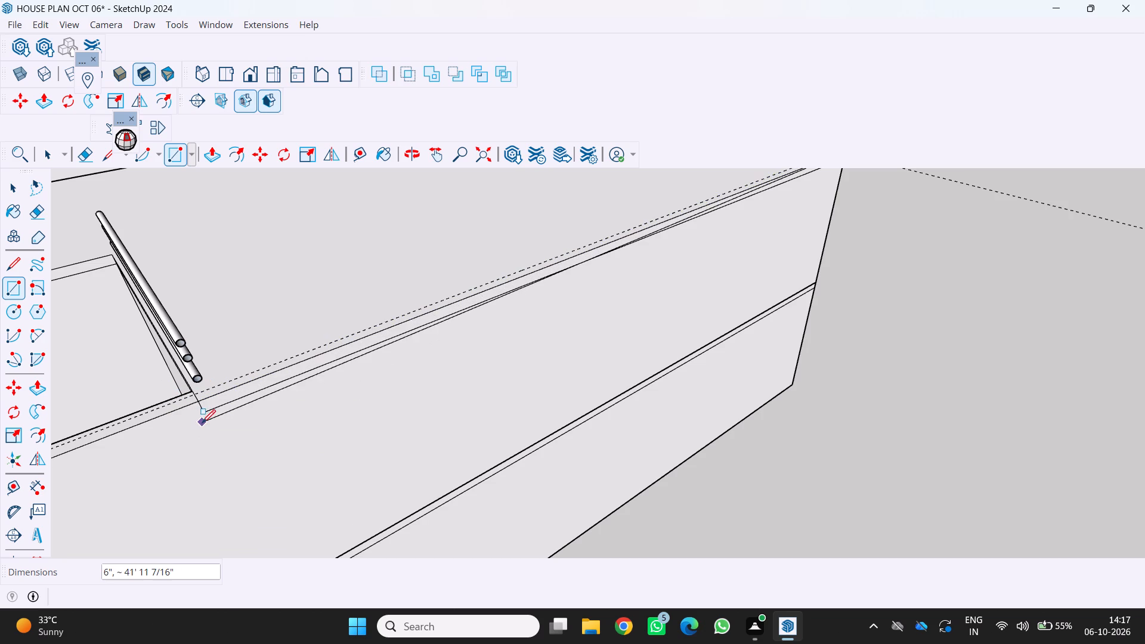
pyautogui.click(200, 405)
# Push/Pull the new long-side strip up 4' to form the parapet wall.
pyautogui.scroll(-3, 274, 395)
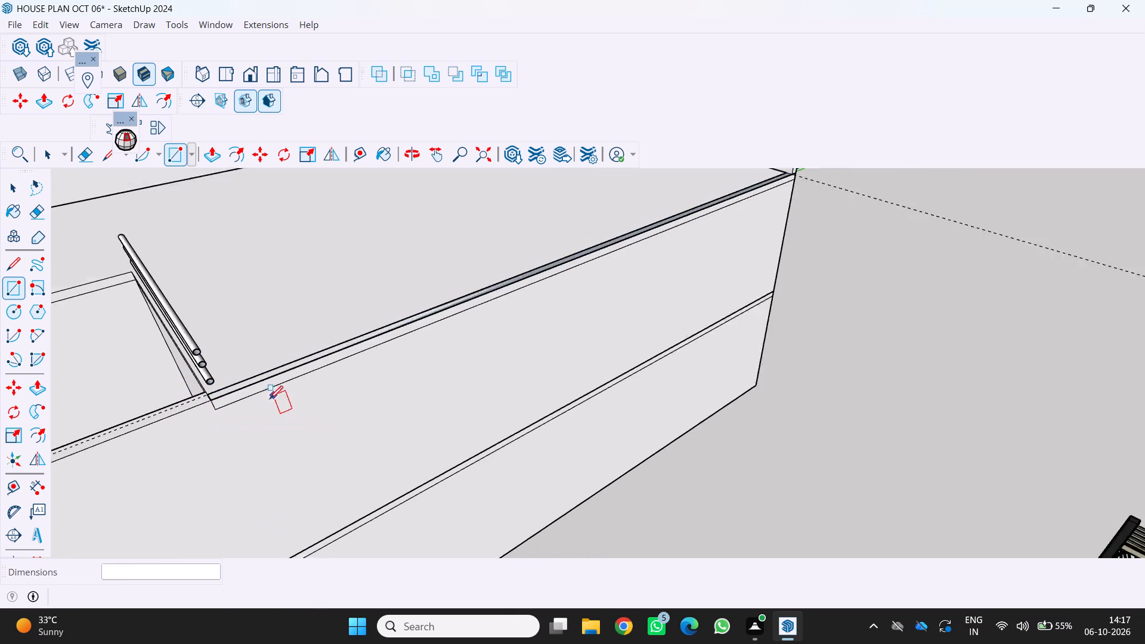
pyautogui.scroll(-7, 270, 399)
pyautogui.scroll(12, 346, 332)
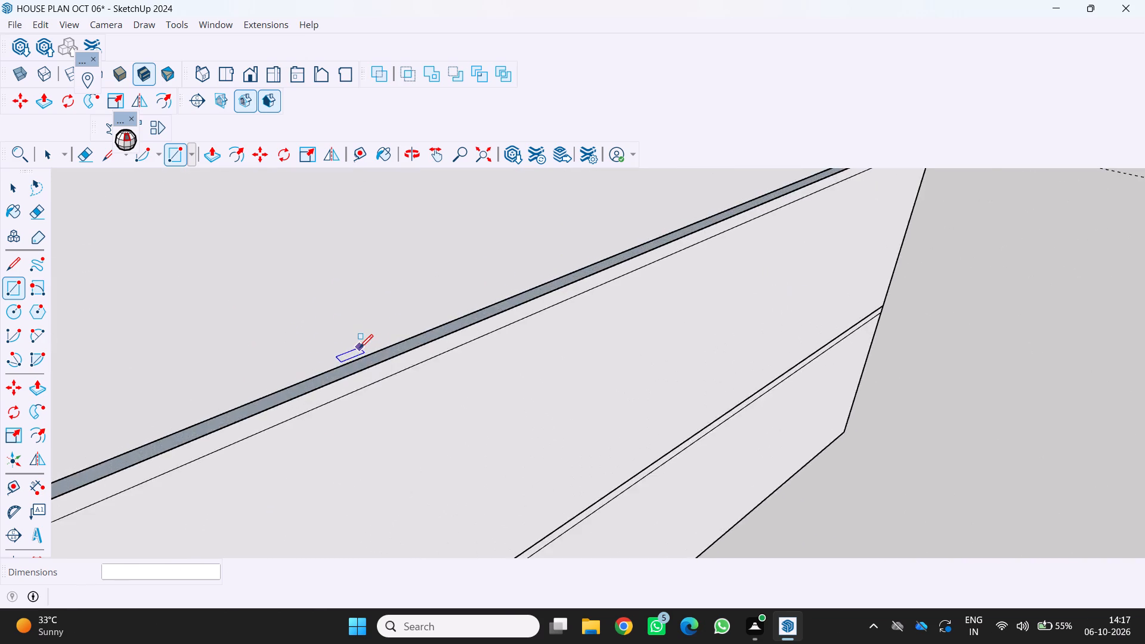
pyautogui.scroll(4, 360, 348)
pyautogui.press('p')
pyautogui.press('End')
pyautogui.press('End')
pyautogui.press('End')
pyautogui.press('End')
pyautogui.press('End')
pyautogui.press('End')
pyautogui.press('End')
pyautogui.press('End')
pyautogui.press('End')
pyautogui.press('End')
pyautogui.press('End')
pyautogui.press('End')
pyautogui.press('End')
pyautogui.press('End')
pyautogui.press('End')
pyautogui.press('End')
pyautogui.press('End')
pyautogui.press('End')
pyautogui.press('End')
pyautogui.press('End')
pyautogui.scroll(3, 335, 376)
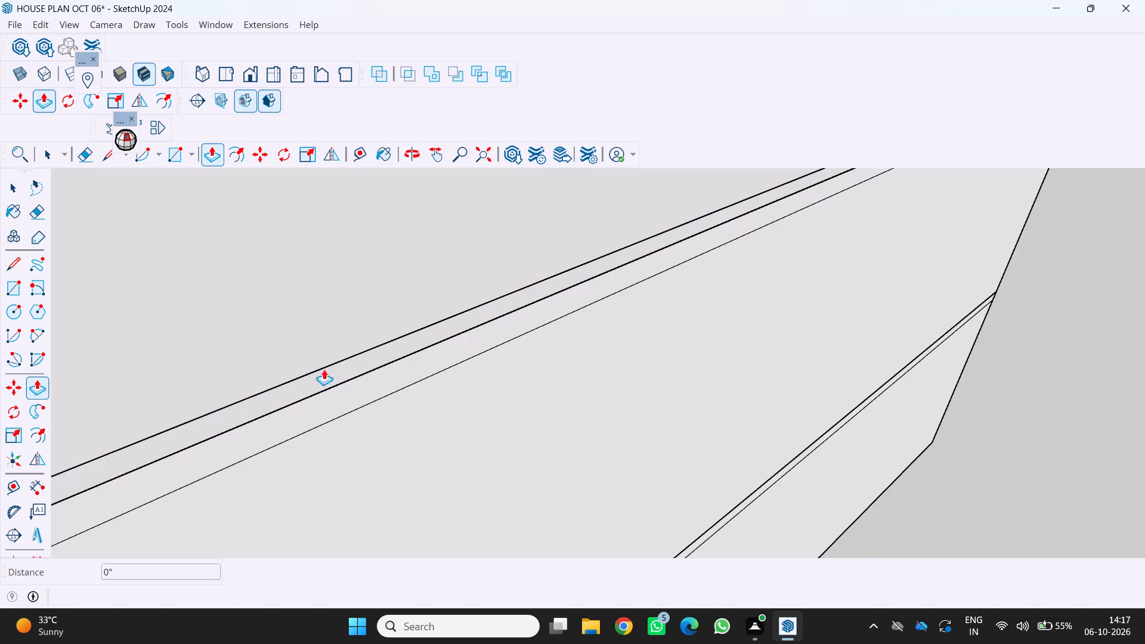
pyautogui.click(308, 382)
pyautogui.scroll(-11, 296, 356)
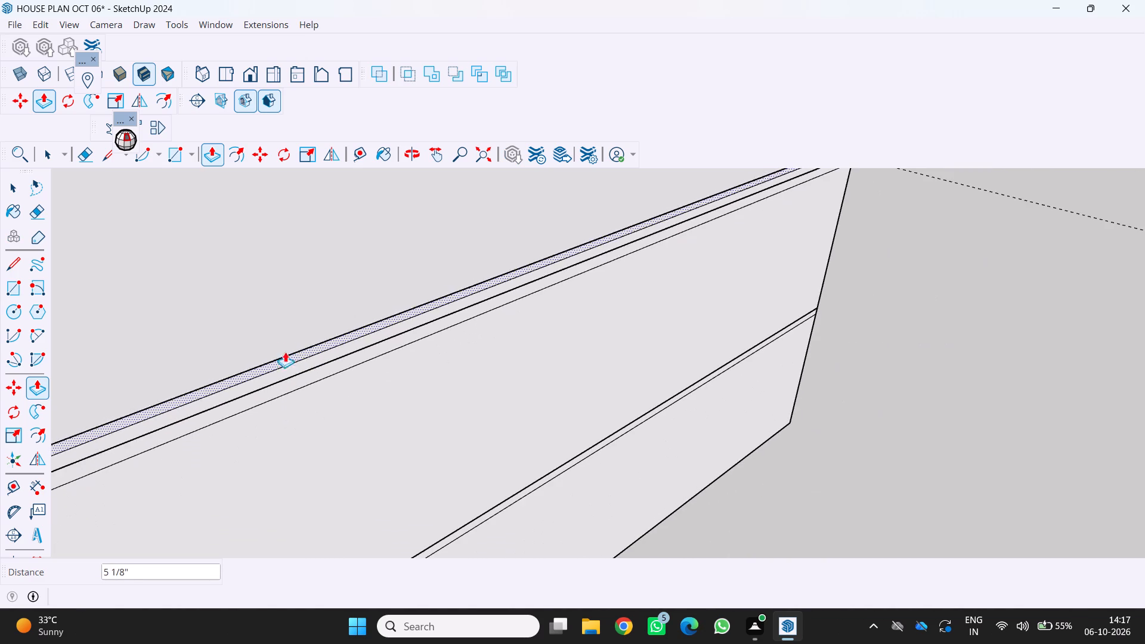
pyautogui.scroll(-9, 266, 309)
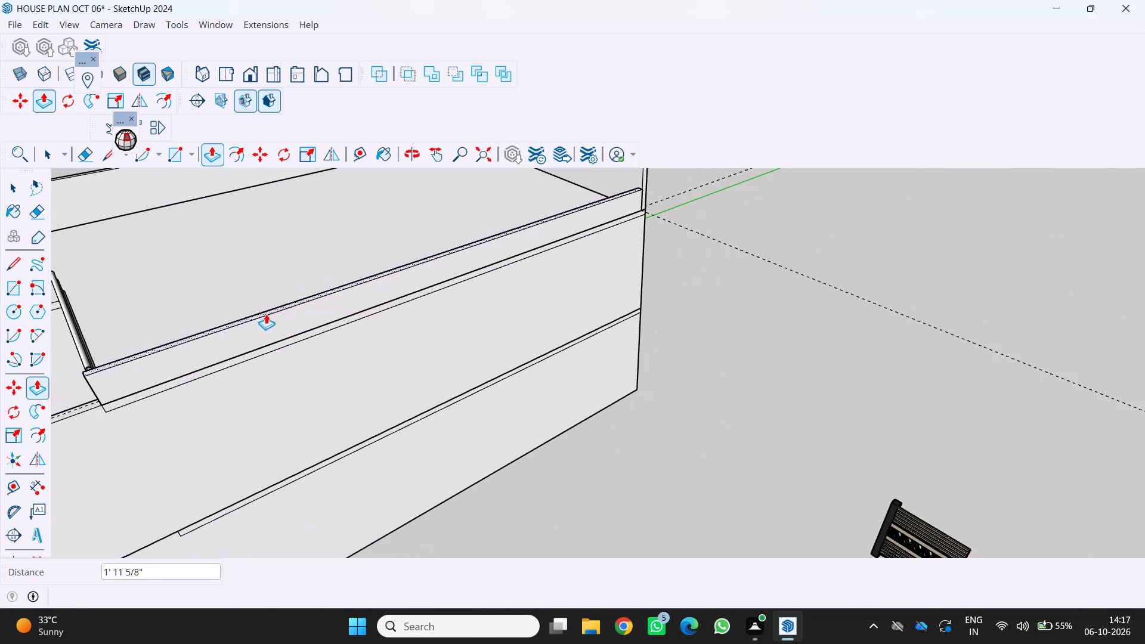
pyautogui.write("4'")
pyautogui.press('Return')
# Examine the new long-side parapet, its corner with the rear parapet and the outer wall below.
pyautogui.scroll(-5, 270, 312)
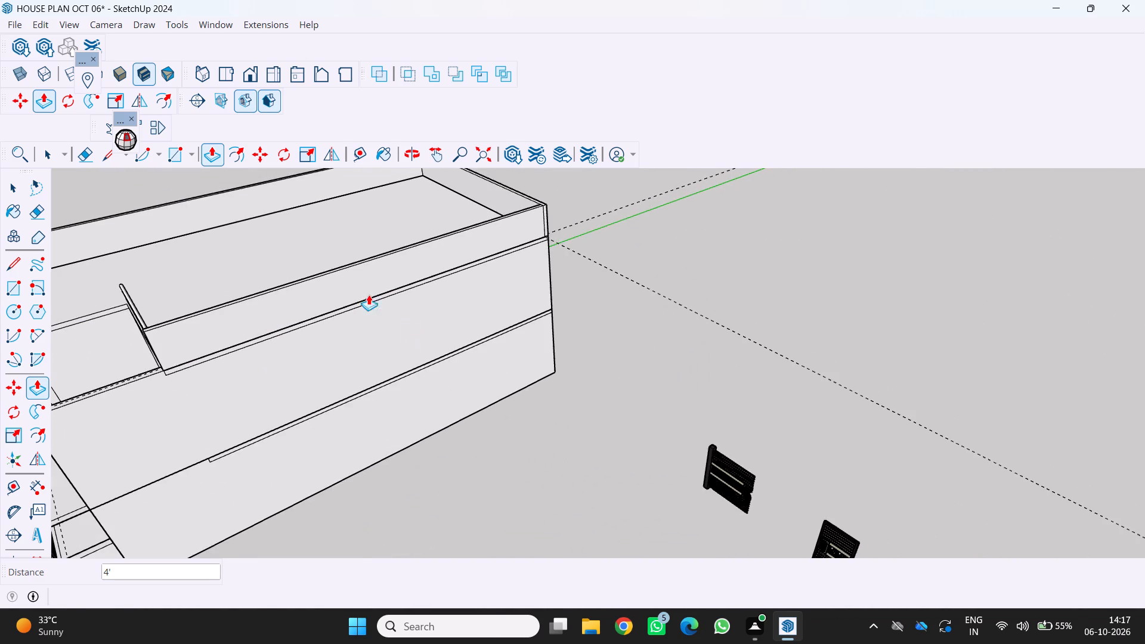
pyautogui.scroll(4, 365, 292)
pyautogui.scroll(-5, 231, 355)
pyautogui.moveTo(377, 385); pyautogui.dragTo(336, 364, button='middle')
pyautogui.scroll(1, 859, 278)
pyautogui.scroll(2, 482, 313)
pyautogui.scroll(9, 561, 261)
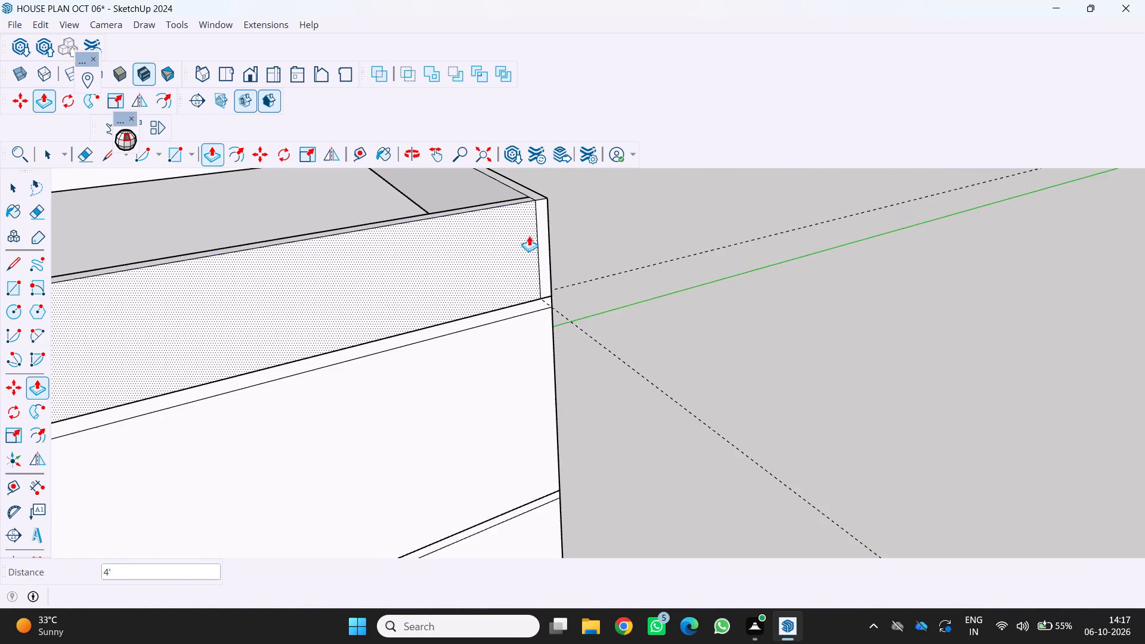
pyautogui.scroll(10, 529, 236)
pyautogui.scroll(-6, 561, 243)
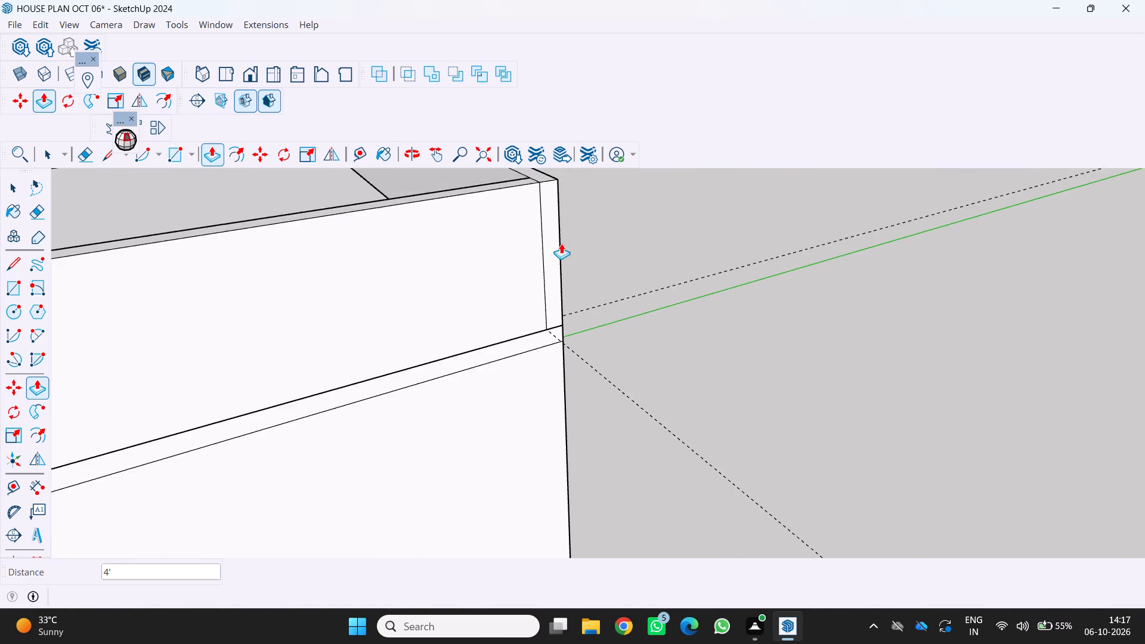
pyautogui.scroll(-9, 561, 243)
pyautogui.scroll(-5, 290, 426)
pyautogui.moveTo(287, 426); pyautogui.dragTo(265, 410, button='middle')
pyautogui.moveTo(263, 408); pyautogui.dragTo(226, 370, button='middle')
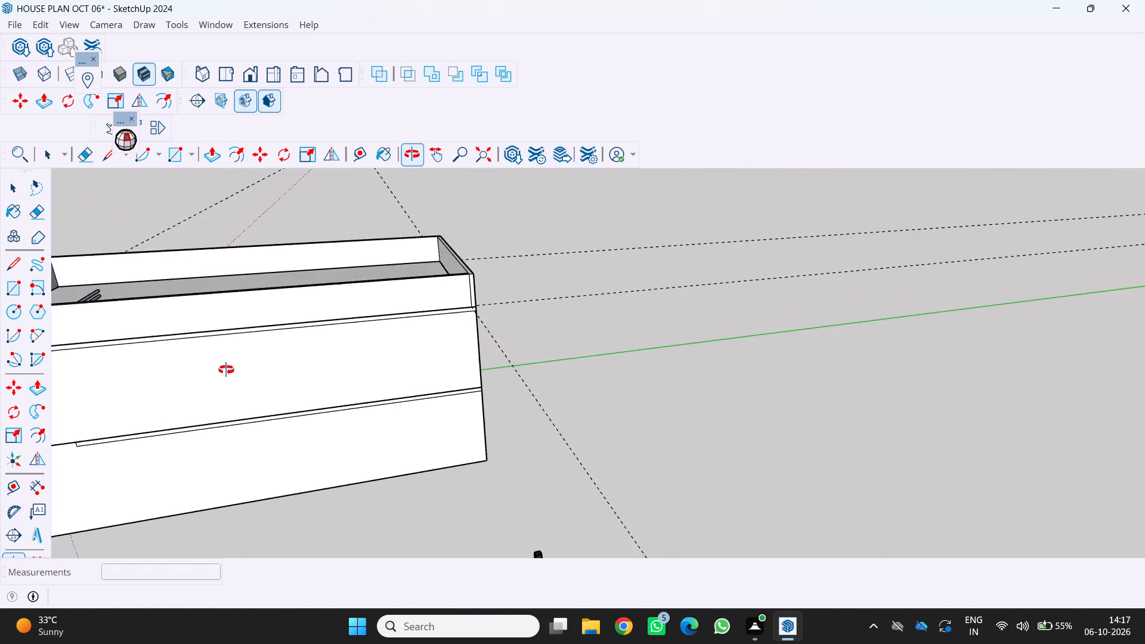
pyautogui.moveTo(226, 370); pyautogui.dragTo(221, 366, button='middle')
pyautogui.scroll(-8, 220, 365)
pyautogui.scroll(3, 163, 394)
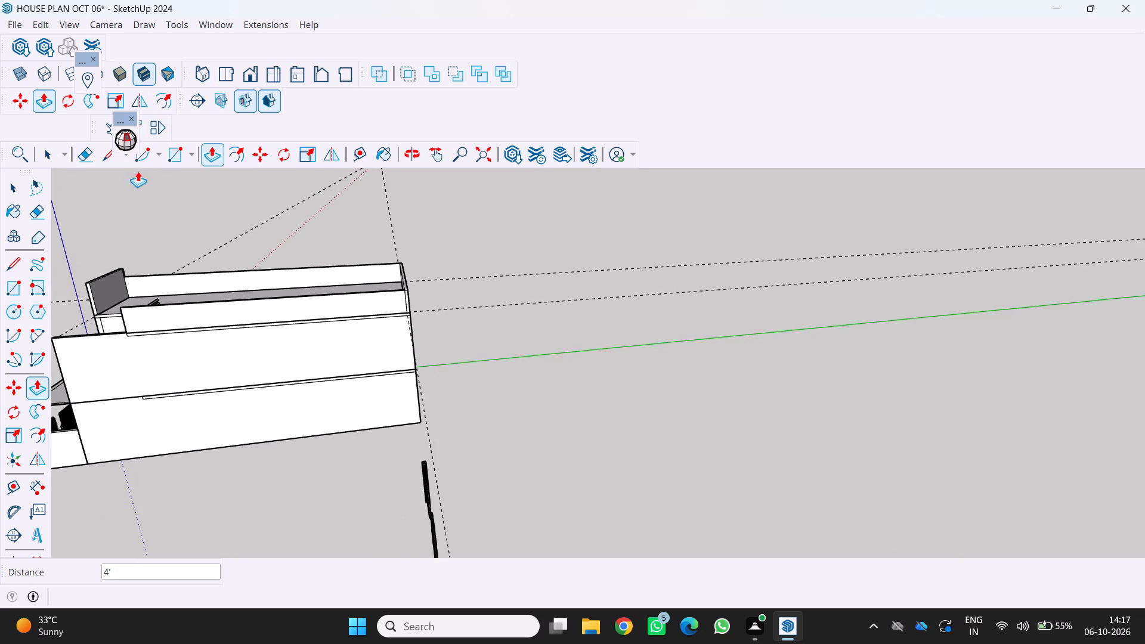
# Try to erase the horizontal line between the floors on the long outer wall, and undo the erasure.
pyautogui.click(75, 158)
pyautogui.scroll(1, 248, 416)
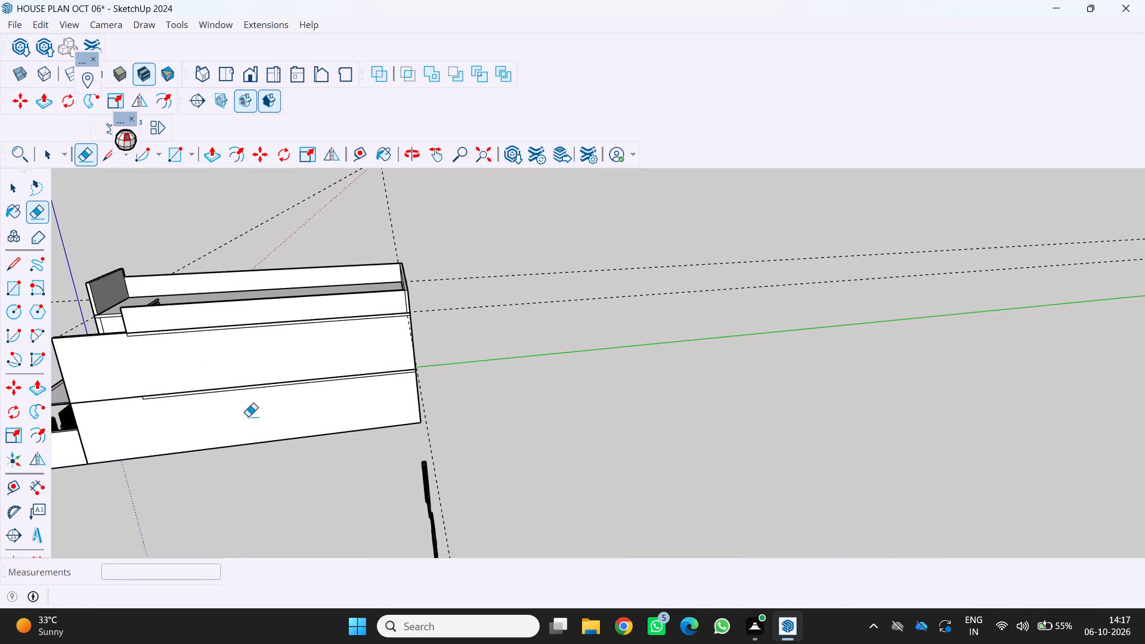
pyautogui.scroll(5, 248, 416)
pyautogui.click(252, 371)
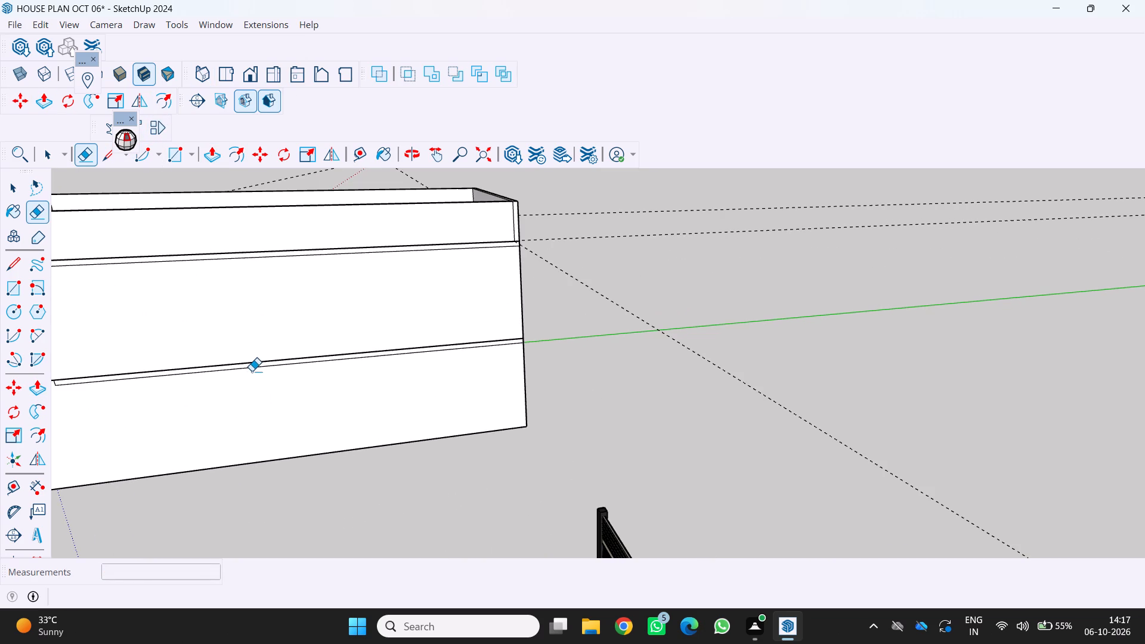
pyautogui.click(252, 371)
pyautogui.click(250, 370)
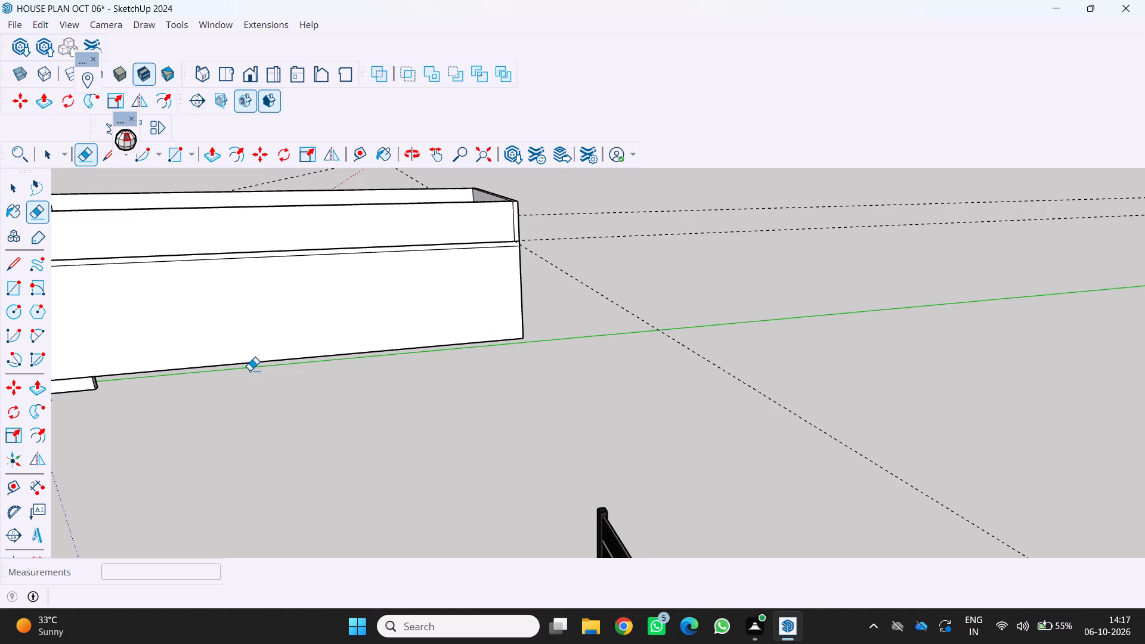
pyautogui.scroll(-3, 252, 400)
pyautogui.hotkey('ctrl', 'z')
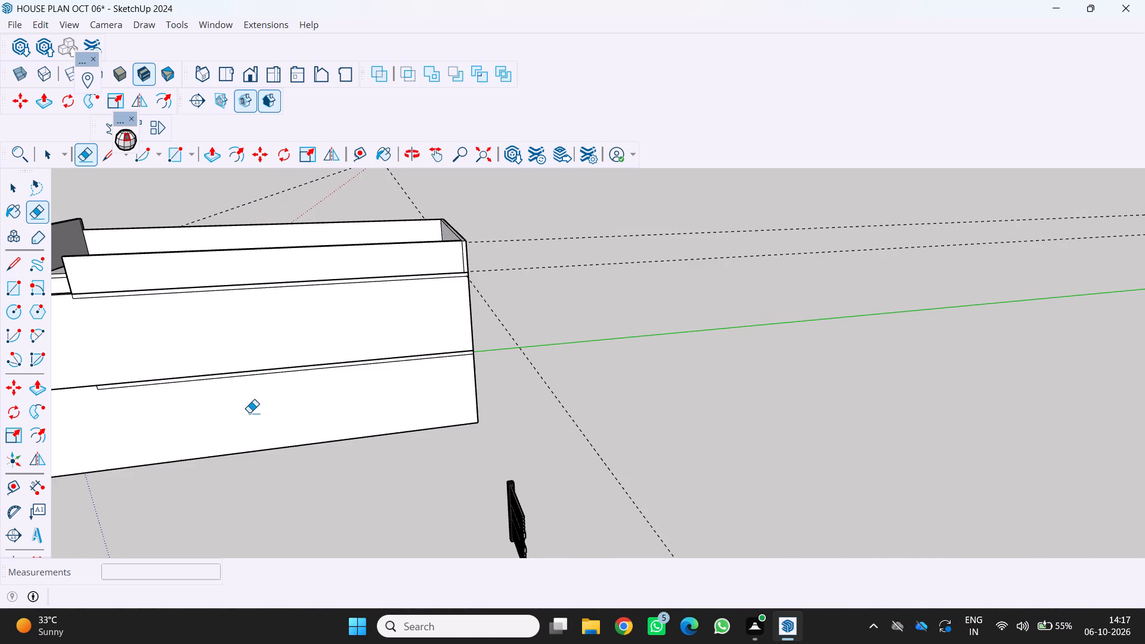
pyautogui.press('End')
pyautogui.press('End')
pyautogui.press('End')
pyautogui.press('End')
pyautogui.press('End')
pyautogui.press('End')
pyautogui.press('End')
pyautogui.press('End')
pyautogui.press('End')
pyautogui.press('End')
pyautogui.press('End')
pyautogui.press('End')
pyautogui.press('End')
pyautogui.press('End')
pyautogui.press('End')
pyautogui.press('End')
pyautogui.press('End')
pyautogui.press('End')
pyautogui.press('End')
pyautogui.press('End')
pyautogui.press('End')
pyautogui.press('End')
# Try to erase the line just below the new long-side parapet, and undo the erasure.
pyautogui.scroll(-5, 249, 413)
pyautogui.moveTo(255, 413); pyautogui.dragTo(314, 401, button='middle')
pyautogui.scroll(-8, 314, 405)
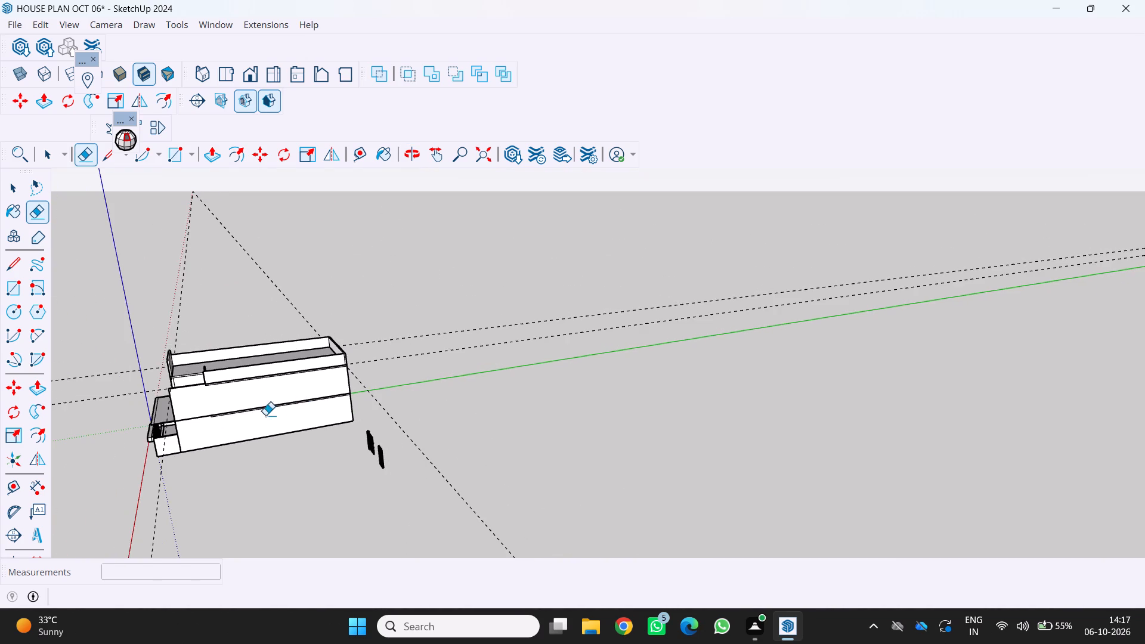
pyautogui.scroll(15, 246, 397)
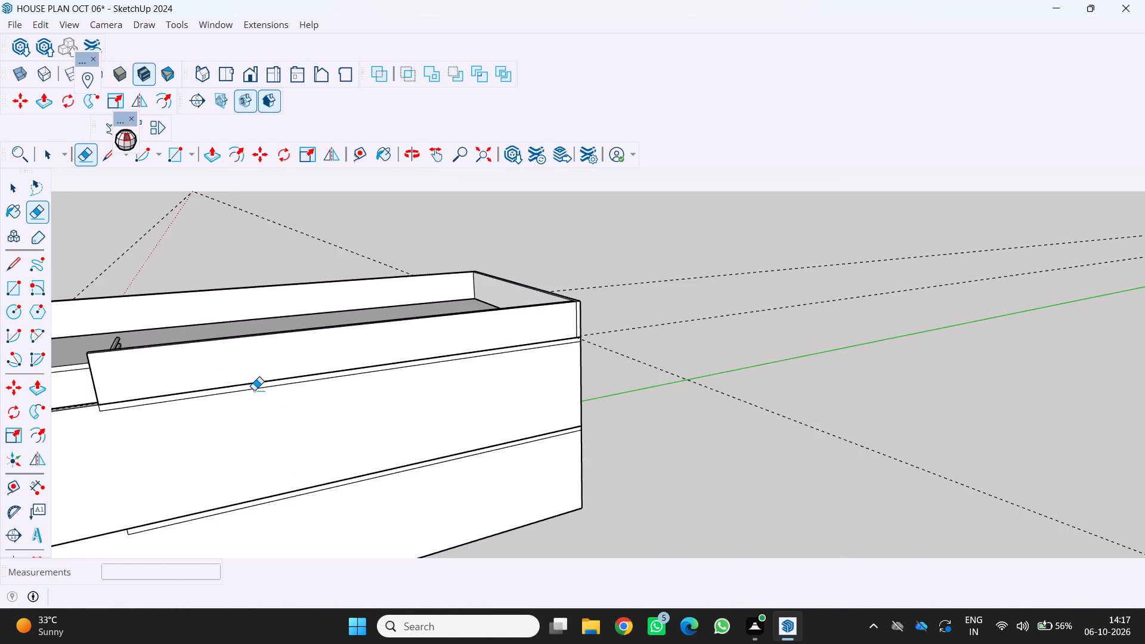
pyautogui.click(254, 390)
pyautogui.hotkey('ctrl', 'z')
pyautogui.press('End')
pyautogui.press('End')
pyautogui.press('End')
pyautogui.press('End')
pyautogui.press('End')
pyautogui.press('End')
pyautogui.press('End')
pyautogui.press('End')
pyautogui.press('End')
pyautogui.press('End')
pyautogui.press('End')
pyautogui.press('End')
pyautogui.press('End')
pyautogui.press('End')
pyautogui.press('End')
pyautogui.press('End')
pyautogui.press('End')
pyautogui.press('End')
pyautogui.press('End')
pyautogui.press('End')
# Examine the whole house from the long outer wall round to the front elevation.
pyautogui.scroll(-5, 253, 393)
pyautogui.scroll(-4, 324, 426)
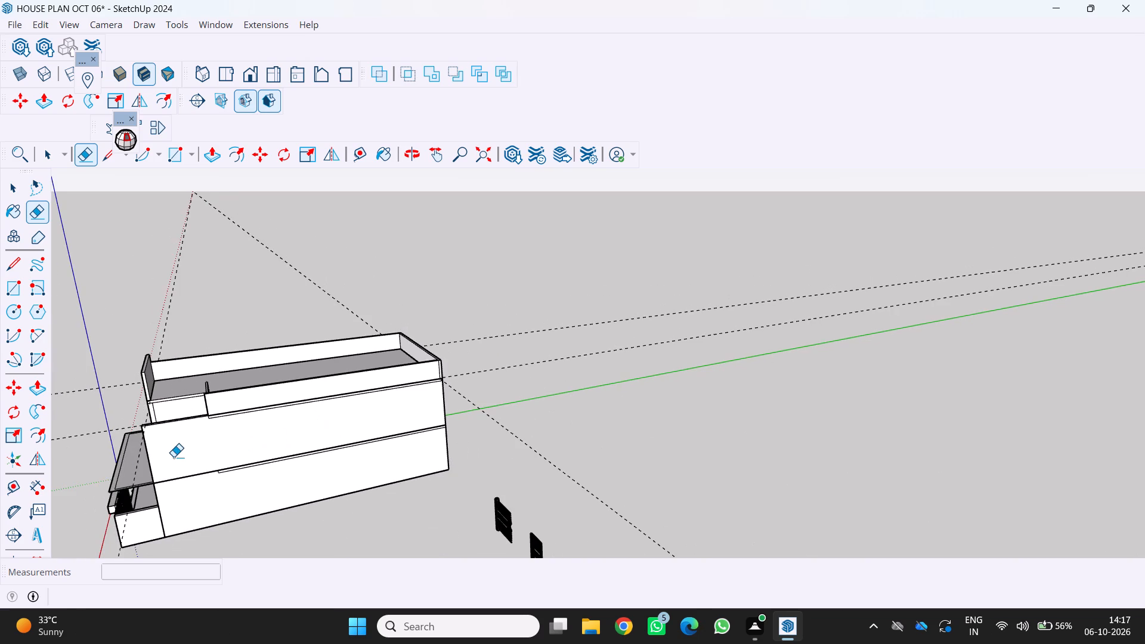
pyautogui.scroll(-1, 174, 457)
pyautogui.moveTo(174, 457); pyautogui.dragTo(252, 417, button='middle')
pyautogui.scroll(-6, 255, 414)
pyautogui.moveTo(88, 430); pyautogui.dragTo(109, 431, button='middle')
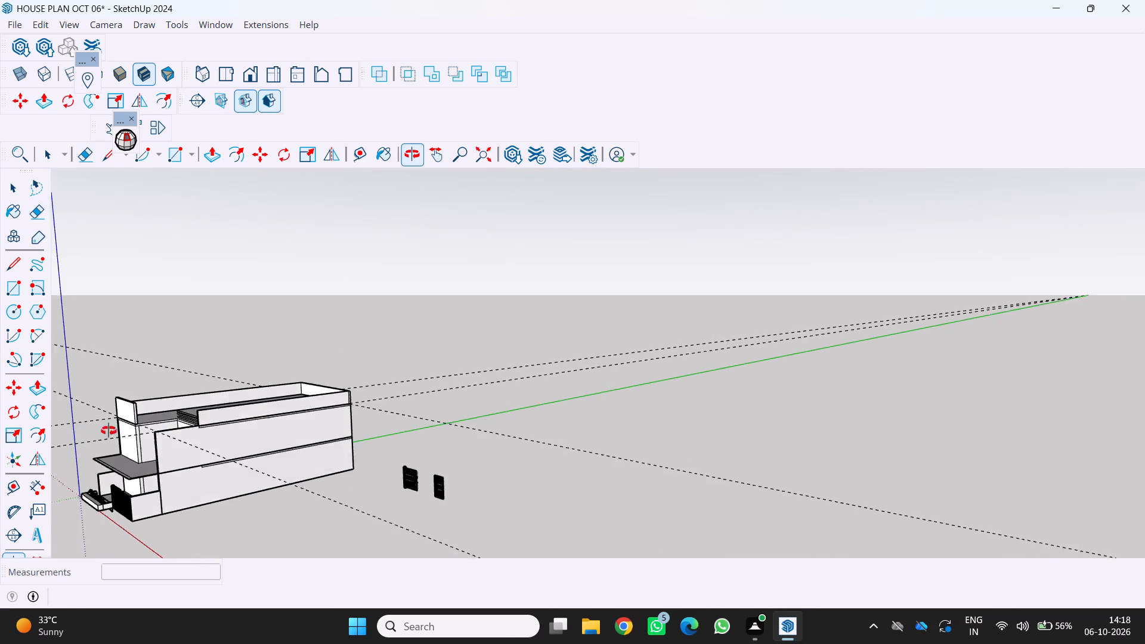
pyautogui.moveTo(109, 431); pyautogui.dragTo(258, 430, button='middle')
pyautogui.scroll(-4, 258, 430)
pyautogui.scroll(1, 148, 488)
pyautogui.moveTo(148, 488); pyautogui.dragTo(258, 439, button='middle')
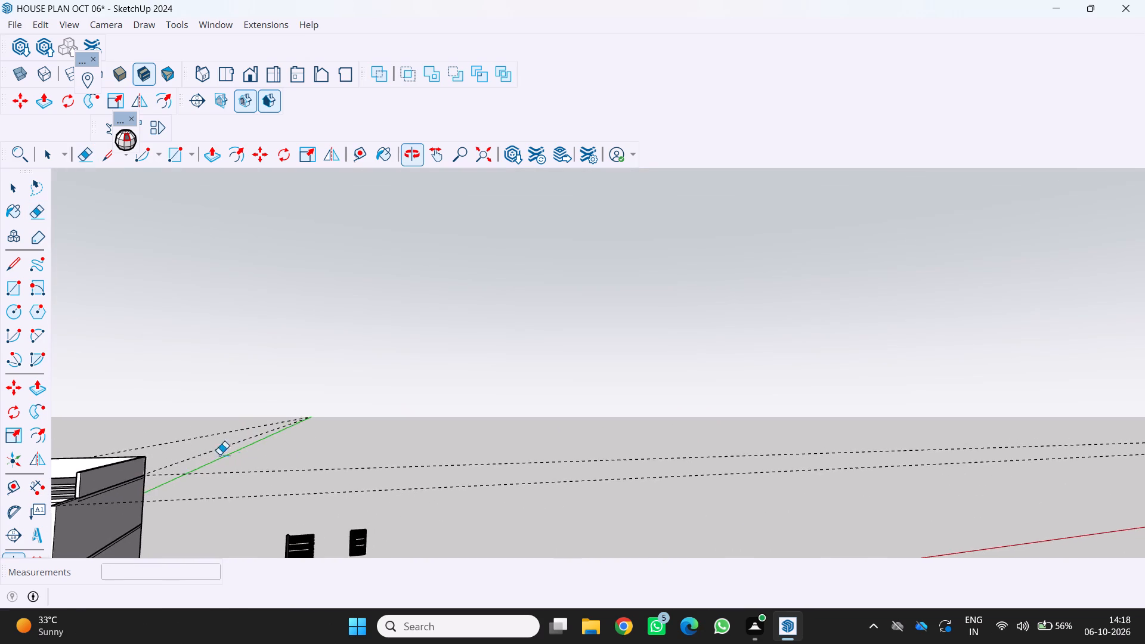
pyautogui.scroll(-20, 208, 457)
pyautogui.moveTo(82, 516); pyautogui.dragTo(101, 518, button='middle')
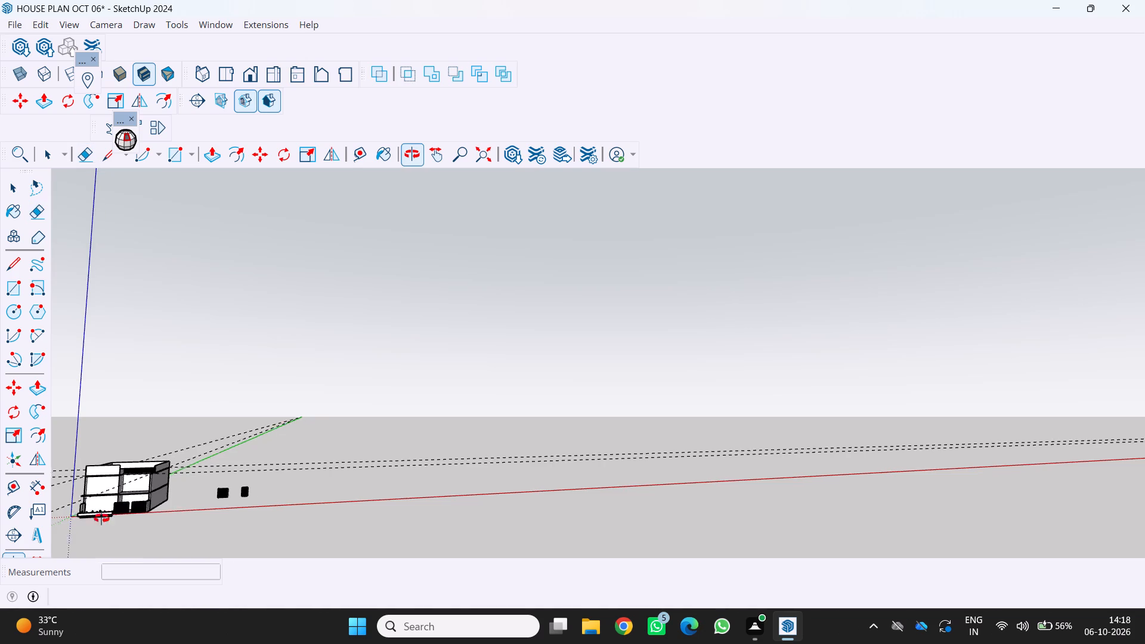
pyautogui.moveTo(101, 518); pyautogui.dragTo(147, 541, button='middle')
pyautogui.scroll(4, 236, 507)
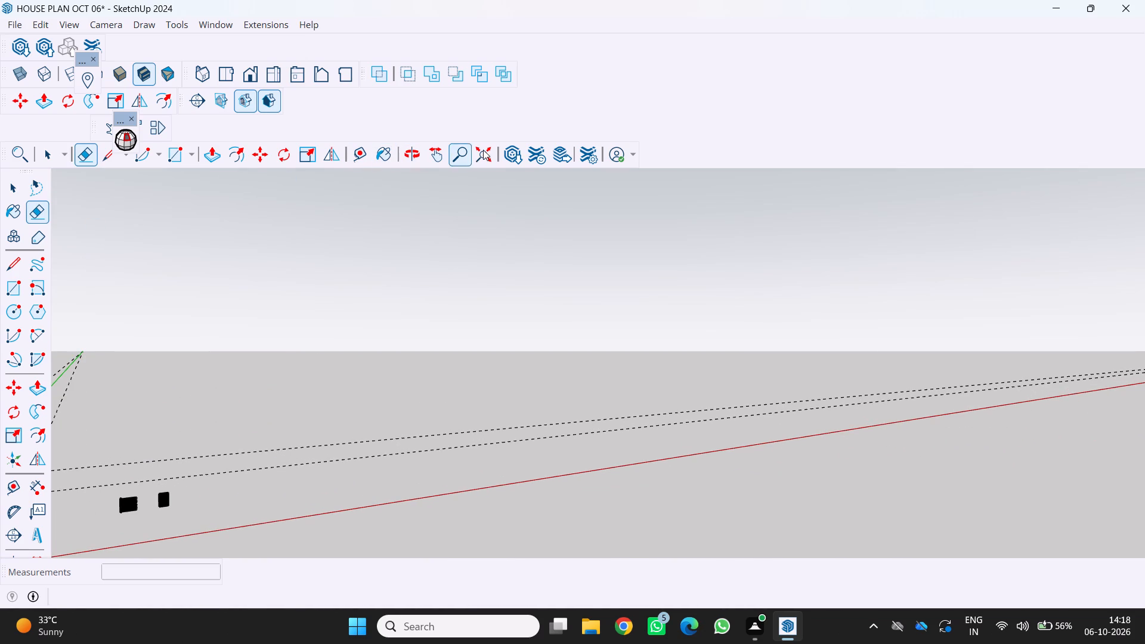
pyautogui.moveTo(437, 159); pyautogui.dragTo(437, 169)
pyautogui.moveTo(438, 157); pyautogui.dragTo(445, 166)
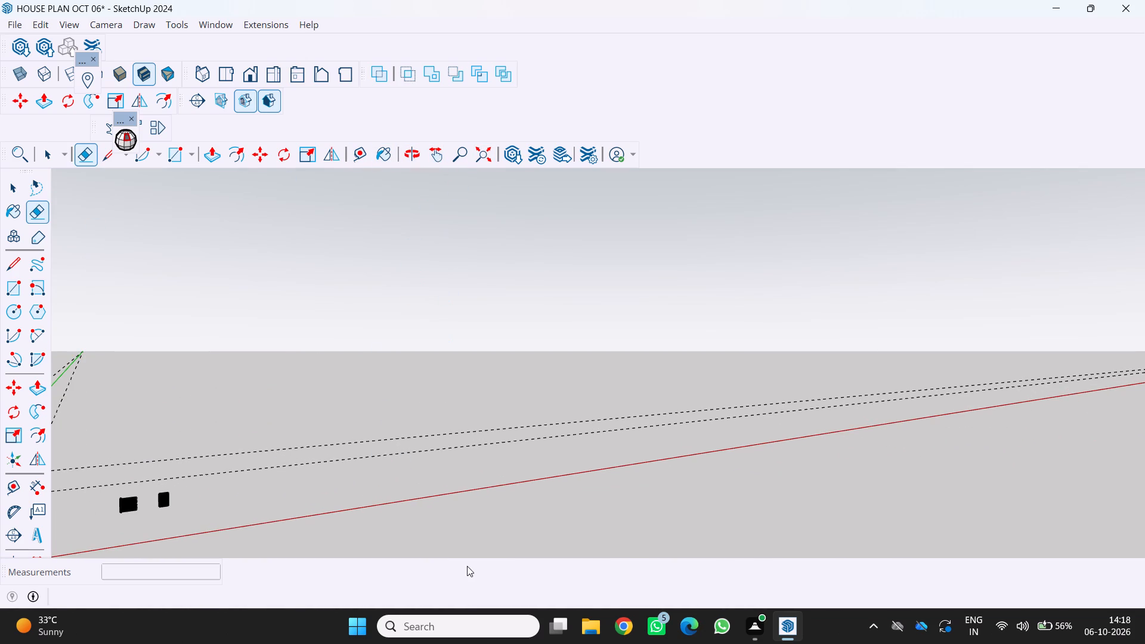
pyautogui.moveTo(425, 502); pyautogui.dragTo(564, 454)
pyautogui.doubleClick(429, 162)
pyautogui.doubleClick(429, 154)
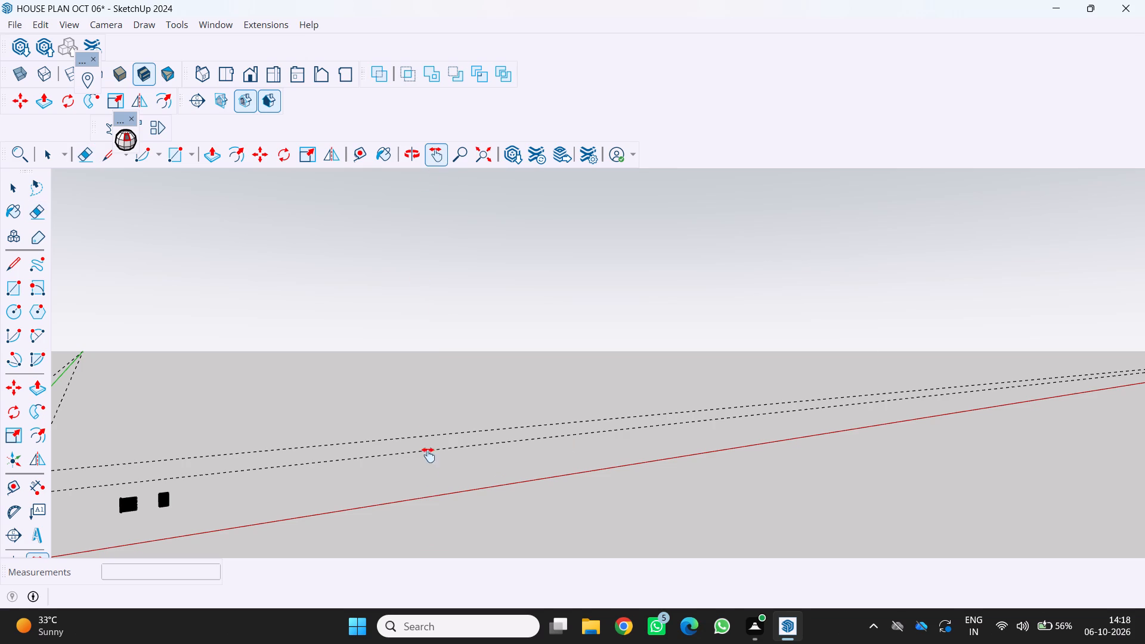
pyautogui.moveTo(431, 496); pyautogui.dragTo(664, 380)
pyautogui.moveTo(443, 435); pyautogui.dragTo(543, 434)
pyautogui.scroll(6, 503, 422)
pyautogui.moveTo(493, 419); pyautogui.dragTo(398, 506, button='middle')
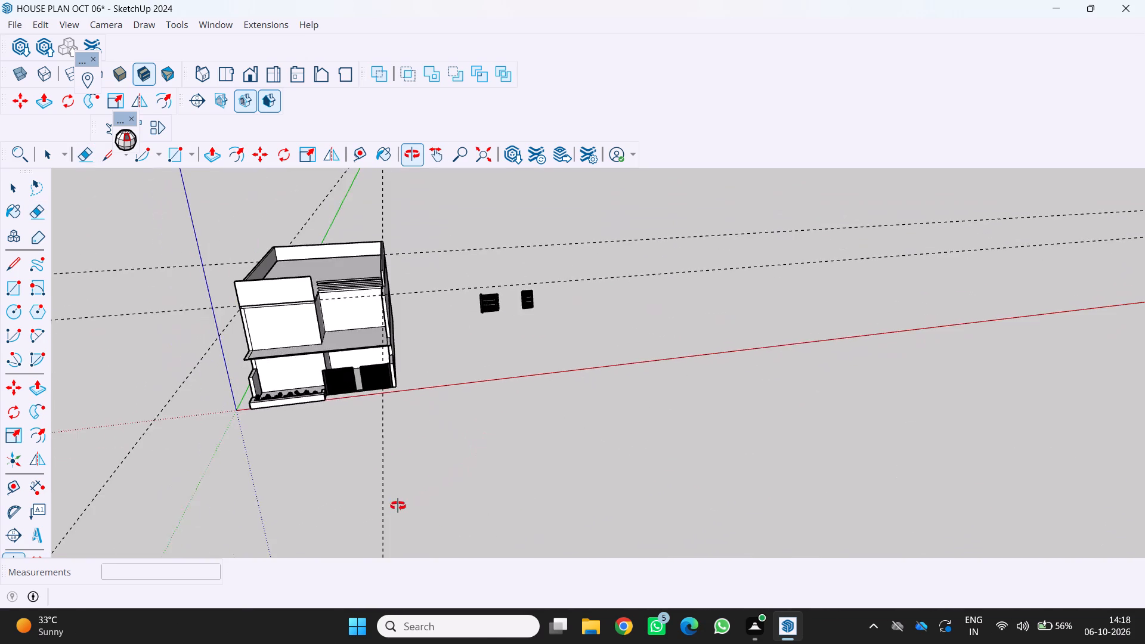
# Examine the front upper-floor recess, the horizontal bars above it and the adjoining roof edges.
pyautogui.moveTo(398, 506); pyautogui.dragTo(397, 506, button='middle')
pyautogui.scroll(6, 371, 414)
pyautogui.scroll(3, 375, 239)
pyautogui.moveTo(372, 224); pyautogui.dragTo(372, 221, button='middle')
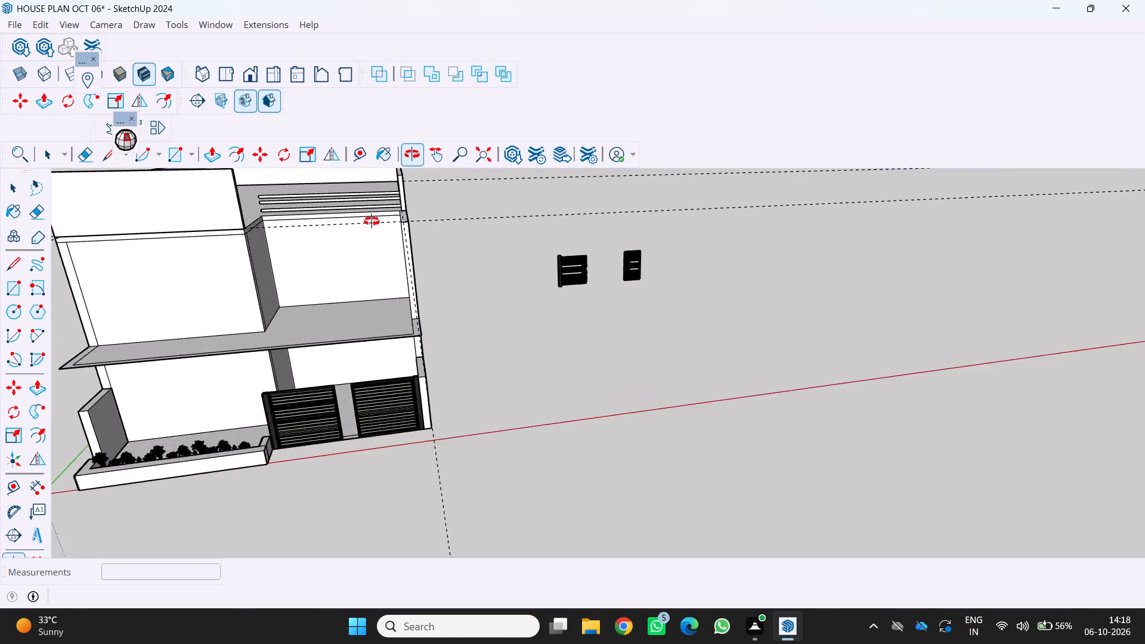
pyautogui.moveTo(372, 221); pyautogui.dragTo(369, 163, button='middle')
pyautogui.scroll(16, 403, 211)
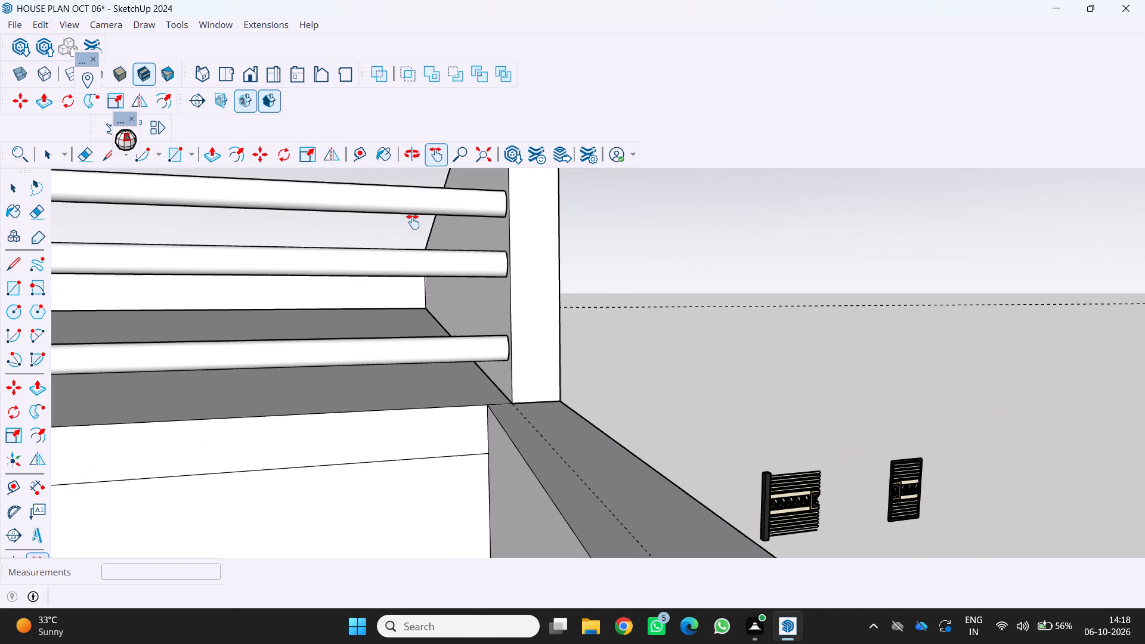
pyautogui.scroll(-10, 413, 222)
pyautogui.scroll(-4, 243, 270)
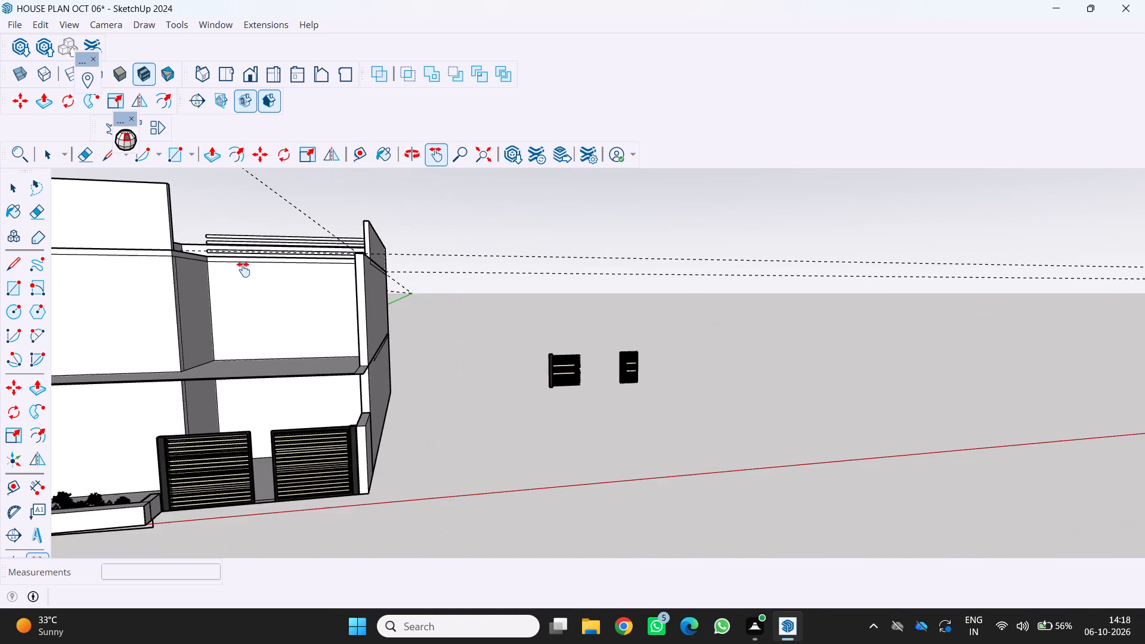
# Place a guide line 6" inside the roof edge that borders the front recess, next to the front parapet.
pyautogui.moveTo(232, 265); pyautogui.dragTo(184, 440, button='middle')
pyautogui.scroll(6, 168, 327)
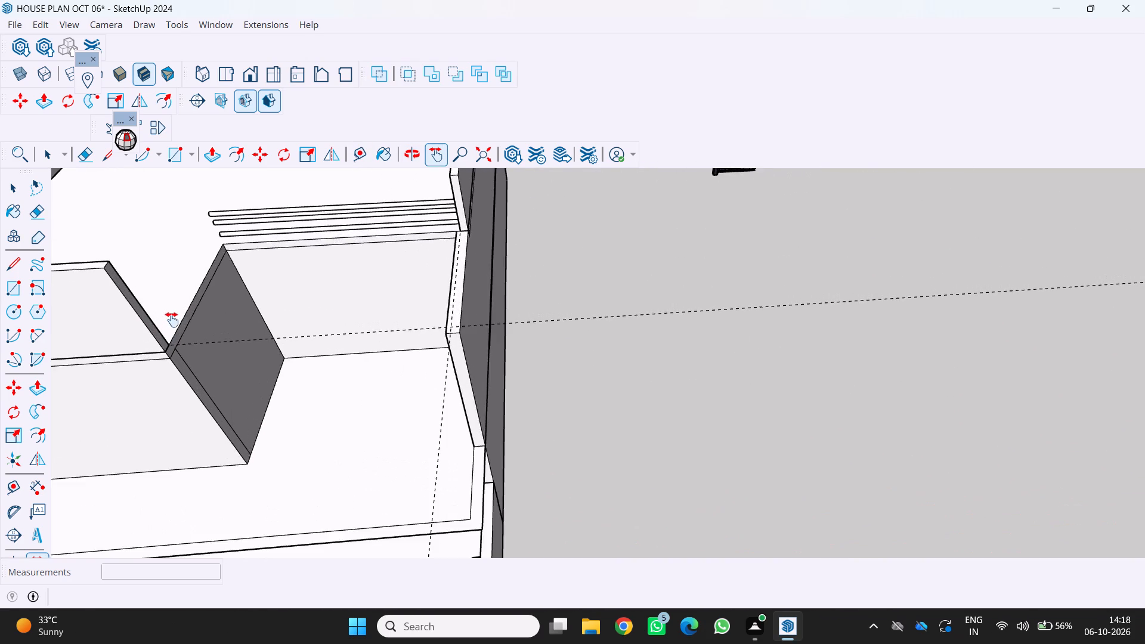
pyautogui.scroll(6, 172, 320)
pyautogui.press('r')
pyautogui.scroll(2, 159, 354)
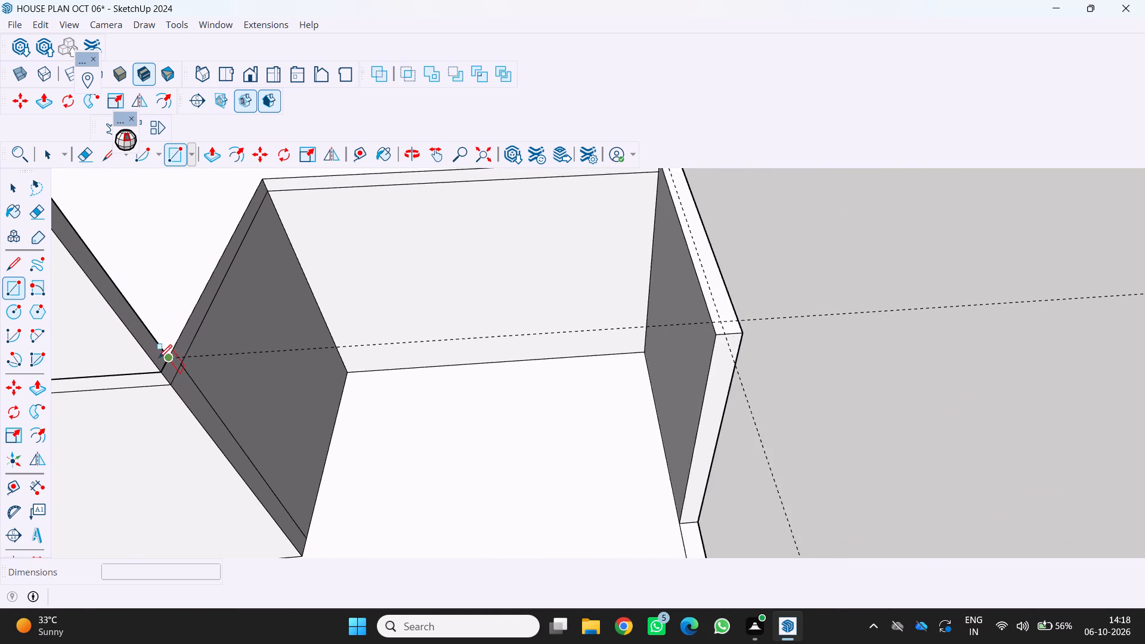
pyautogui.scroll(2, 159, 358)
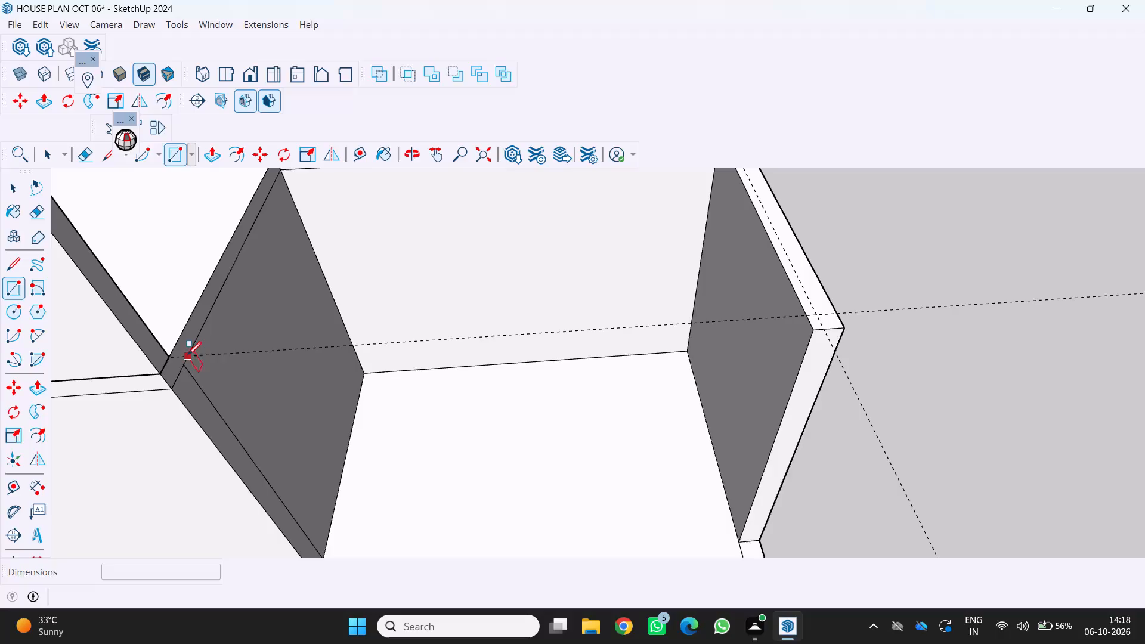
pyautogui.press('t')
pyautogui.click(199, 296)
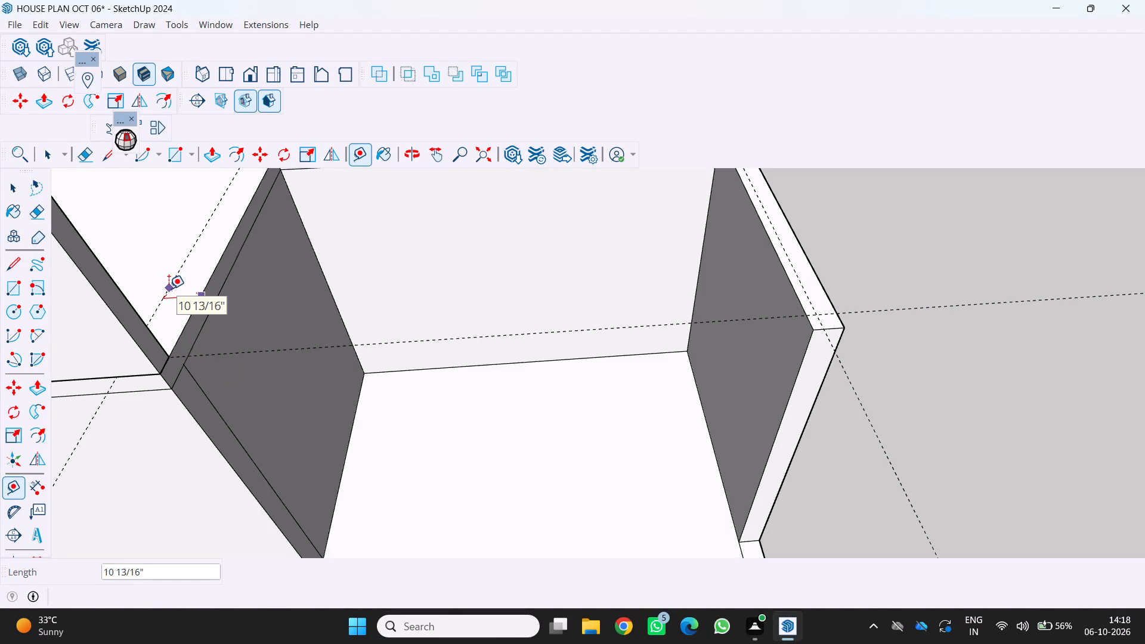
pyautogui.press('6')
pyautogui.press('Return')
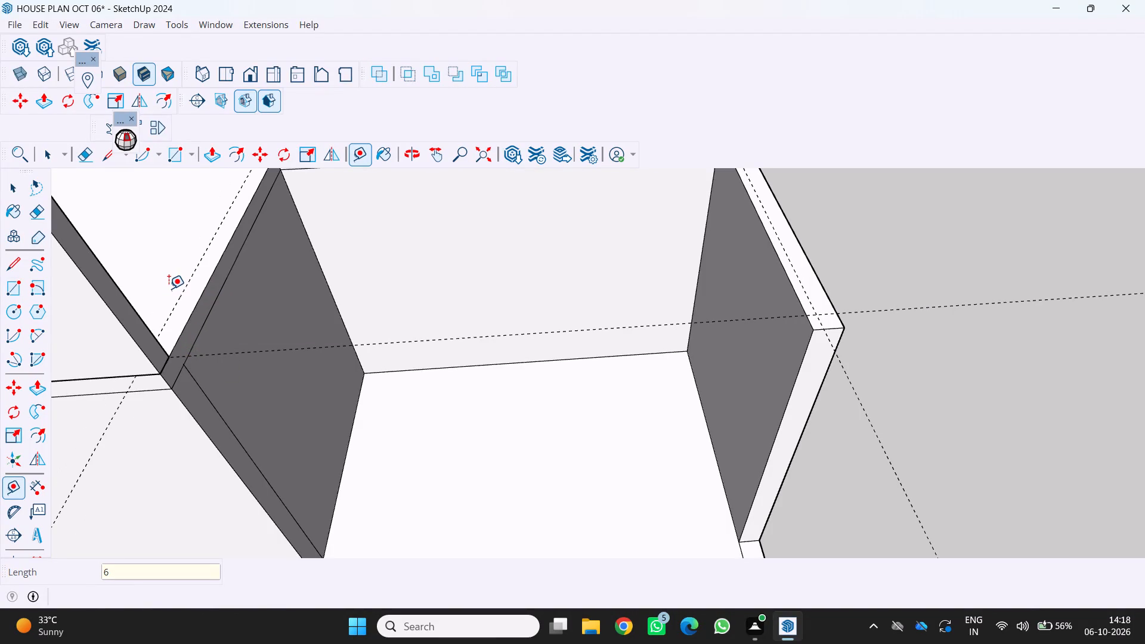
# Draw a rectangle 6" wide and about 10' 1" long along the roof edge beside the recess, starting at the front parapet's end.
pyautogui.scroll(-3, 172, 289)
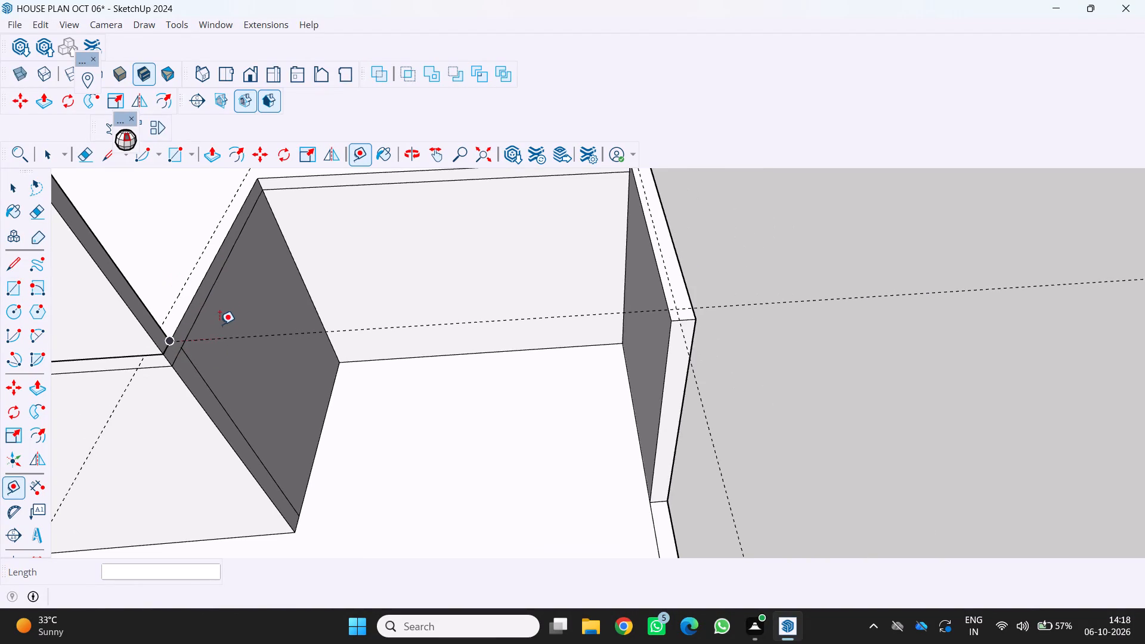
pyautogui.scroll(-2, 219, 295)
pyautogui.press('r')
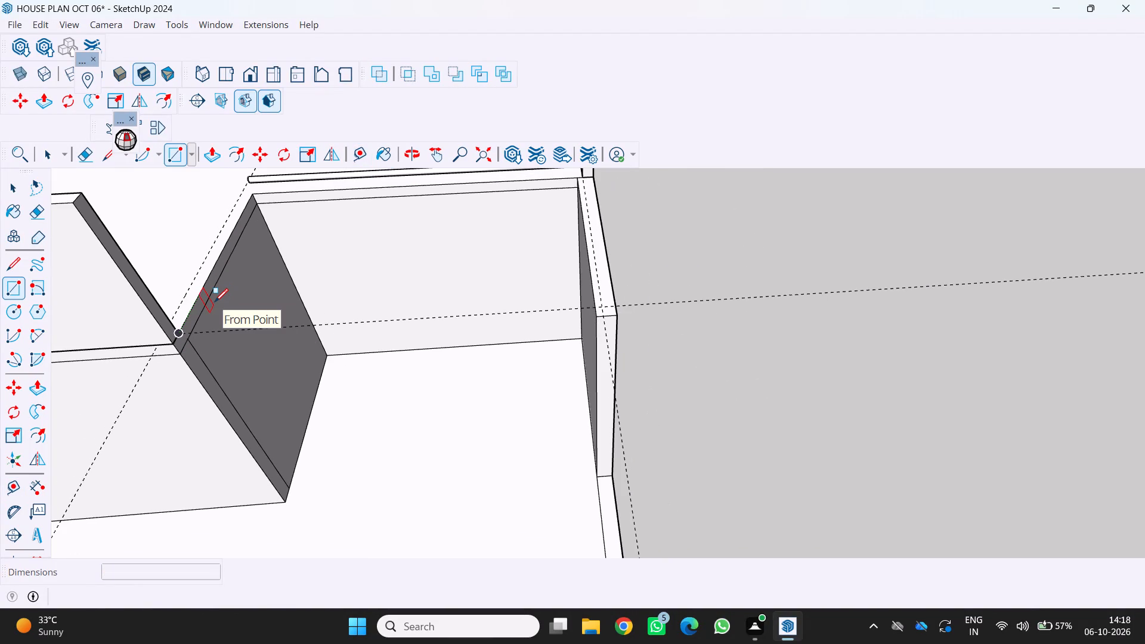
pyautogui.scroll(3, 187, 315)
pyautogui.moveTo(197, 314); pyautogui.dragTo(191, 328, button='middle')
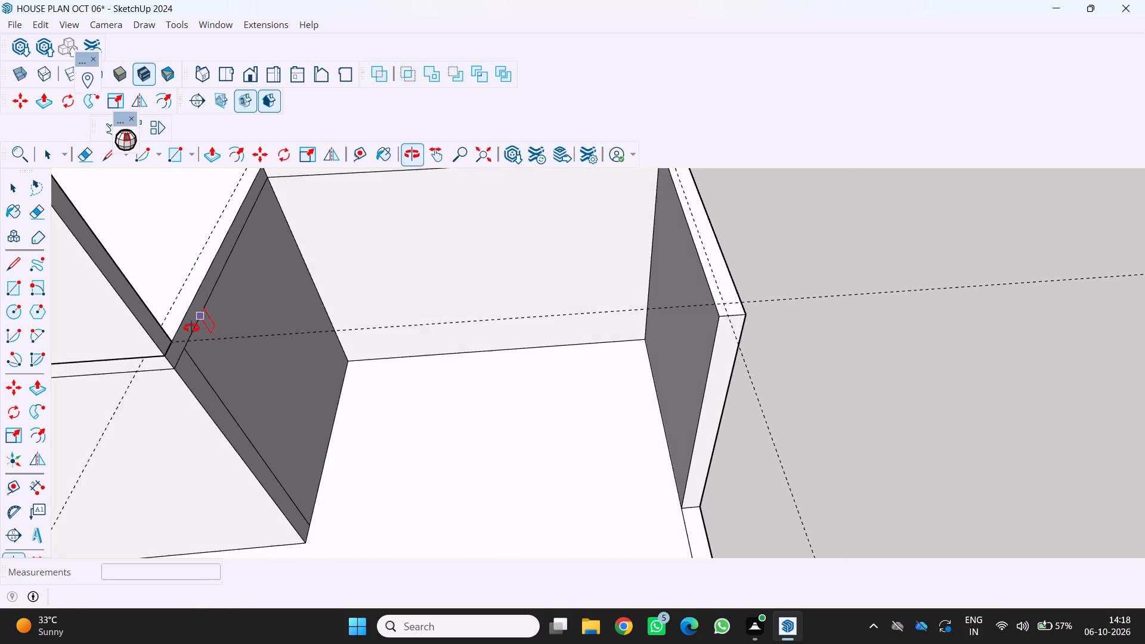
pyautogui.moveTo(191, 328); pyautogui.dragTo(169, 341, button='middle')
pyautogui.scroll(6, 197, 305)
pyautogui.moveTo(190, 278); pyautogui.dragTo(155, 298, button='middle')
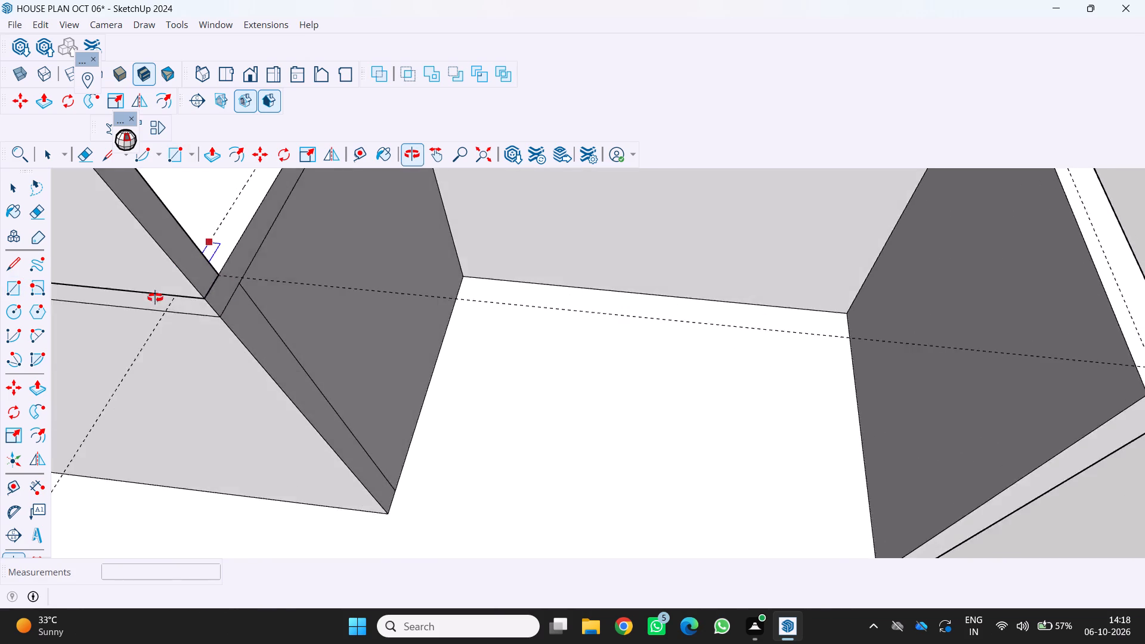
pyautogui.moveTo(155, 298); pyautogui.dragTo(151, 298, button='middle')
pyautogui.scroll(-1, 148, 295)
pyautogui.scroll(15, 199, 263)
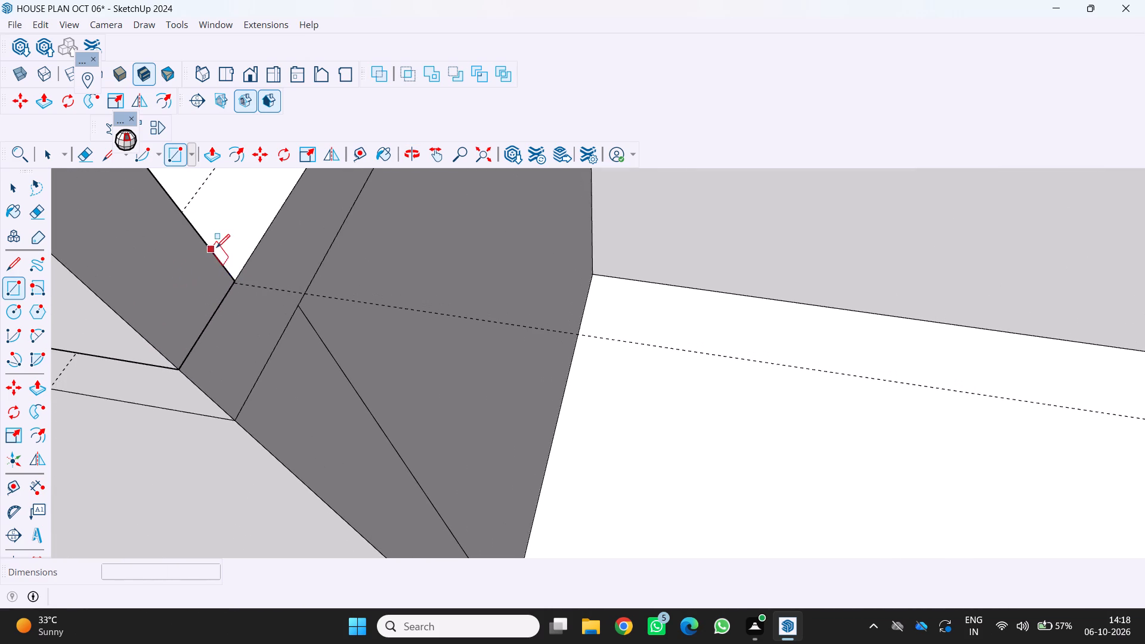
pyautogui.moveTo(234, 278); pyautogui.dragTo(234, 267)
pyautogui.scroll(-20, 237, 219)
pyautogui.scroll(-3, 237, 219)
pyautogui.moveTo(237, 219); pyautogui.dragTo(278, 162, button='middle')
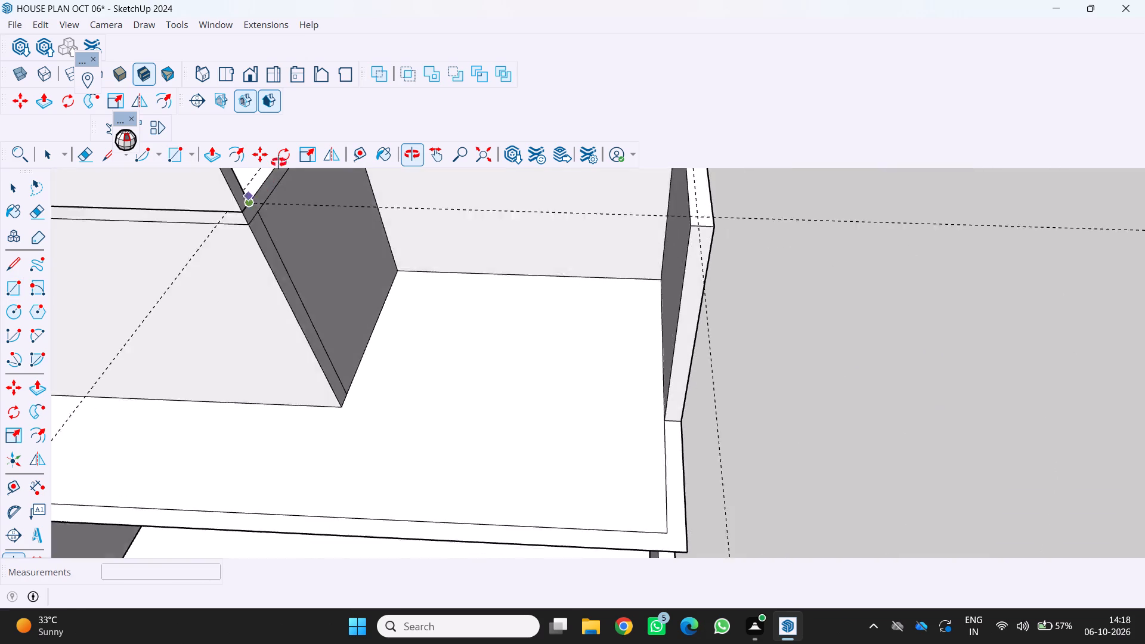
pyautogui.moveTo(278, 162); pyautogui.dragTo(275, 169, button='middle')
pyautogui.scroll(-13, 275, 169)
pyautogui.moveTo(265, 179); pyautogui.dragTo(332, 157, button='middle')
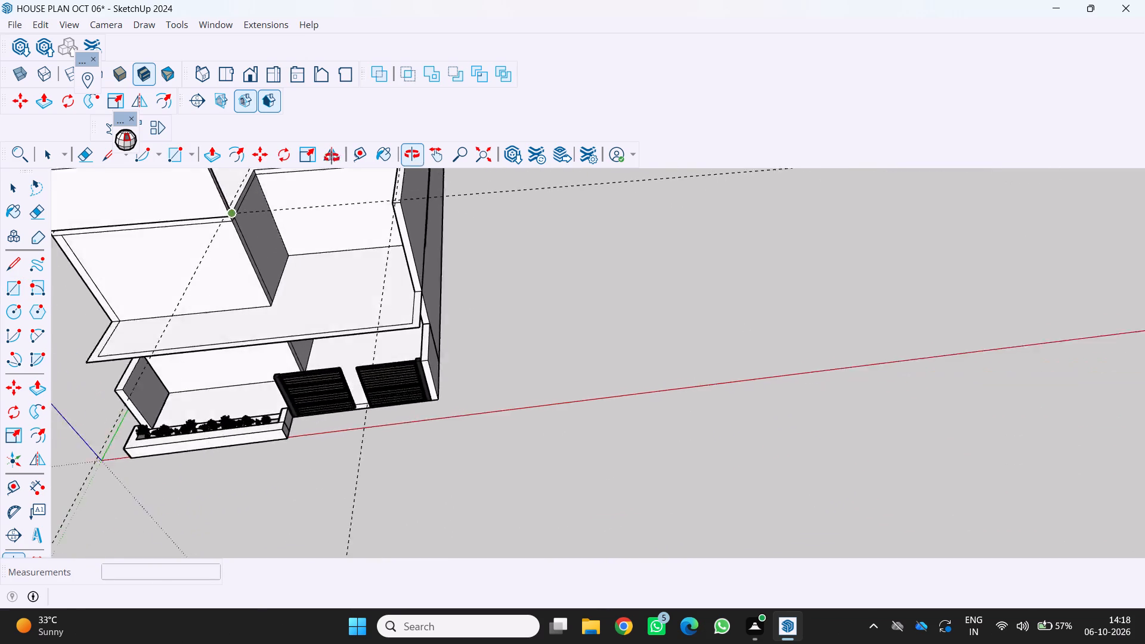
pyautogui.moveTo(332, 157); pyautogui.dragTo(366, 143, button='middle')
pyautogui.scroll(7, 222, 185)
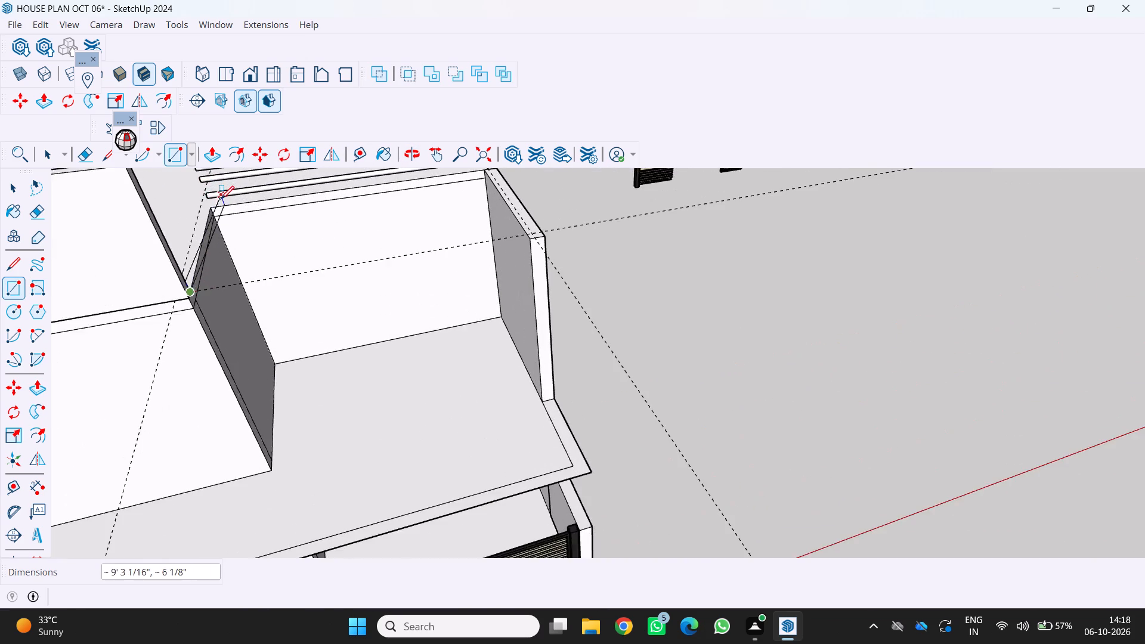
pyautogui.scroll(7, 221, 199)
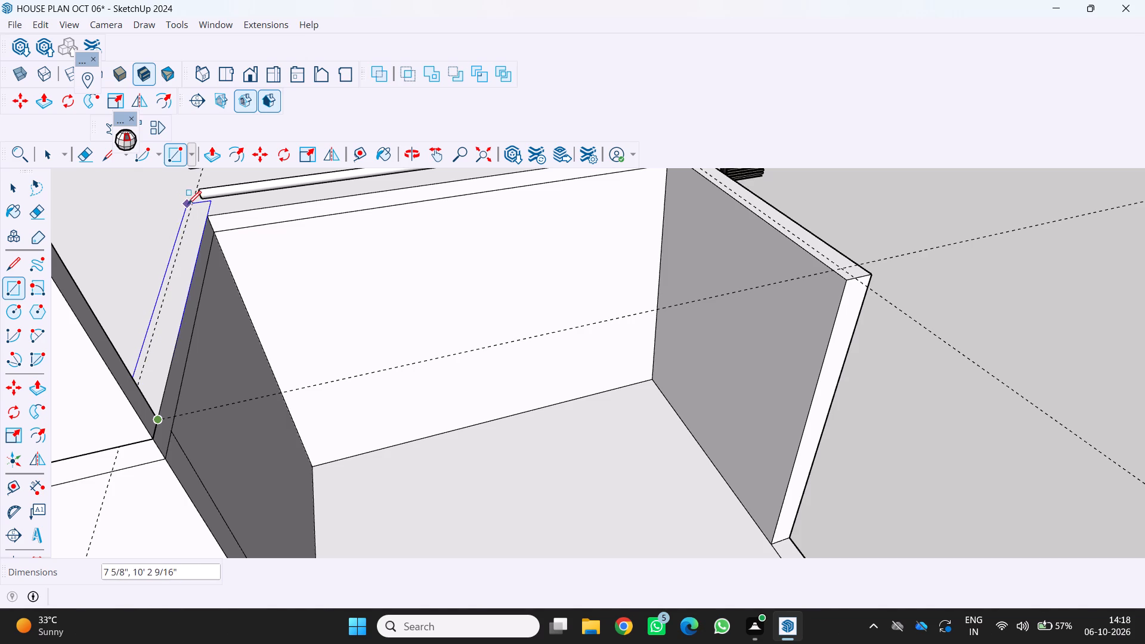
pyautogui.click(192, 205)
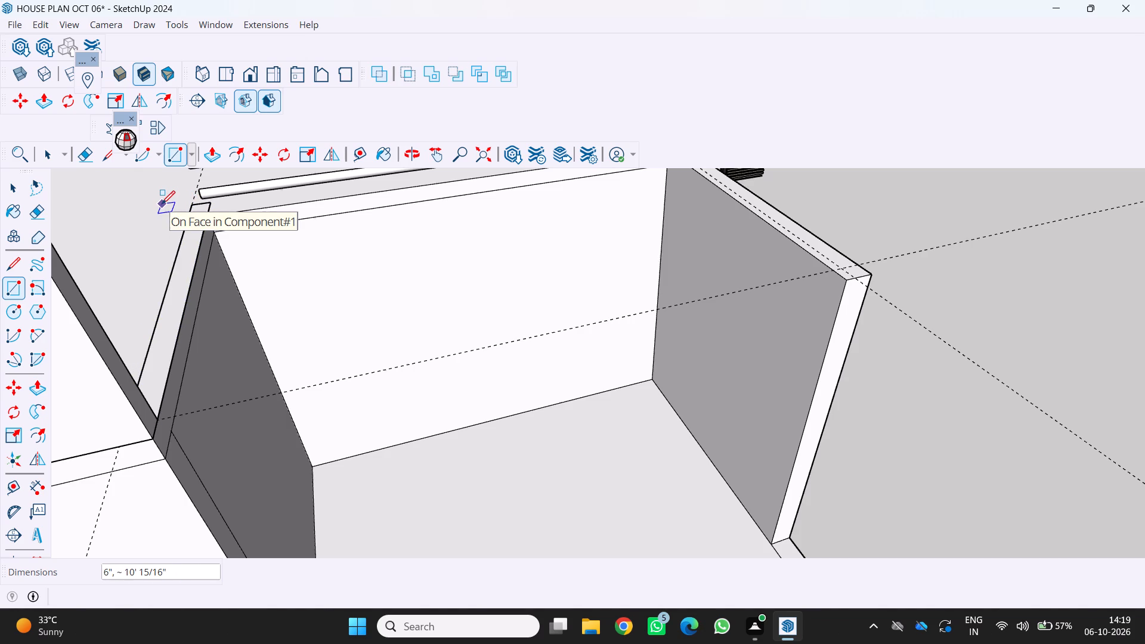
# Push/Pull the new strip beside the front recess up 4' to form the parapet wall.
pyautogui.press('p')
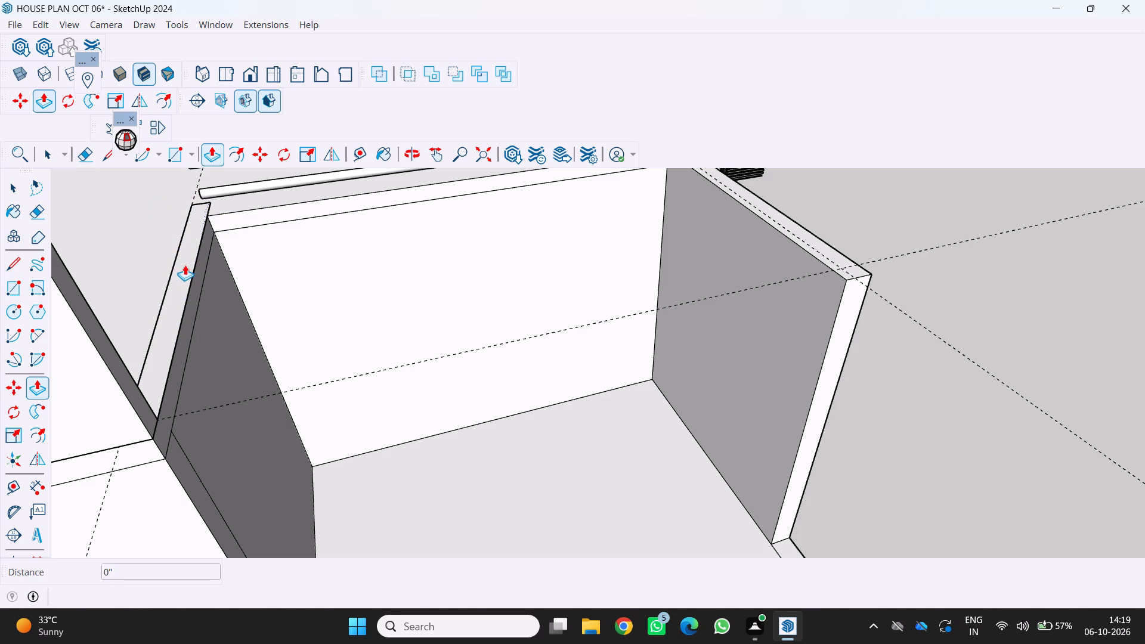
pyautogui.scroll(7, 177, 264)
pyautogui.click(181, 289)
pyautogui.scroll(-8, 184, 261)
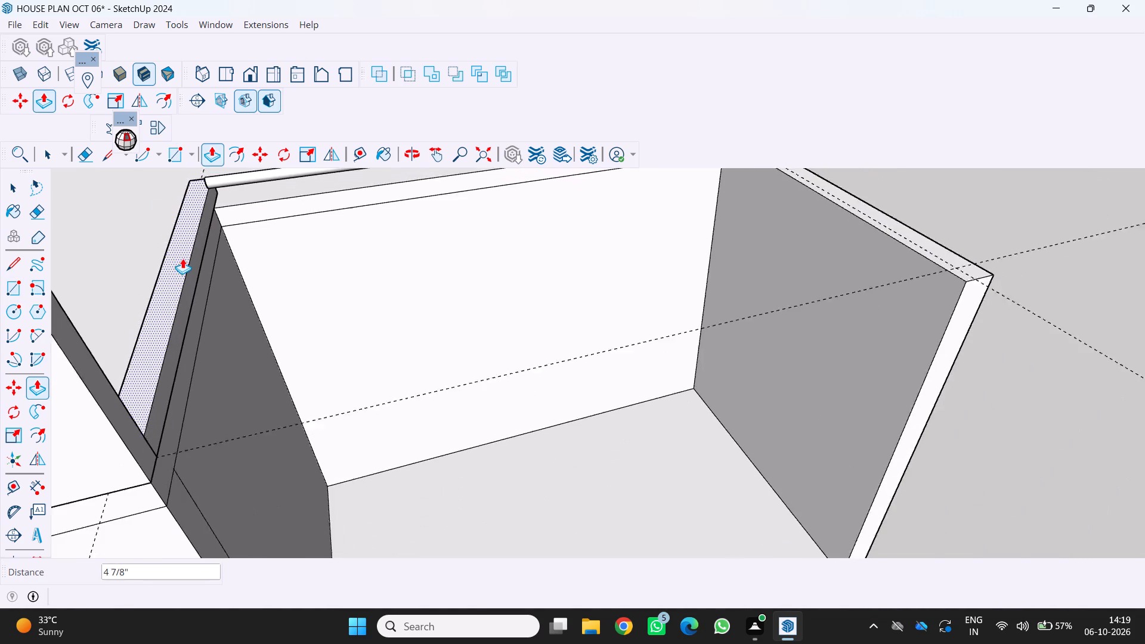
pyautogui.scroll(-12, 182, 258)
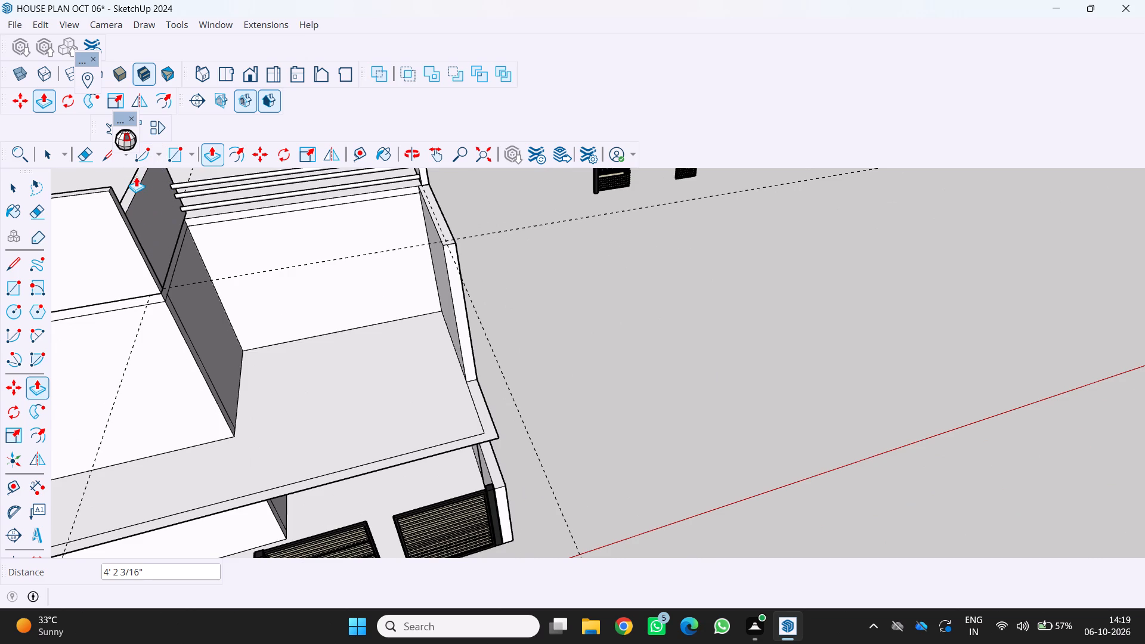
pyautogui.press('4')
pyautogui.press("'")
pyautogui.press('Return')
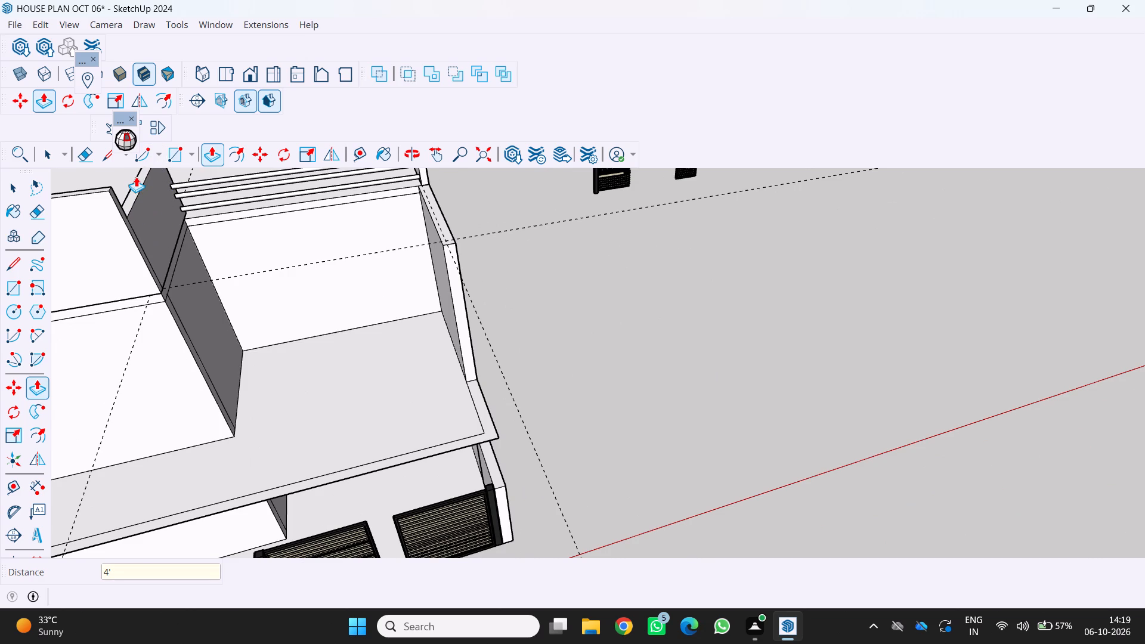
pyautogui.scroll(-12, 136, 177)
pyautogui.moveTo(136, 177); pyautogui.dragTo(227, 215, button='middle')
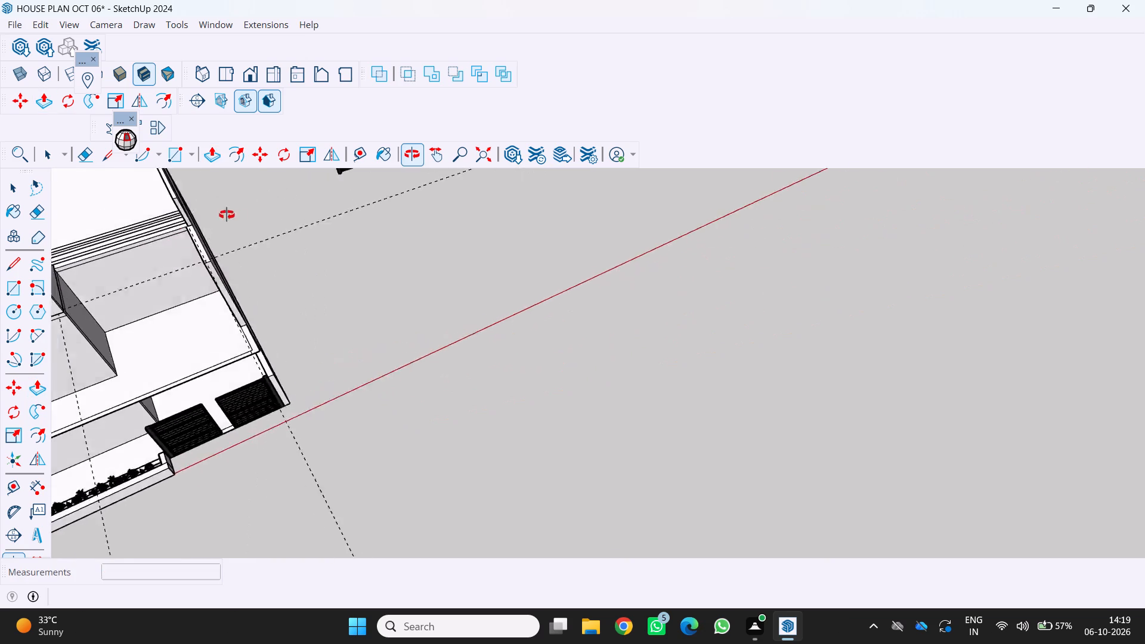
# Push/Pull the top face of the front parapet wall down 6".
pyautogui.moveTo(227, 215); pyautogui.dragTo(244, 215, button='middle')
pyautogui.scroll(-9, 244, 215)
pyautogui.middleClick(244, 215)
pyautogui.scroll(2, 134, 267)
pyautogui.moveTo(122, 264); pyautogui.dragTo(57, 277, button='middle')
pyautogui.scroll(4, 119, 254)
pyautogui.moveTo(92, 215); pyautogui.dragTo(164, 262, button='middle')
pyautogui.scroll(2, 148, 284)
pyautogui.moveTo(139, 293); pyautogui.dragTo(80, 296, button='middle')
pyautogui.scroll(5, 132, 253)
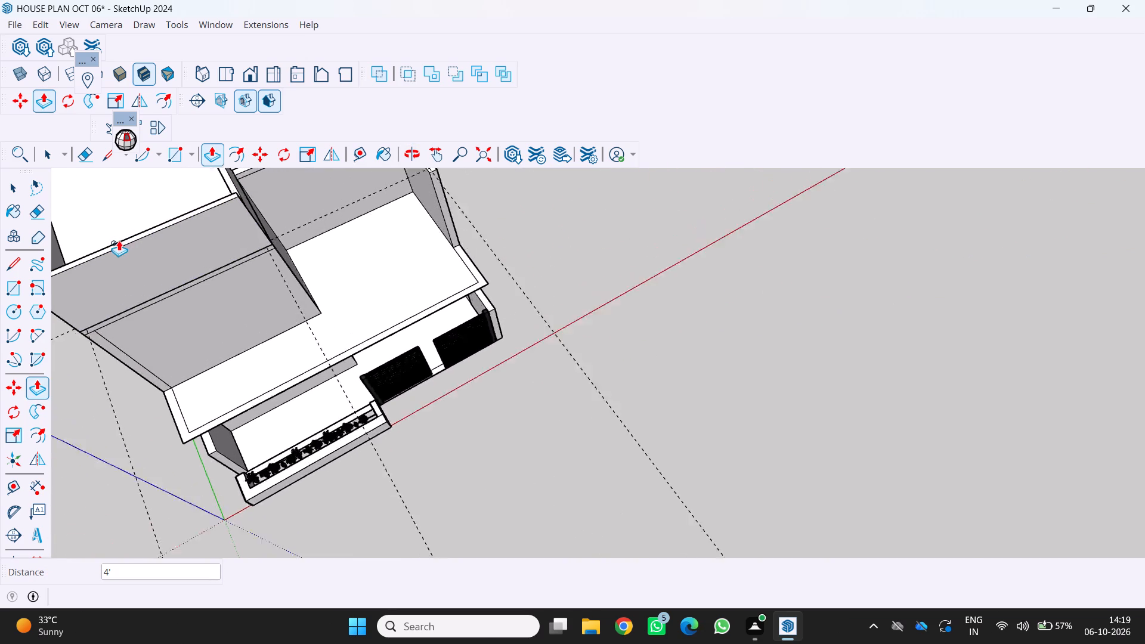
pyautogui.scroll(6, 119, 240)
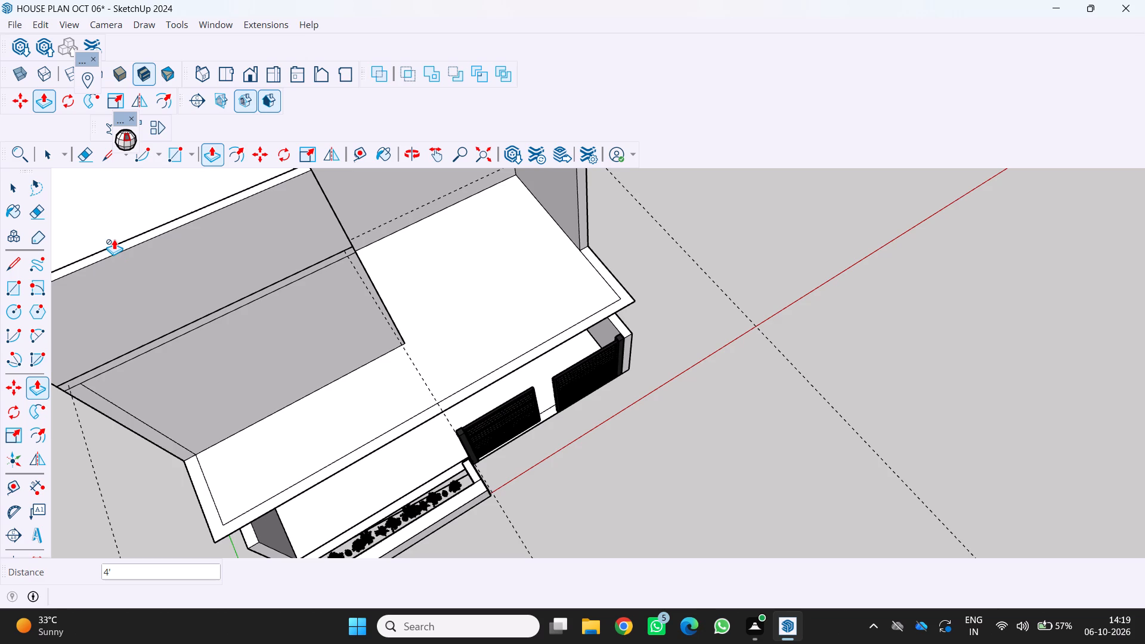
pyautogui.scroll(7, 119, 243)
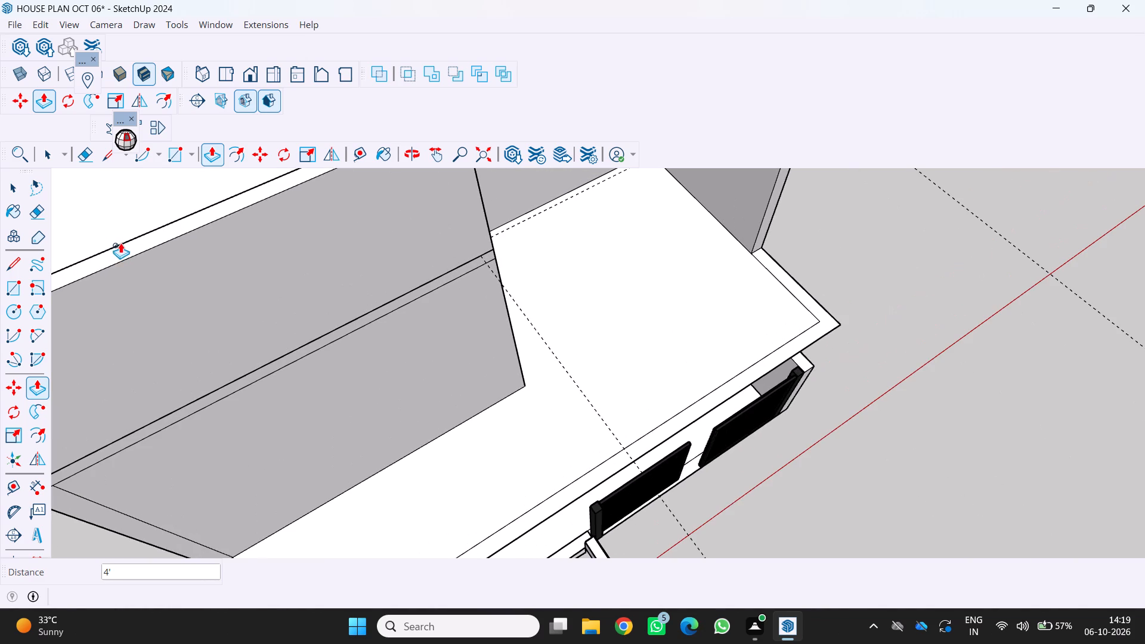
pyautogui.click(119, 249)
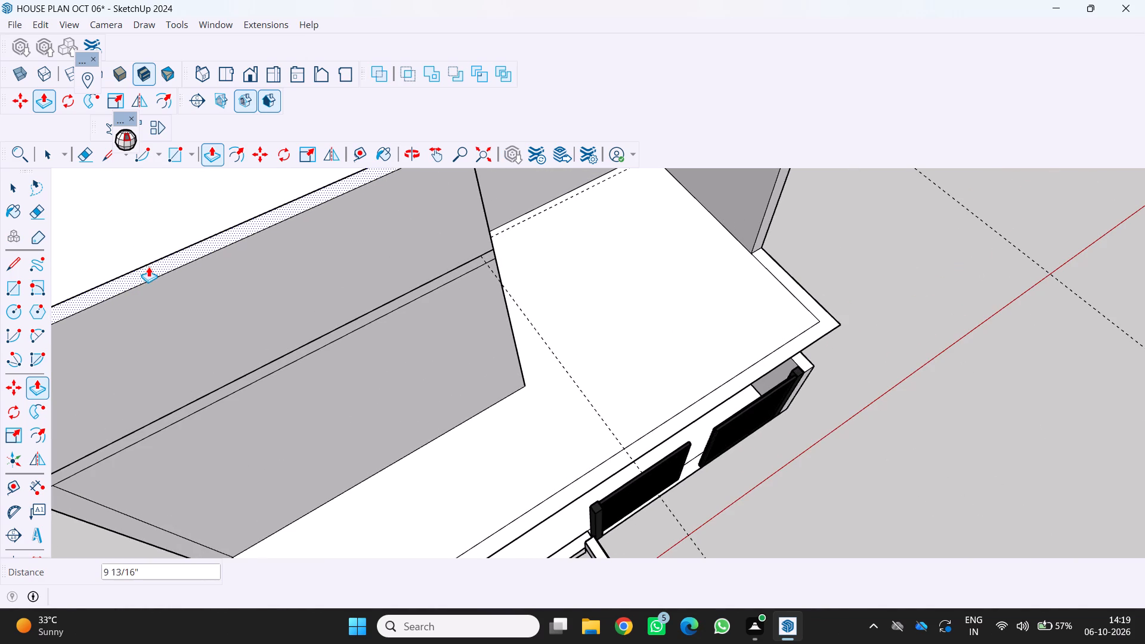
pyautogui.press('6')
pyautogui.press('Return')
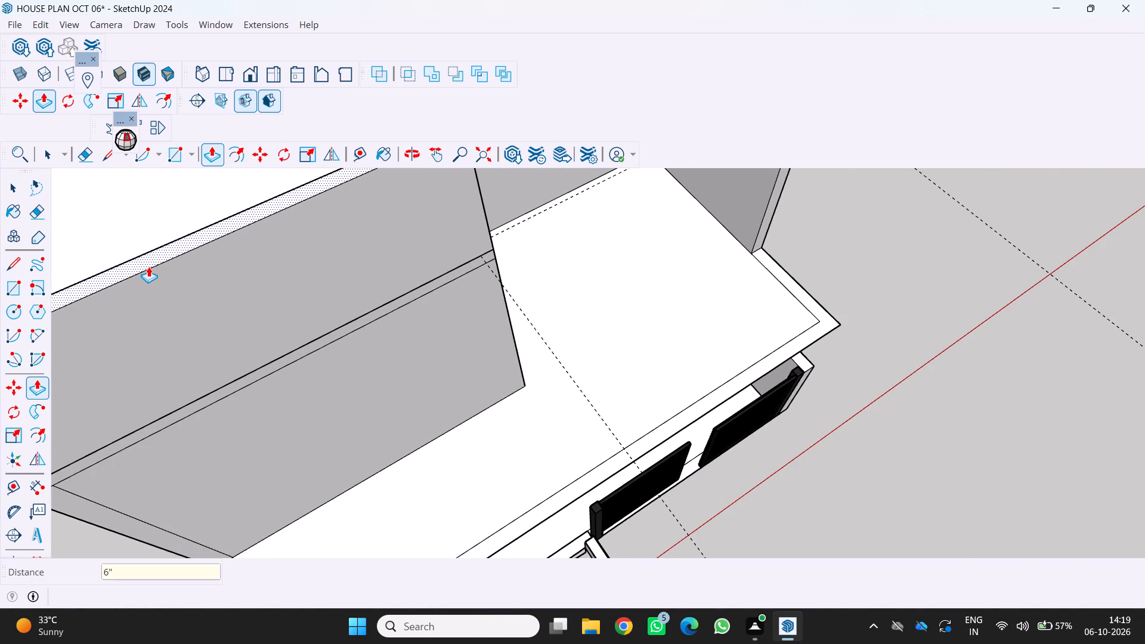
# Push/Pull the front parapet's top face down a further 1' 15/16", level with the adjoining side parapet.
pyautogui.scroll(-6, 163, 272)
pyautogui.moveTo(131, 294); pyautogui.dragTo(42, 310, button='middle')
pyautogui.scroll(-4, 42, 310)
pyautogui.scroll(3, 148, 274)
pyautogui.scroll(-3, 151, 272)
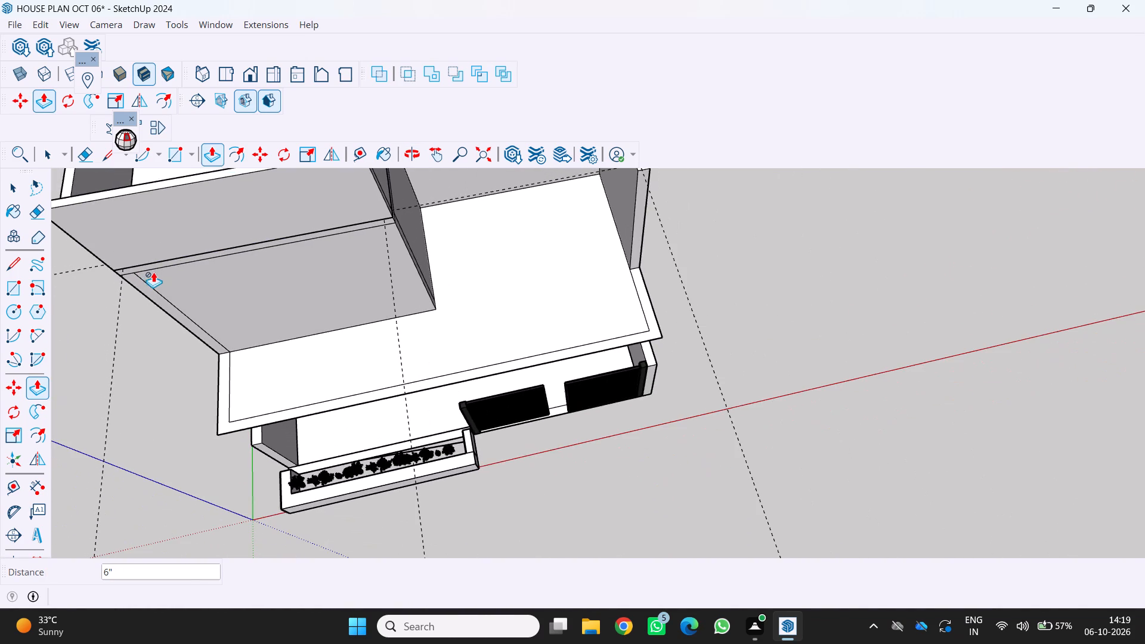
pyautogui.scroll(-1, 153, 272)
pyautogui.moveTo(117, 187); pyautogui.dragTo(143, 231)
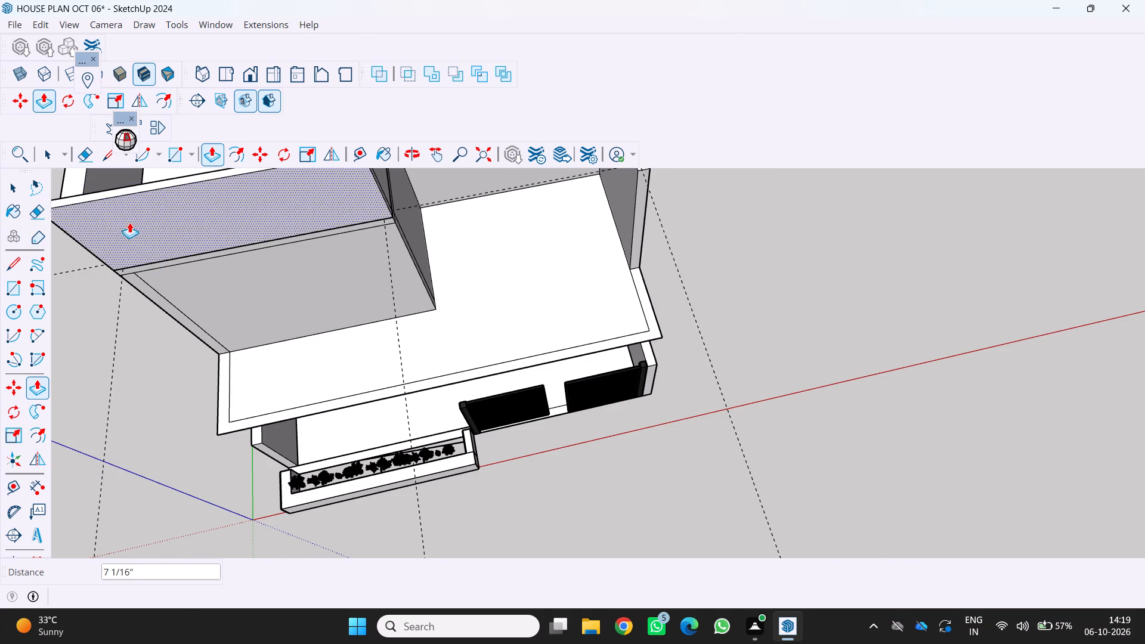
pyautogui.moveTo(110, 190); pyautogui.dragTo(193, 280)
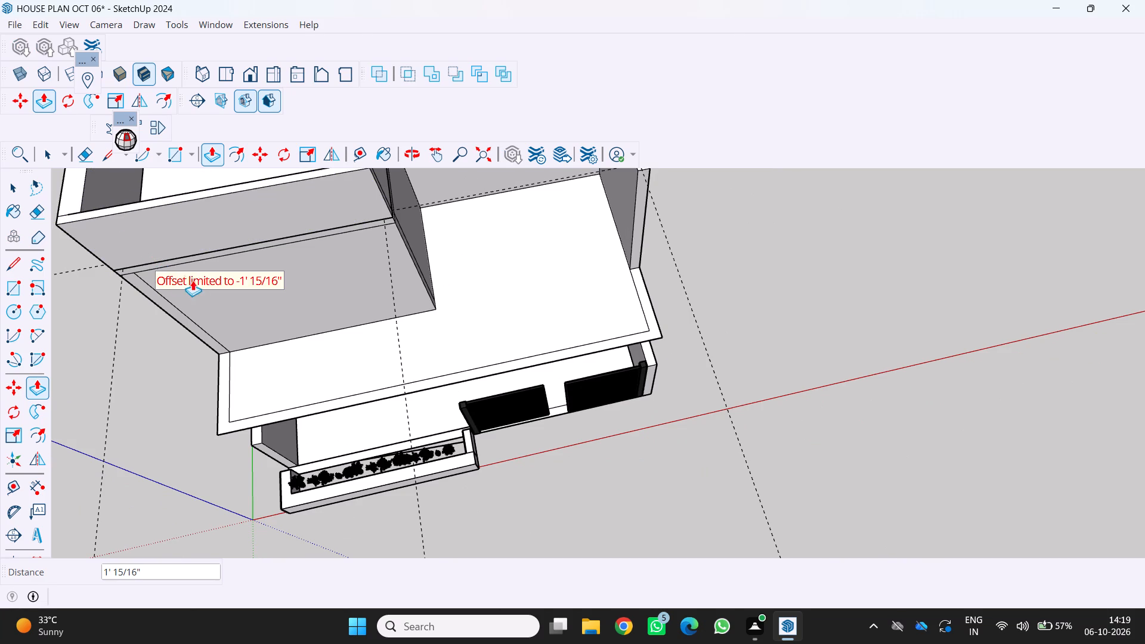
pyautogui.moveTo(193, 280); pyautogui.dragTo(194, 280)
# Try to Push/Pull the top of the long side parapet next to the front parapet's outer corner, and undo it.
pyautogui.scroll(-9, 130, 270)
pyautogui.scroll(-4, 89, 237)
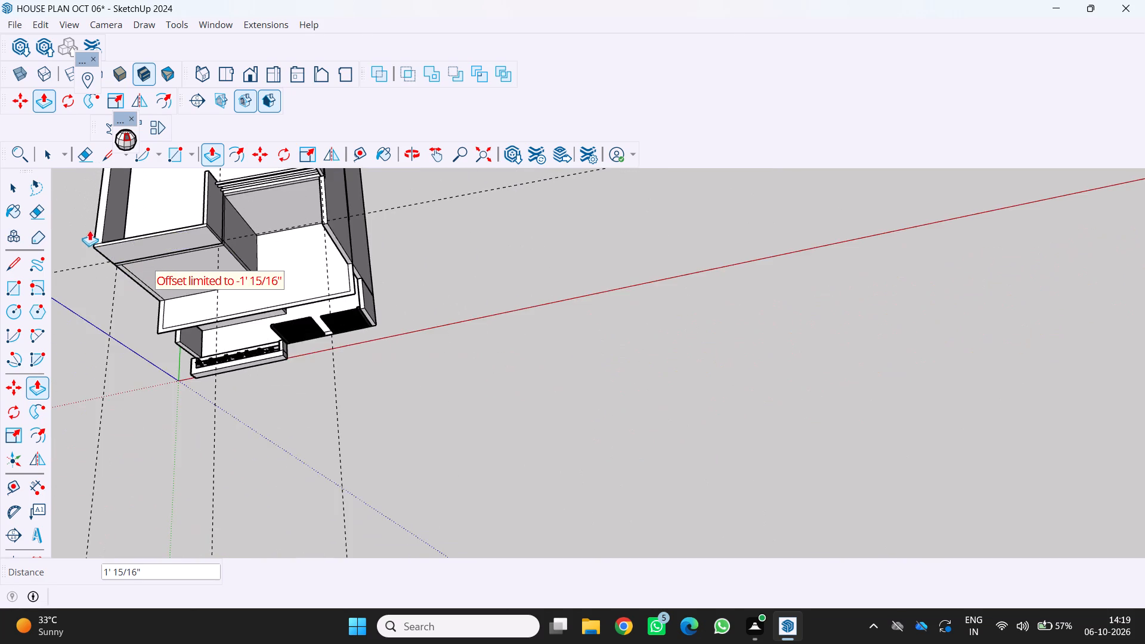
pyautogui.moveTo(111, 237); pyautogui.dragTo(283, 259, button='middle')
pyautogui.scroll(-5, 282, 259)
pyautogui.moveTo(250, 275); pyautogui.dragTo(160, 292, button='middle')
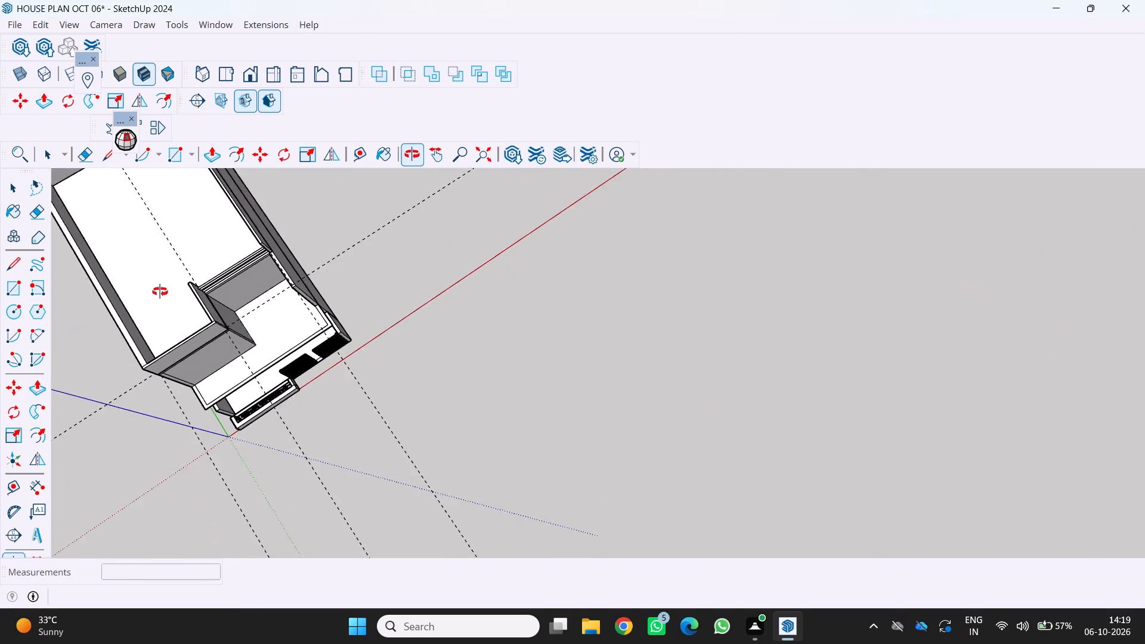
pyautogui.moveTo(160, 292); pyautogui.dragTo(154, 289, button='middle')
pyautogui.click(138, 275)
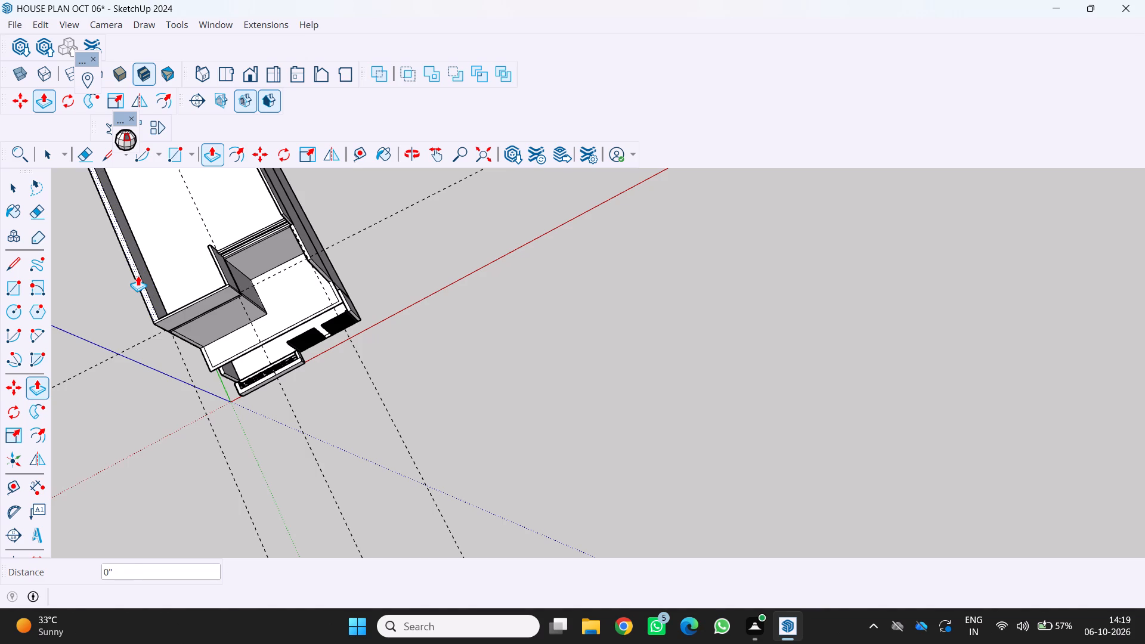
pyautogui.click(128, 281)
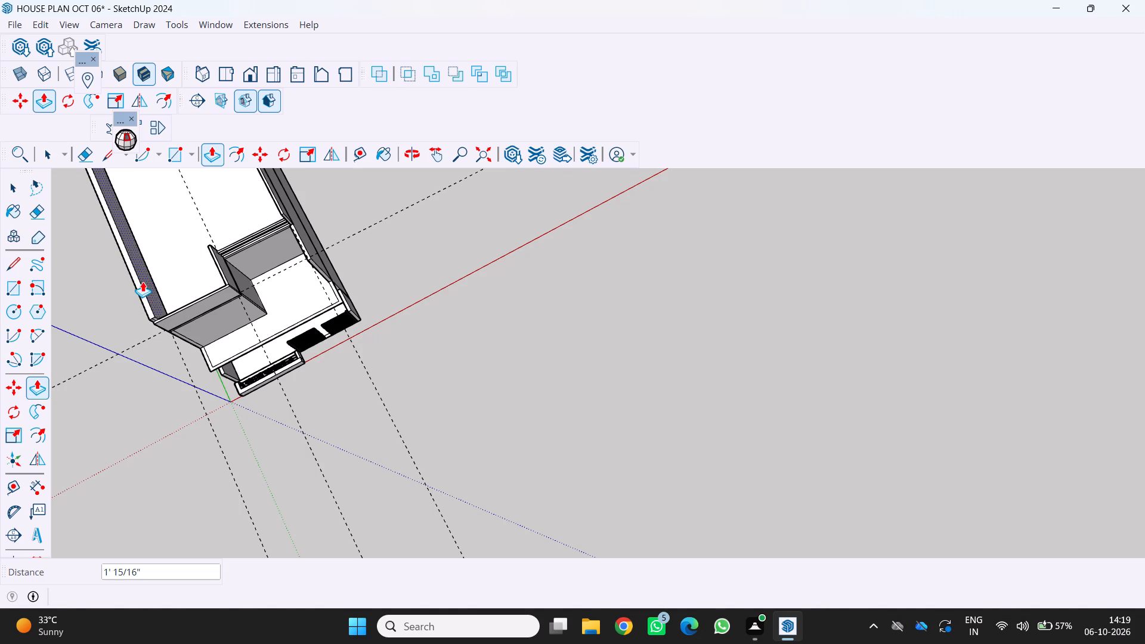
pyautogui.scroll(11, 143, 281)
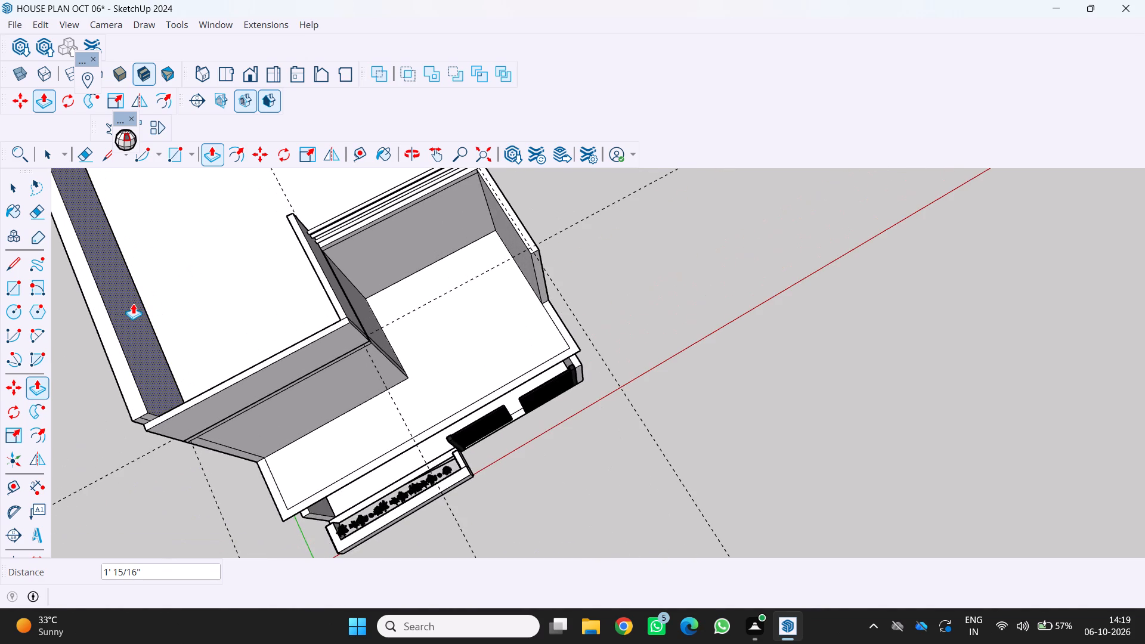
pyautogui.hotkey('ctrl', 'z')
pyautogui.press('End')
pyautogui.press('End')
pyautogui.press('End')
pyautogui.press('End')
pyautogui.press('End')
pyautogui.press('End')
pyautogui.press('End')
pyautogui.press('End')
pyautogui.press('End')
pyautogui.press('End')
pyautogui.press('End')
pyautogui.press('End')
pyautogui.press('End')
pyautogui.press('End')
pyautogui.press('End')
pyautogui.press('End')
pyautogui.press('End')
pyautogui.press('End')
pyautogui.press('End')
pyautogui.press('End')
# Examine the front elevation, the parapets around the front recess and the three horizontal bars spanning it.
pyautogui.scroll(-7, 130, 335)
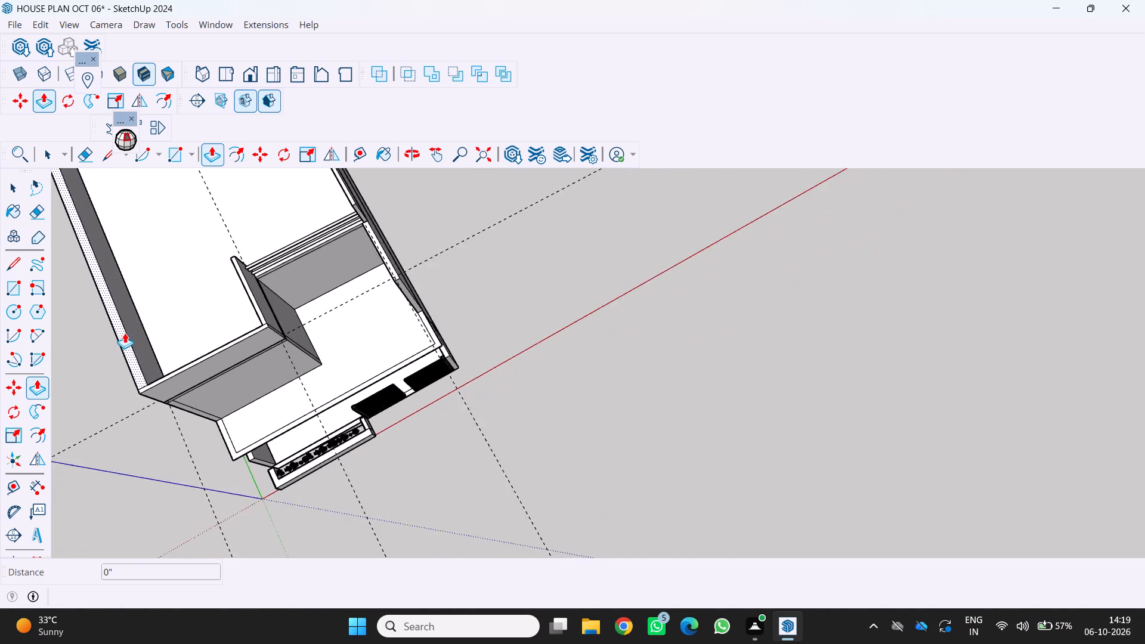
pyautogui.scroll(-4, 125, 333)
pyautogui.moveTo(287, 419); pyautogui.dragTo(173, 367, button='middle')
pyautogui.scroll(-5, 173, 367)
pyautogui.moveTo(173, 358); pyautogui.dragTo(156, 306, button='middle')
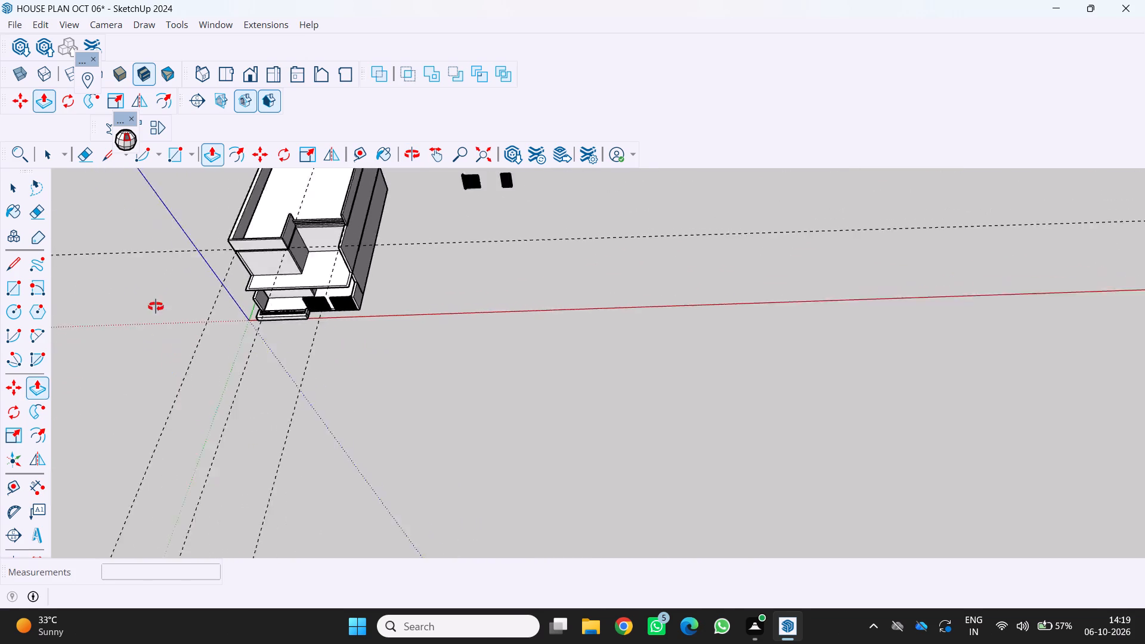
pyautogui.moveTo(156, 306); pyautogui.dragTo(166, 250, button='middle')
pyautogui.scroll(7, 162, 253)
pyautogui.moveTo(207, 309); pyautogui.dragTo(247, 218, button='middle')
pyautogui.scroll(1, 239, 237)
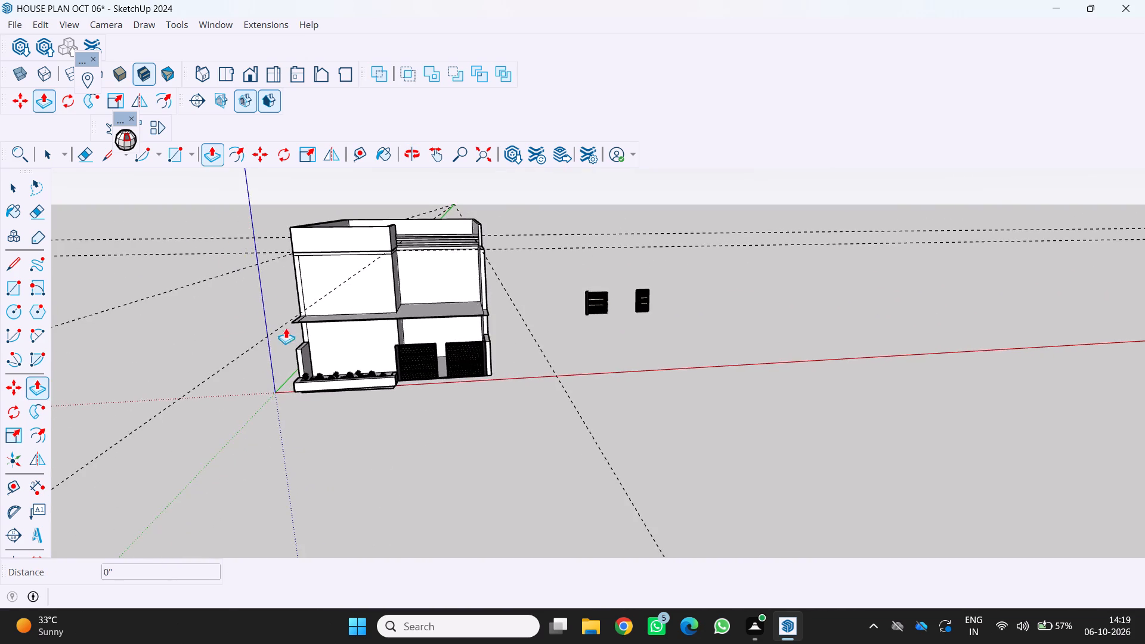
pyautogui.scroll(3, 291, 353)
pyautogui.scroll(1, 405, 293)
pyautogui.scroll(2, 460, 238)
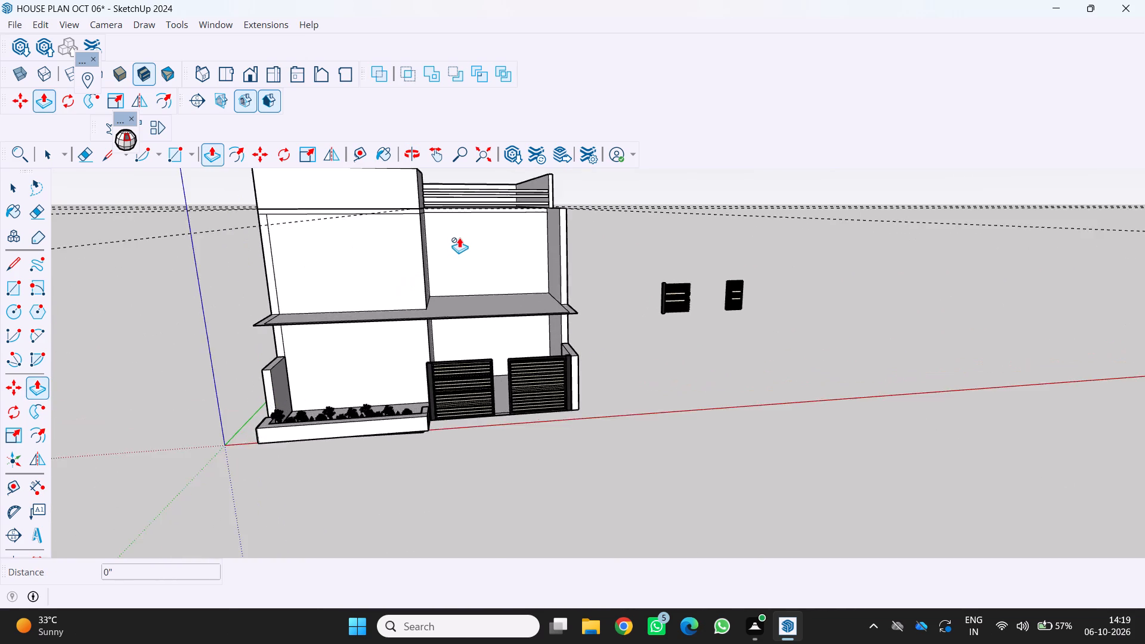
pyautogui.scroll(3, 459, 237)
pyautogui.moveTo(462, 246); pyautogui.dragTo(445, 323, button='middle')
pyautogui.scroll(-6, 445, 321)
pyautogui.middleClick(445, 323)
pyautogui.scroll(5, 434, 247)
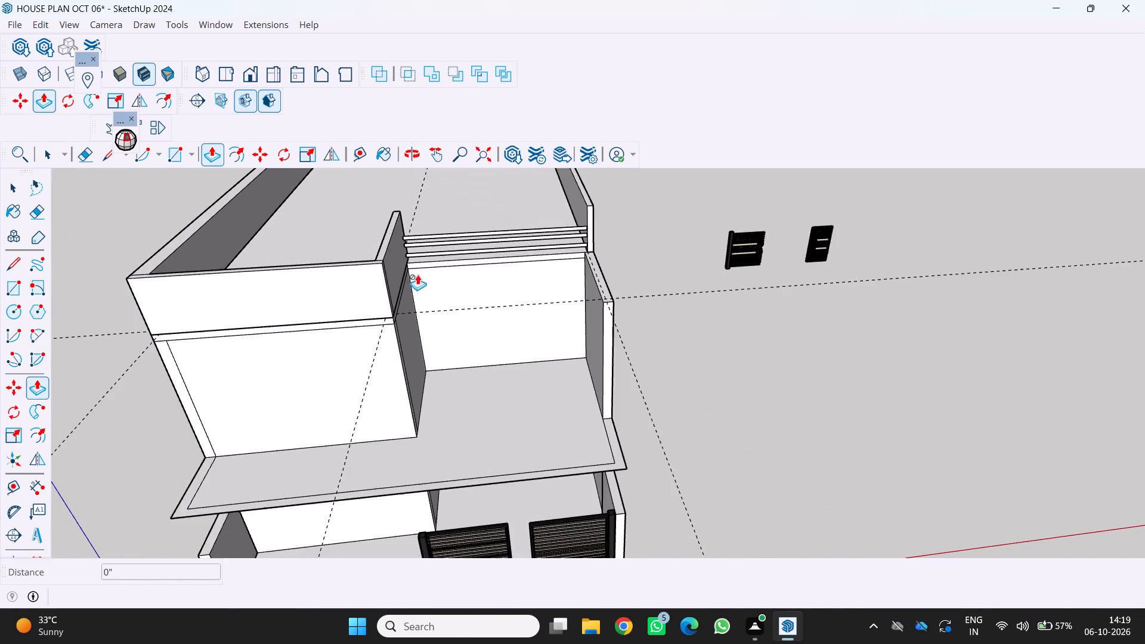
pyautogui.scroll(3, 413, 267)
pyautogui.moveTo(411, 261); pyautogui.dragTo(390, 181, button='middle')
pyautogui.scroll(1, 410, 261)
pyautogui.scroll(1, 390, 181)
pyautogui.scroll(2, 423, 254)
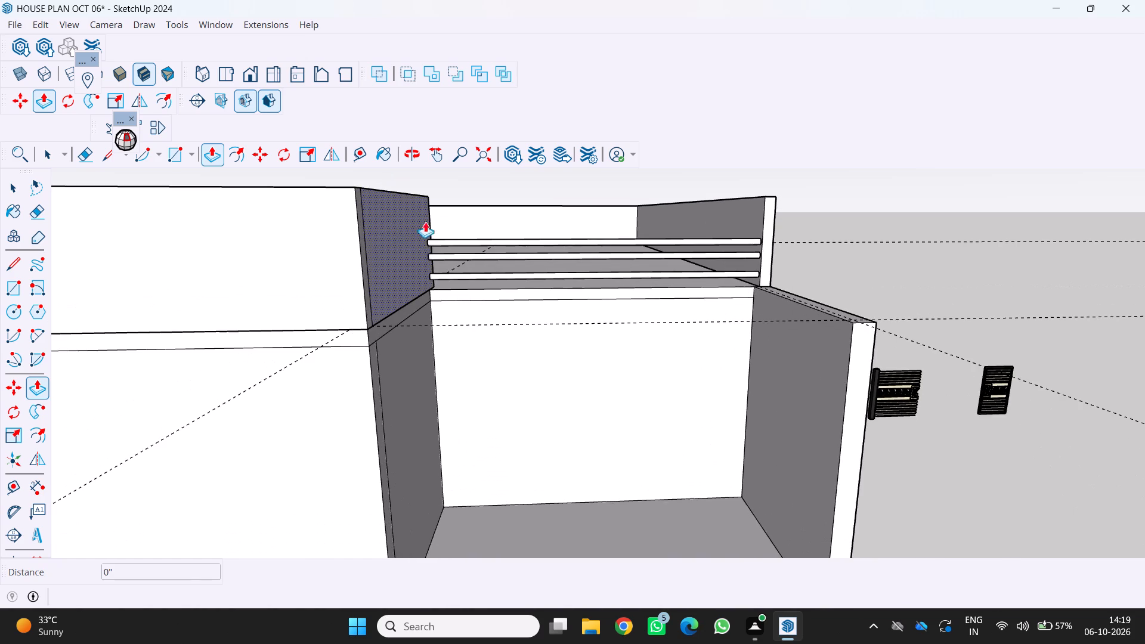
pyautogui.scroll(3, 457, 216)
pyautogui.scroll(-10, 447, 381)
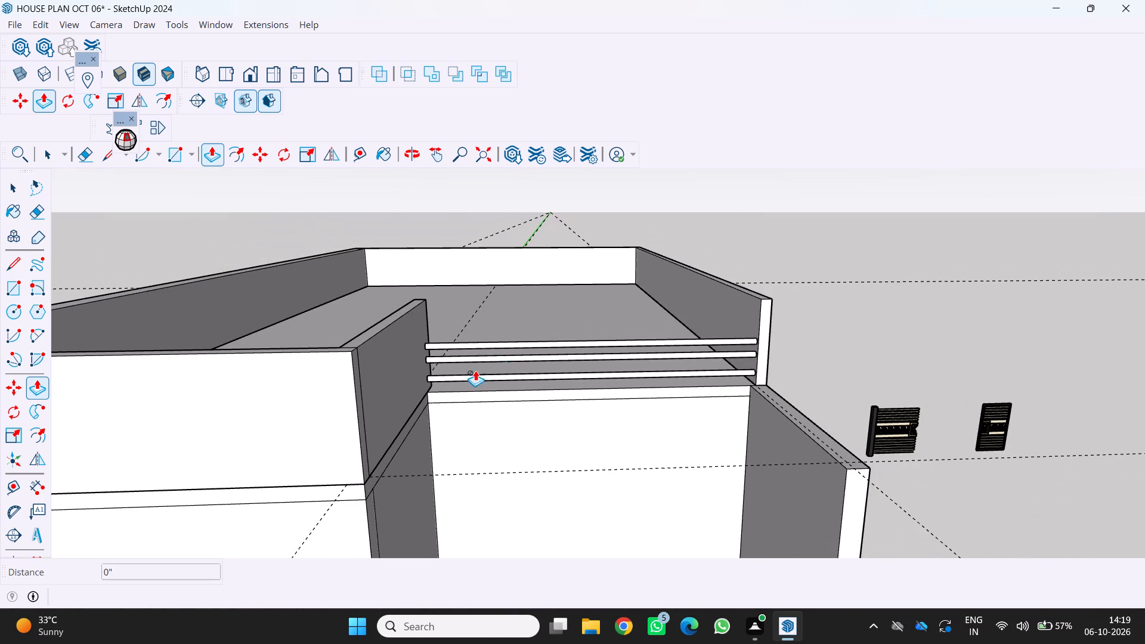
pyautogui.press('Escape')
# Draw a circle with a 1" radius on the side parapet's inner face, near its front end and above the three horizontal bars.
pyautogui.scroll(1, 563, 376)
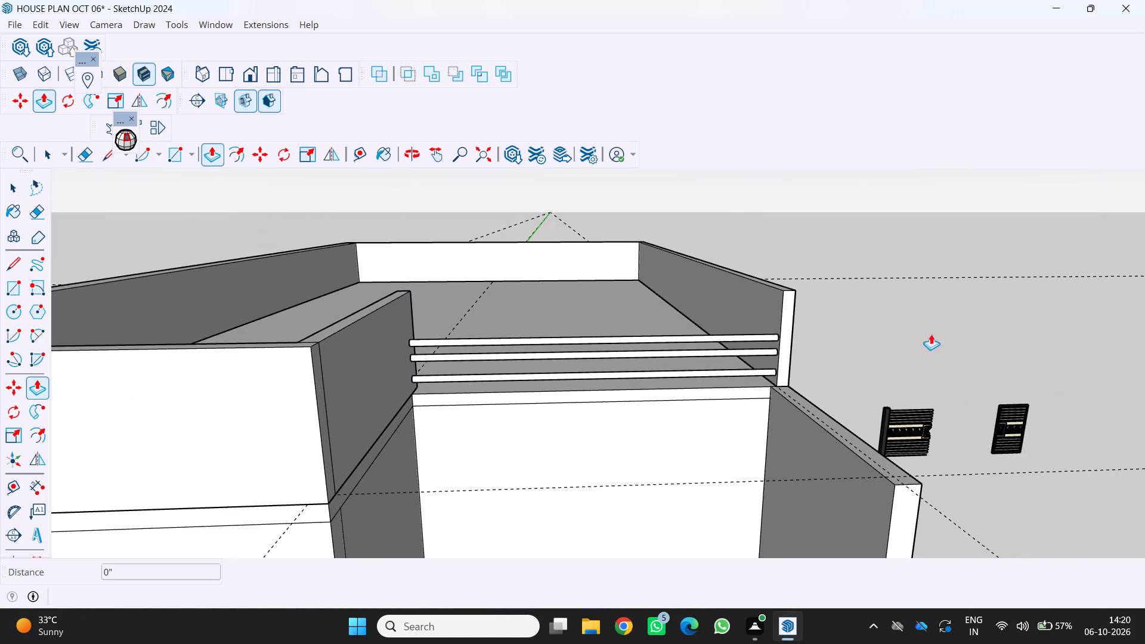
pyautogui.press('r')
pyautogui.scroll(2, 803, 373)
pyautogui.moveTo(761, 309); pyautogui.dragTo(819, 305, button='middle')
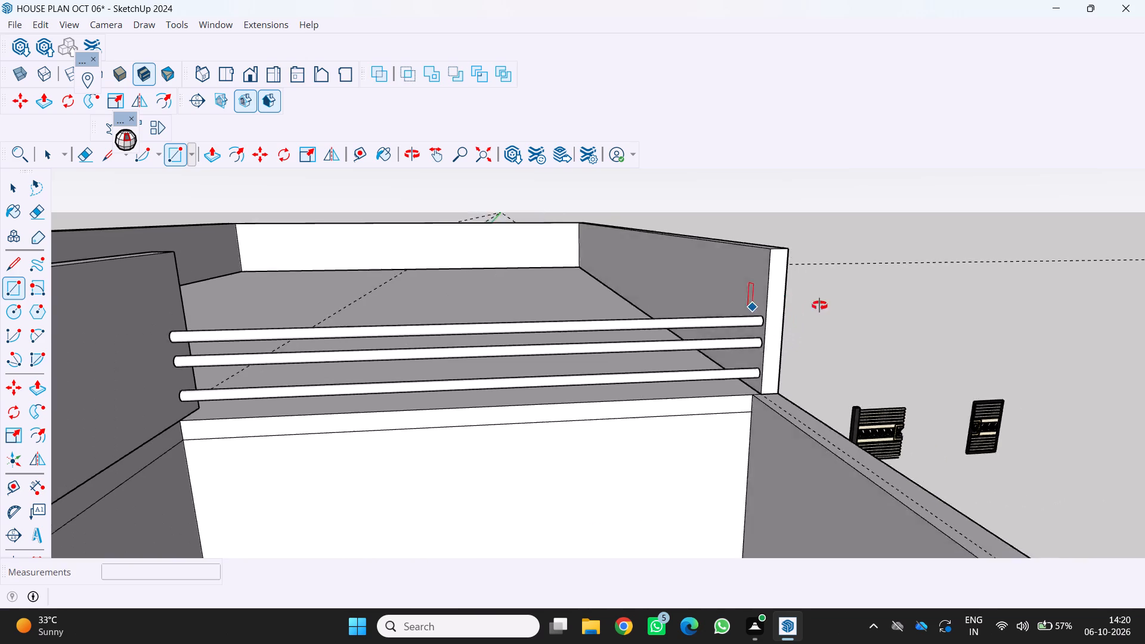
pyautogui.moveTo(819, 305); pyautogui.dragTo(887, 308, button='middle')
pyautogui.scroll(1, 887, 308)
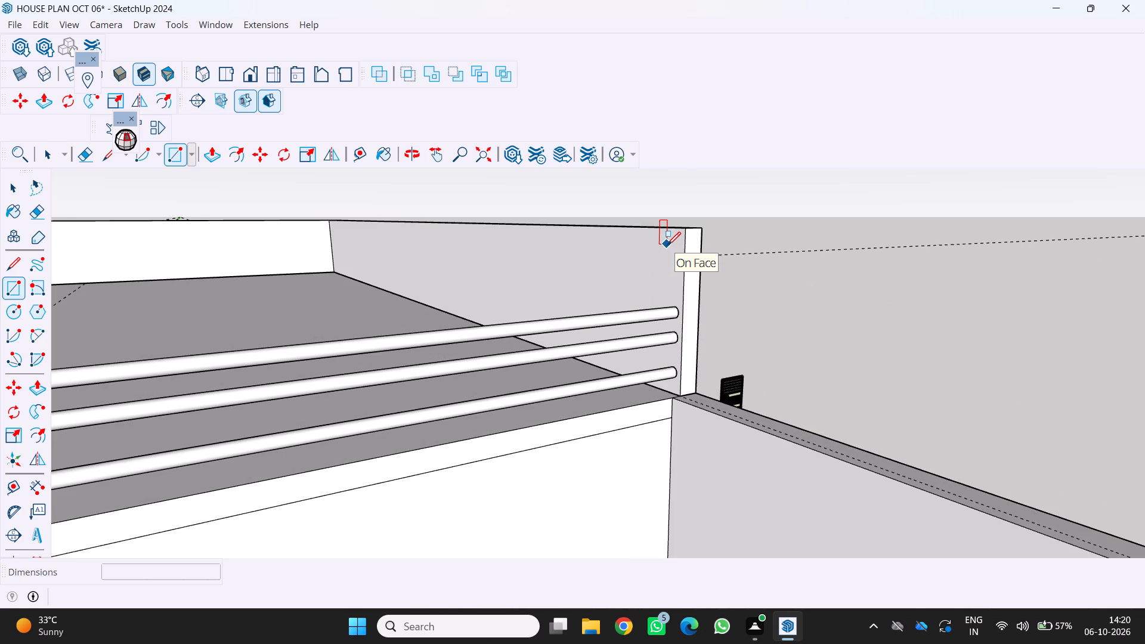
pyautogui.press('c')
pyautogui.press('End')
pyautogui.press('End')
pyautogui.press('End')
pyautogui.press('End')
pyautogui.press('End')
pyautogui.press('End')
pyautogui.press('End')
pyautogui.press('End')
pyautogui.press('End')
pyautogui.press('End')
pyautogui.press('End')
pyautogui.press('End')
pyautogui.press('End')
pyautogui.press('End')
pyautogui.press('End')
pyautogui.press('End')
pyautogui.press('End')
pyautogui.press('End')
pyautogui.press('End')
pyautogui.press('End')
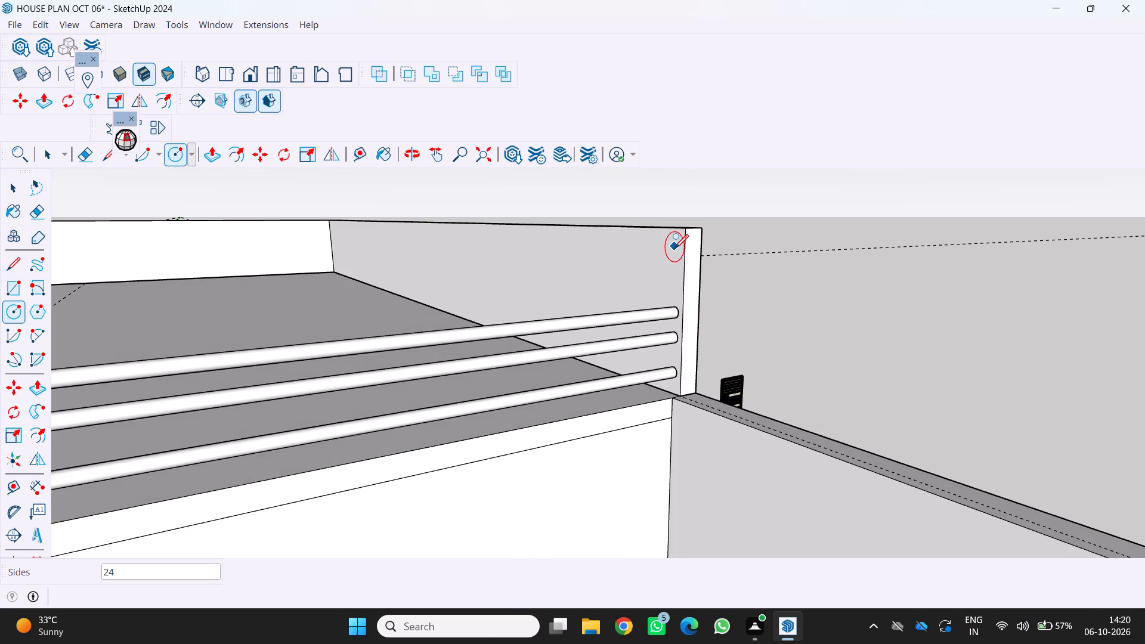
pyautogui.click(673, 249)
pyautogui.press('1')
pyautogui.press('Return')
# Push/Pull the circle 14' 11 1/4" across the recess to the opposite parapet to form a fourth horizontal bar.
pyautogui.scroll(2, 676, 254)
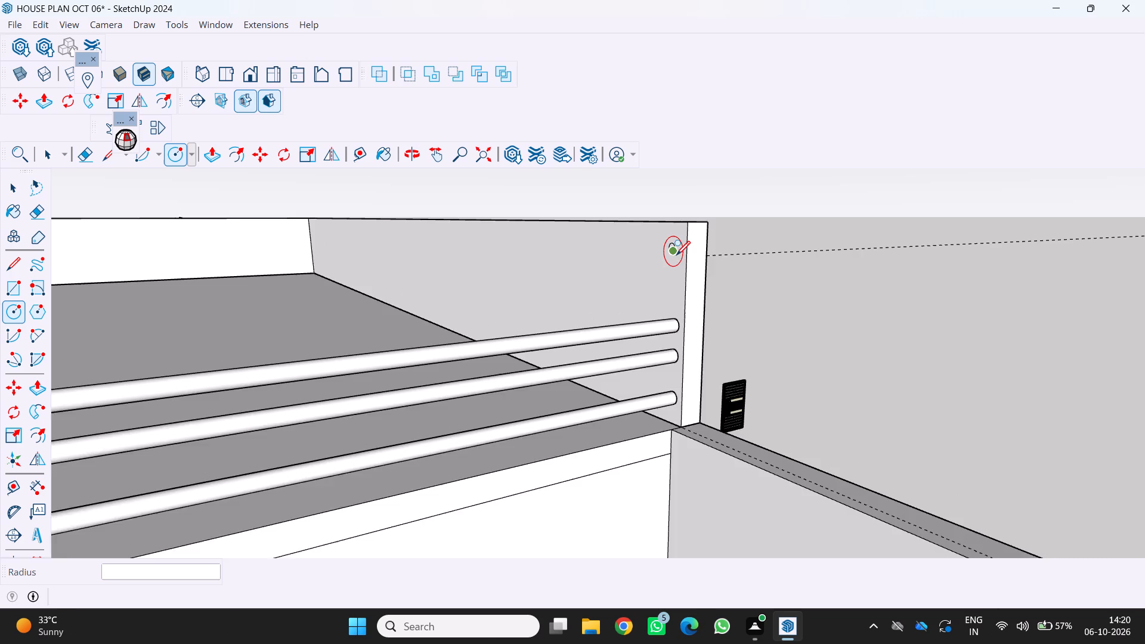
pyautogui.scroll(6, 676, 254)
pyautogui.press('p')
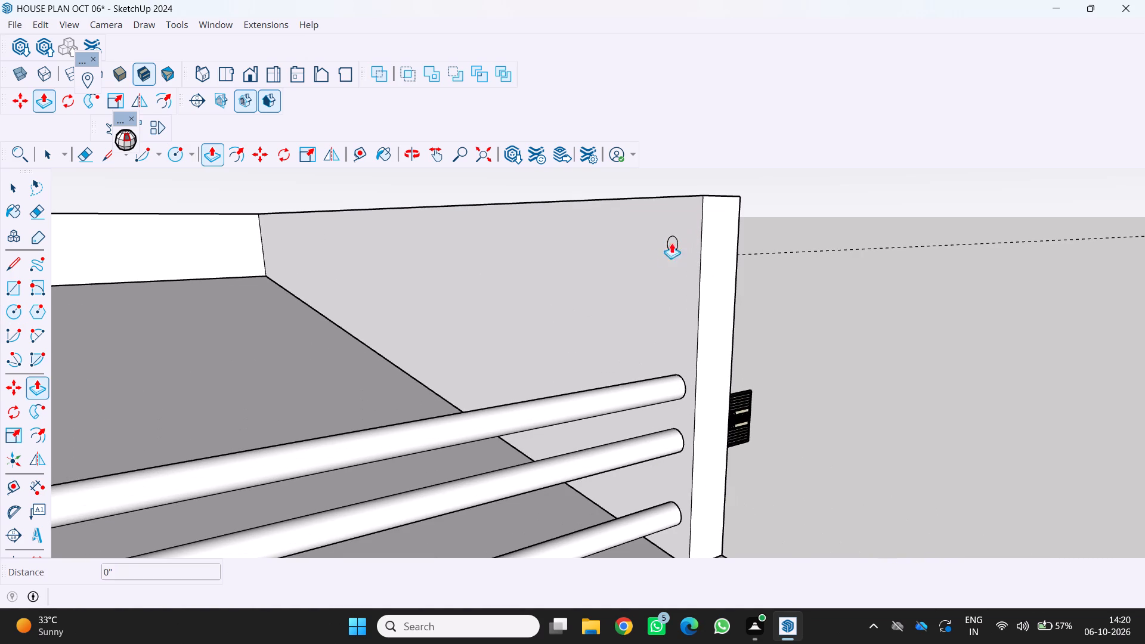
pyautogui.scroll(8, 676, 234)
pyautogui.click(669, 243)
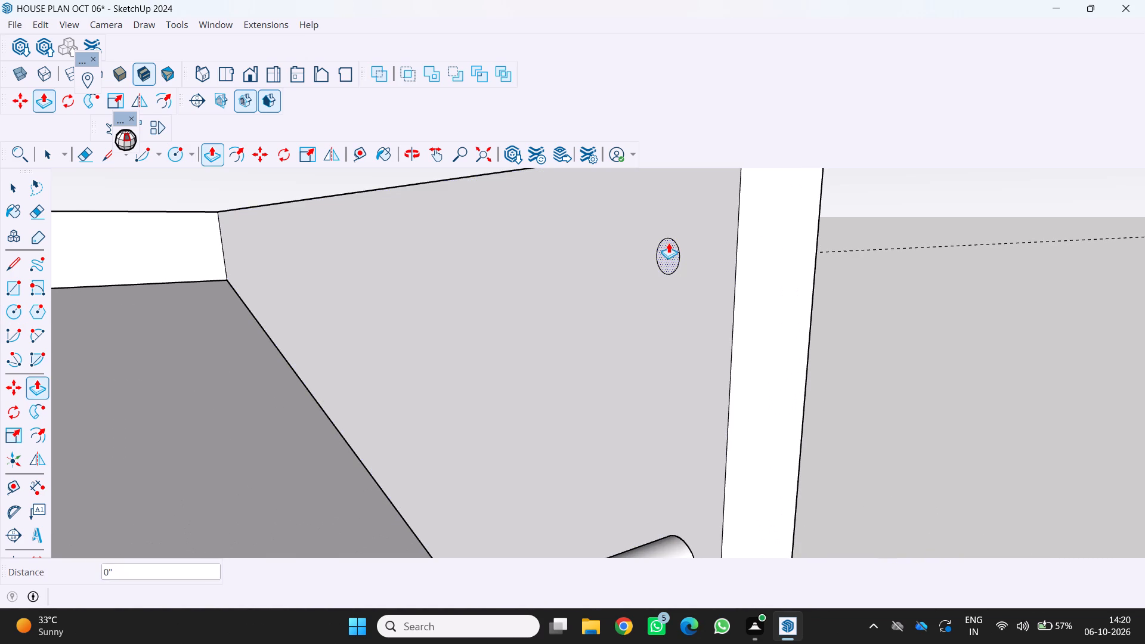
pyautogui.scroll(-4, 652, 255)
pyautogui.scroll(-6, 583, 265)
pyautogui.scroll(-11, 463, 362)
pyautogui.scroll(-3, 360, 462)
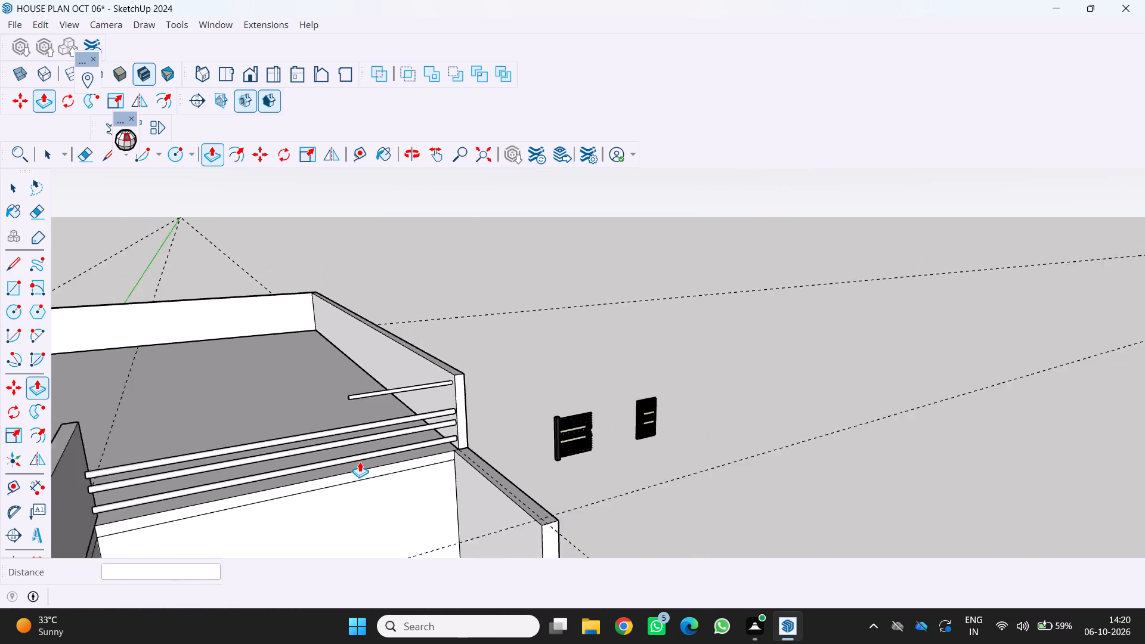
pyautogui.scroll(-3, 360, 462)
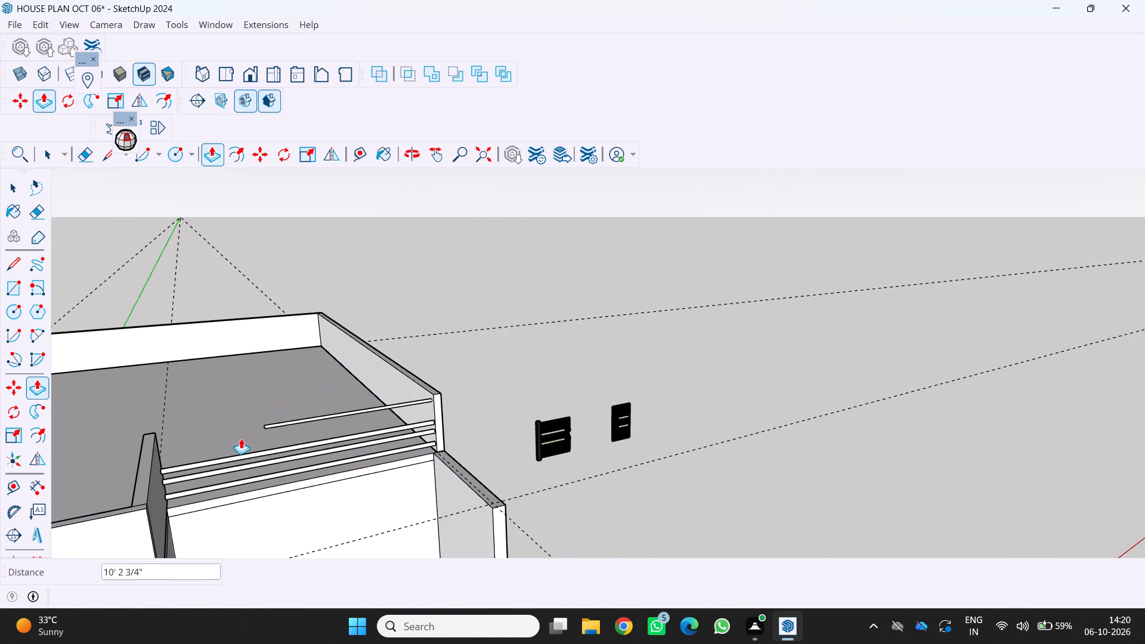
pyautogui.scroll(7, 233, 439)
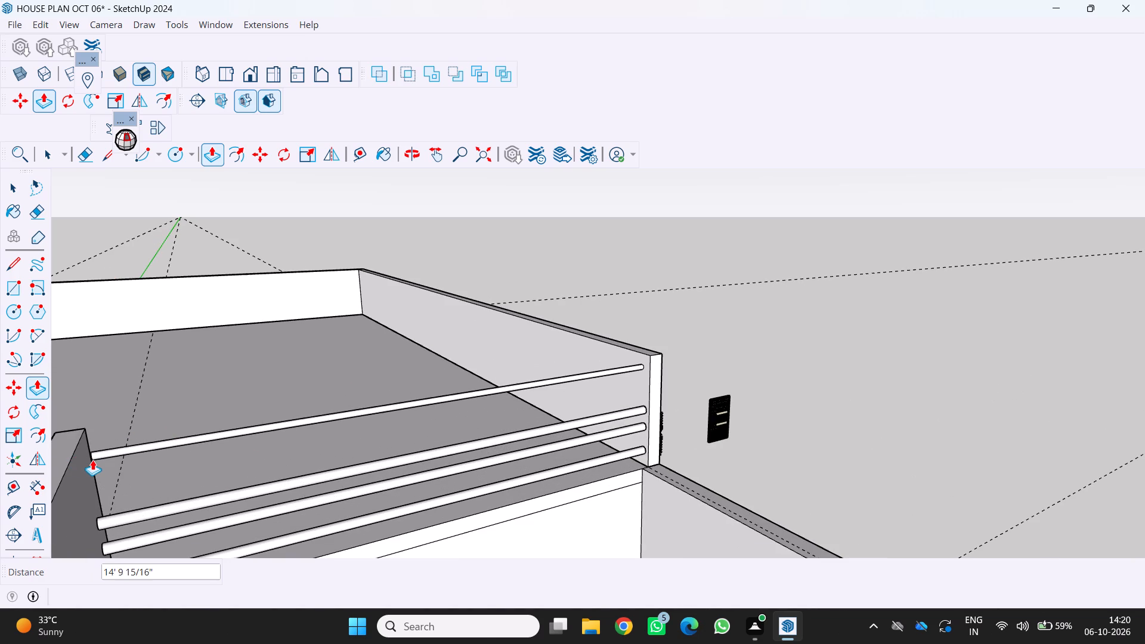
pyautogui.click(84, 457)
# Examine the new top bar and the bars below it where they meet the side parapet.
pyautogui.scroll(-5, 142, 463)
pyautogui.scroll(-3, 253, 440)
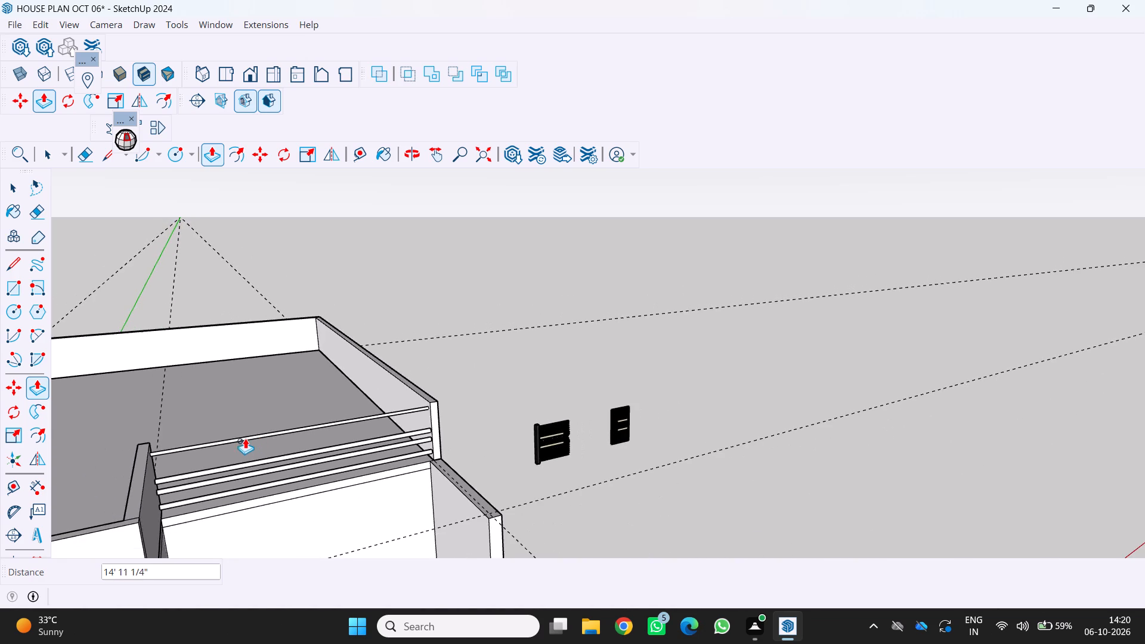
pyautogui.moveTo(187, 450); pyautogui.dragTo(206, 462, button='middle')
pyautogui.scroll(-1, 206, 460)
pyautogui.scroll(4, 373, 440)
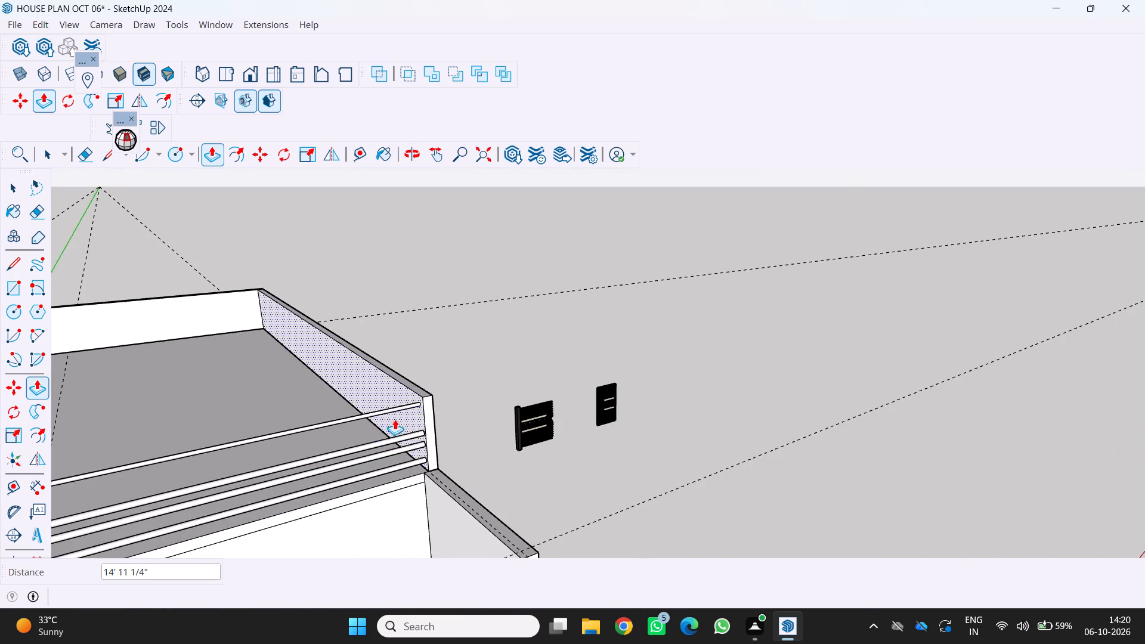
pyautogui.scroll(6, 395, 419)
pyautogui.scroll(1, 355, 445)
pyautogui.scroll(-6, 346, 441)
pyautogui.scroll(-3, 256, 518)
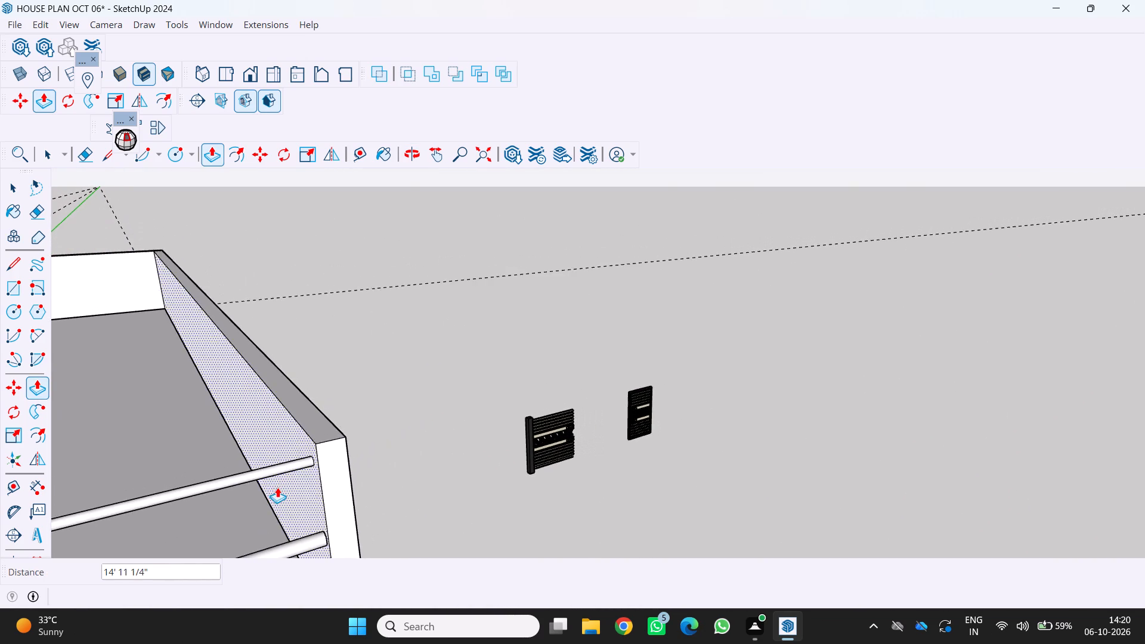
# Draw a circle with a 1" radius on the side parapet's inner face, between the top bar and the three bars below it.
pyautogui.scroll(-1, 277, 487)
pyautogui.moveTo(277, 487); pyautogui.dragTo(212, 384, button='middle')
pyautogui.scroll(3, 268, 436)
pyautogui.scroll(-8, 306, 479)
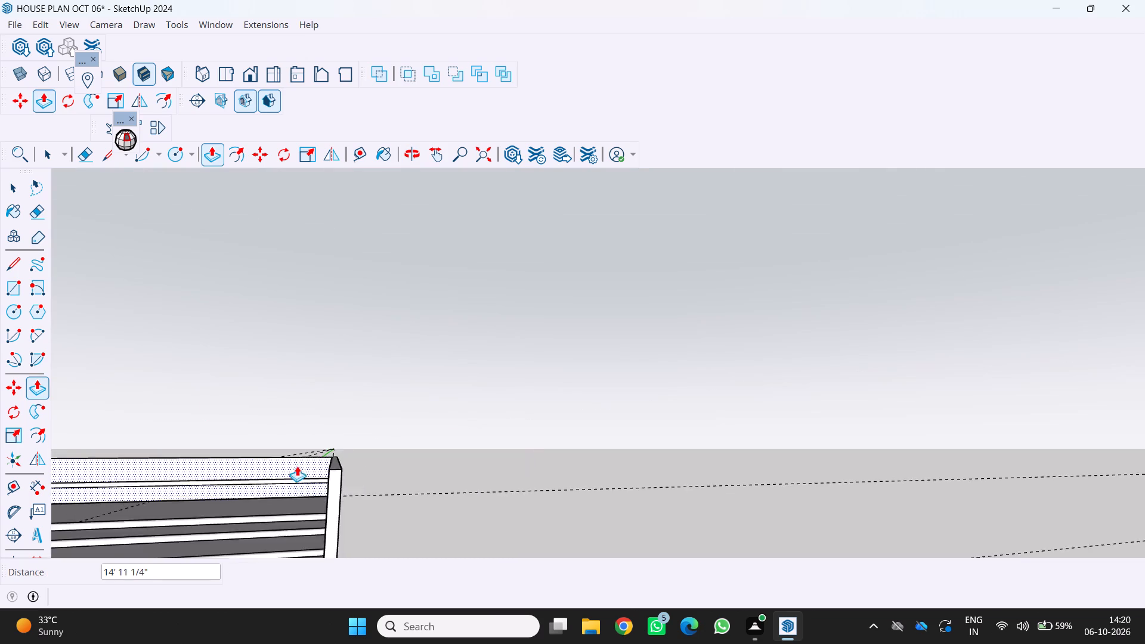
pyautogui.scroll(-2, 297, 466)
pyautogui.moveTo(256, 490); pyautogui.dragTo(212, 512, button='middle')
pyautogui.scroll(7, 213, 510)
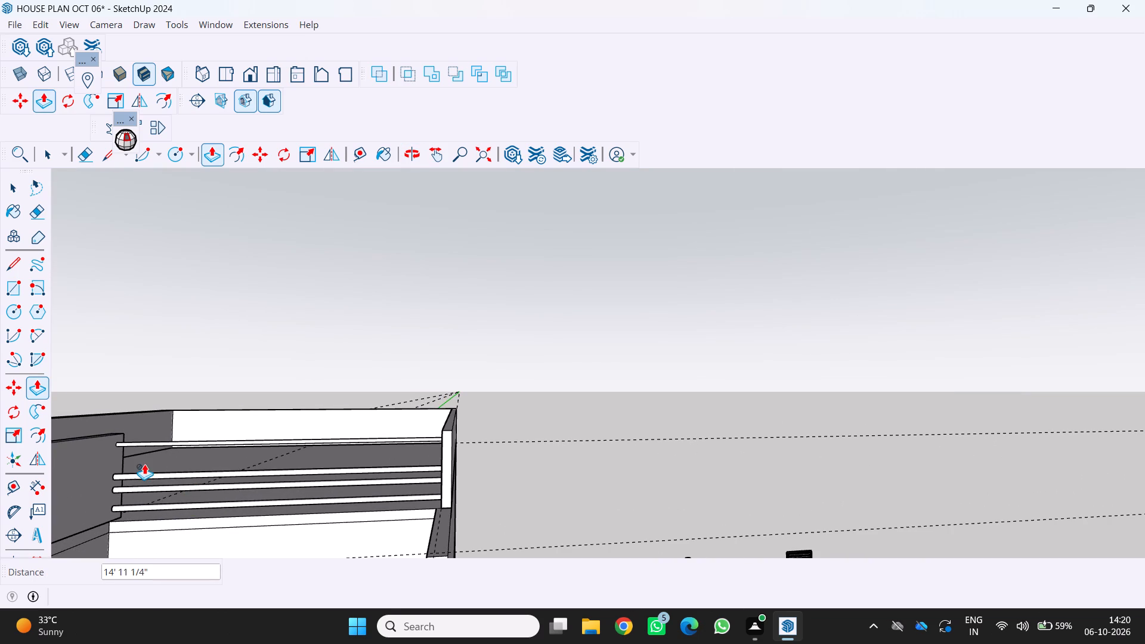
pyautogui.press('c')
pyautogui.press('End')
pyautogui.press('End')
pyautogui.press('End')
pyautogui.press('End')
pyautogui.press('End')
pyautogui.press('End')
pyautogui.press('End')
pyautogui.press('End')
pyautogui.press('End')
pyautogui.press('End')
pyautogui.press('End')
pyautogui.press('End')
pyautogui.press('End')
pyautogui.press('End')
pyautogui.press('End')
pyautogui.press('End')
pyautogui.press('End')
pyautogui.press('End')
pyautogui.press('End')
pyautogui.press('End')
pyautogui.scroll(6, 158, 467)
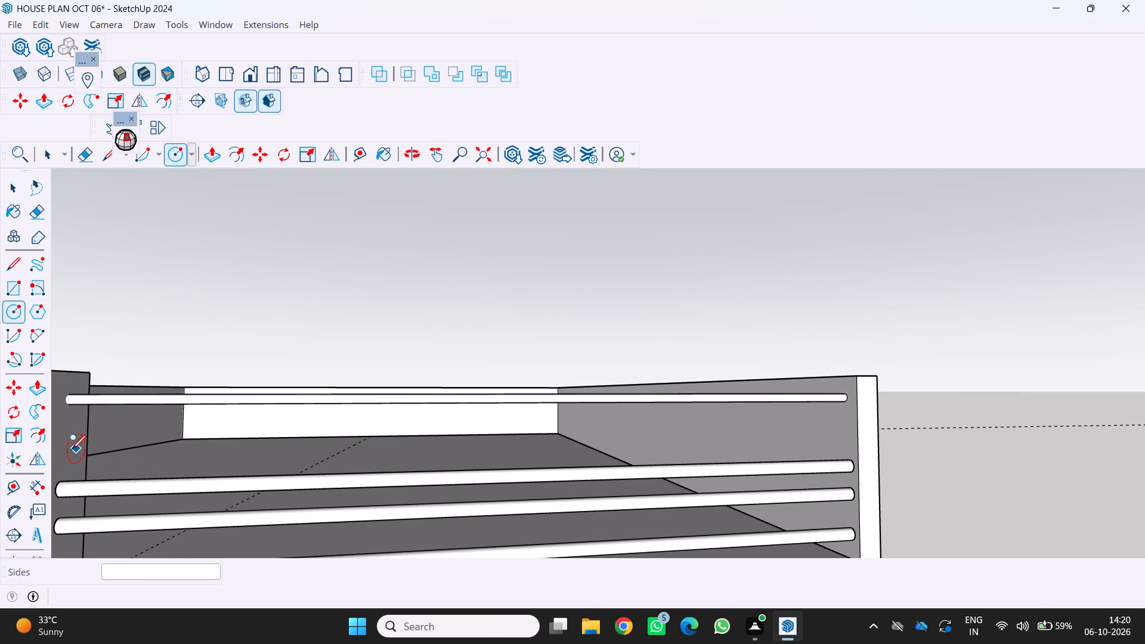
pyautogui.click(72, 448)
pyautogui.press('1')
pyautogui.press('Return')
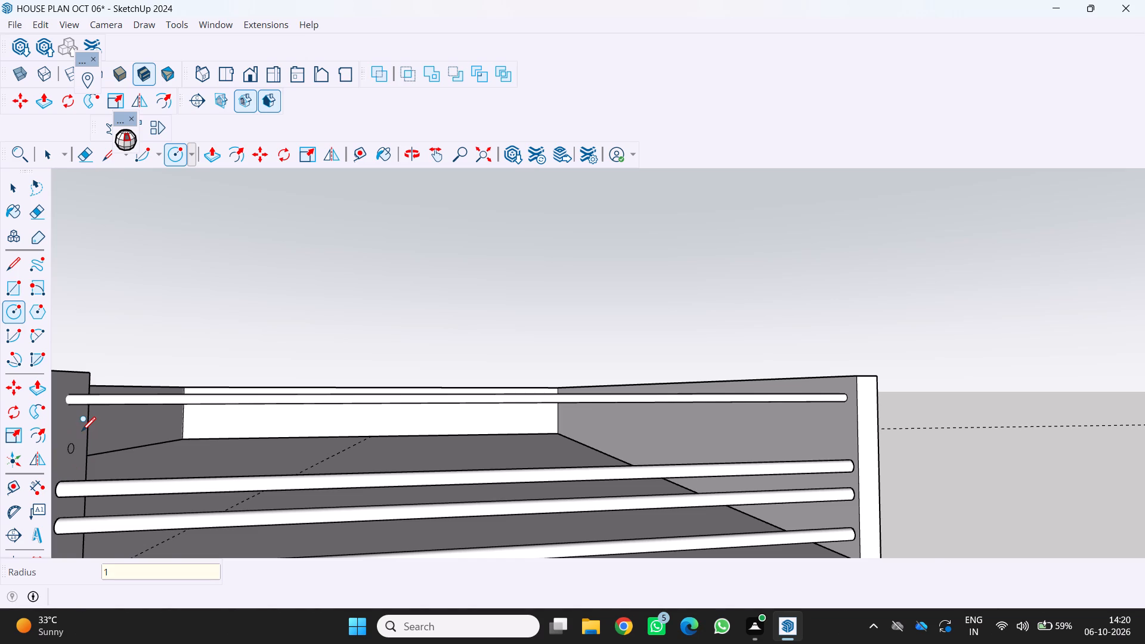
# Push/Pull the circle 14' 11" across the recess to the opposite parapet to form a fifth horizontal bar.
pyautogui.scroll(8, 80, 450)
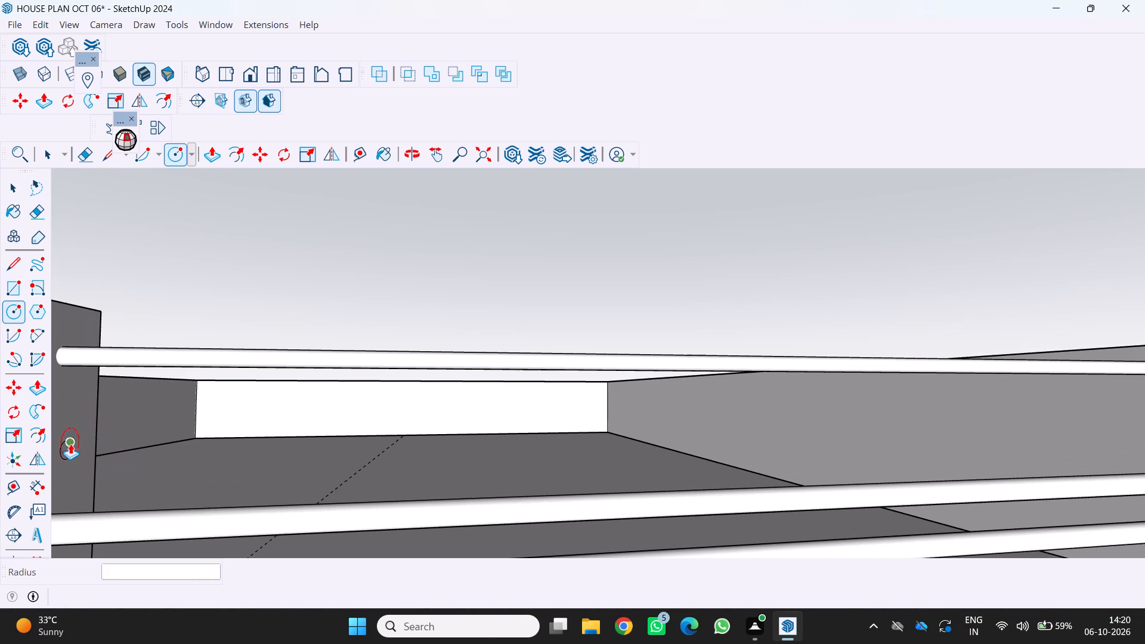
pyautogui.press('p')
pyautogui.scroll(4, 70, 444)
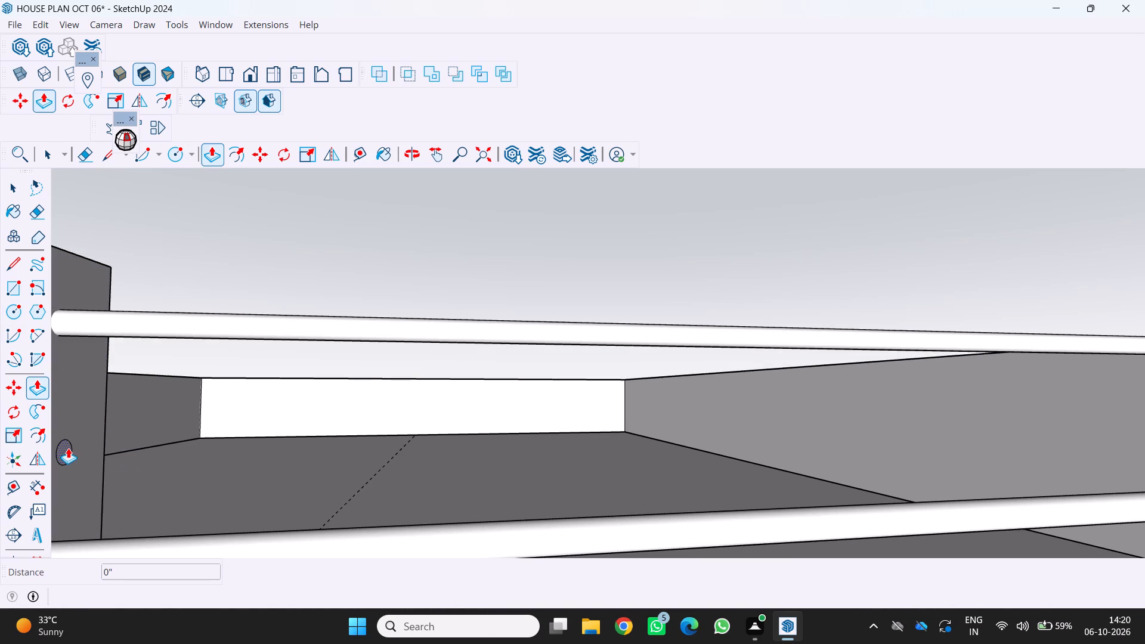
pyautogui.click(68, 448)
pyautogui.scroll(-11, 252, 505)
pyautogui.scroll(6, 592, 473)
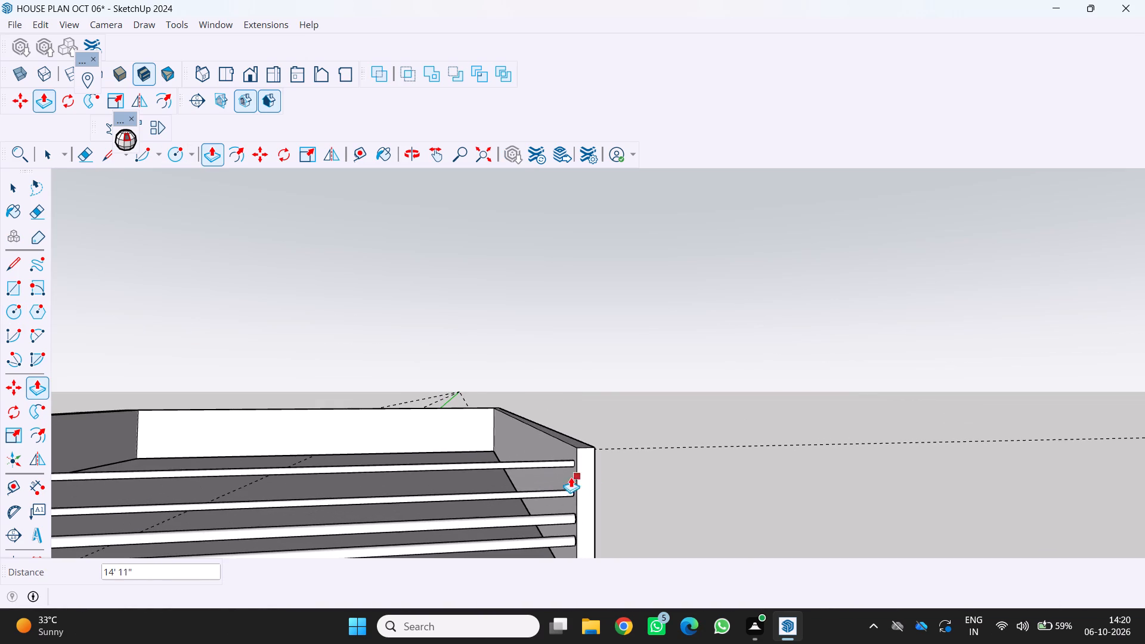
pyautogui.click(567, 486)
pyautogui.scroll(-5, 450, 521)
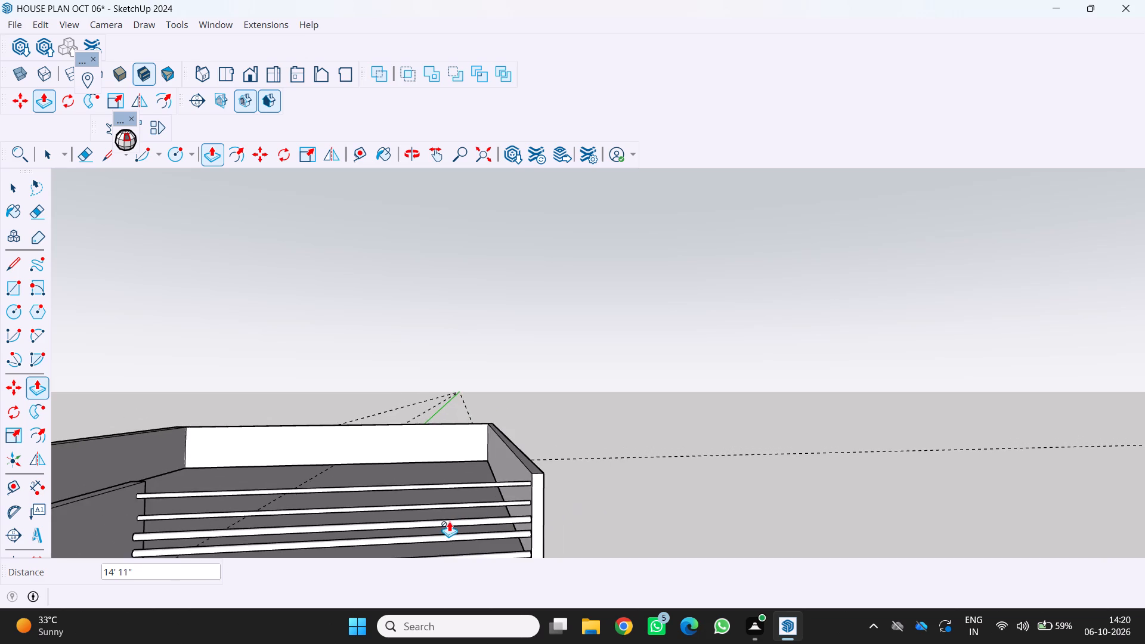
pyautogui.scroll(-4, 449, 521)
pyautogui.press('space')
# Examine the whole front elevation, including the roof railing bars, the gates and the planter at ground level.
pyautogui.press('End')
pyautogui.press('End')
pyautogui.press('End')
pyautogui.press('End')
pyautogui.press('End')
pyautogui.press('End')
pyautogui.press('End')
pyautogui.press('End')
pyautogui.press('End')
pyautogui.press('End')
pyautogui.press('End')
pyautogui.press('End')
pyautogui.press('End')
pyautogui.press('End')
pyautogui.press('End')
pyautogui.press('End')
pyautogui.press('End')
pyautogui.press('End')
pyautogui.press('End')
pyautogui.press('End')
pyautogui.scroll(-9, 441, 517)
pyautogui.moveTo(443, 511); pyautogui.dragTo(448, 451, button='middle')
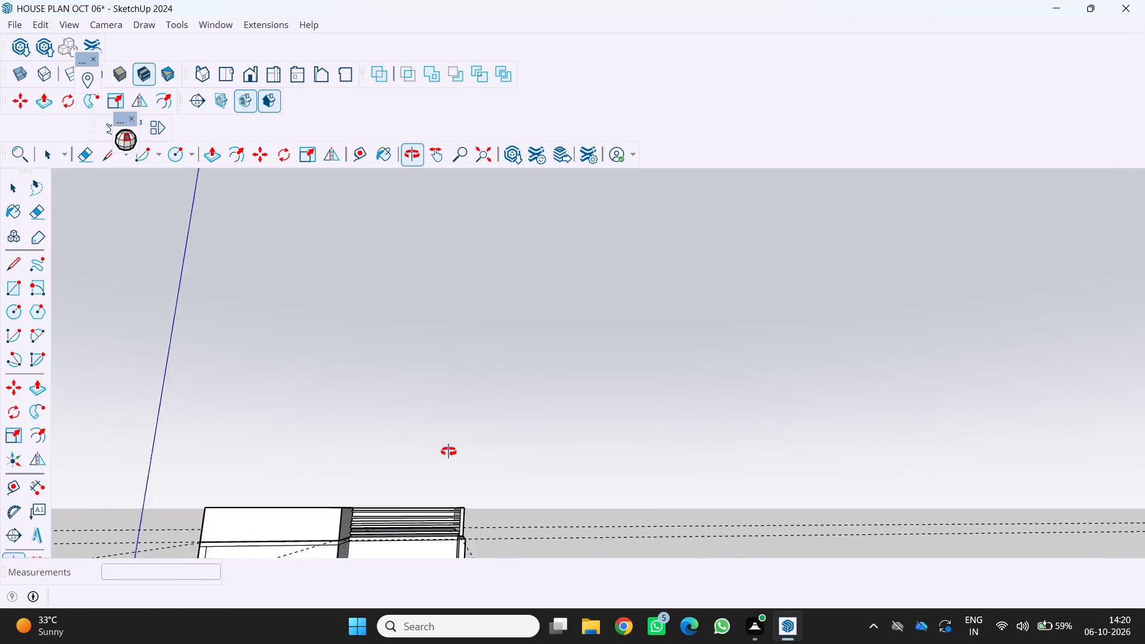
pyautogui.moveTo(448, 451); pyautogui.dragTo(448, 451, button='middle')
pyautogui.scroll(-17, 448, 456)
pyautogui.moveTo(411, 498); pyautogui.dragTo(438, 534, button='middle')
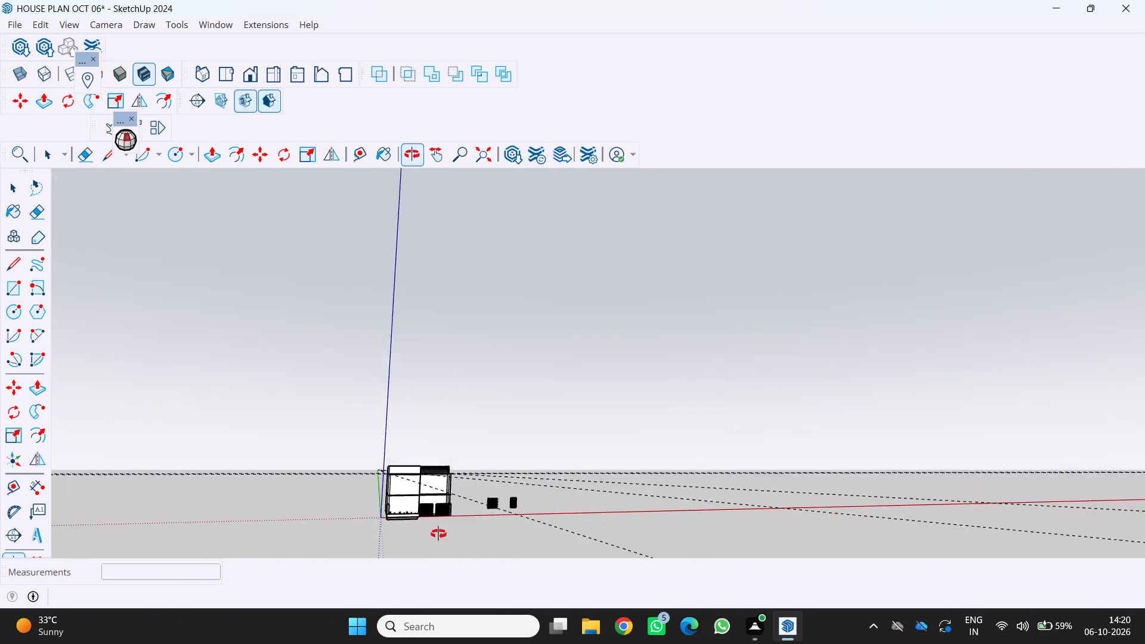
pyautogui.moveTo(438, 534); pyautogui.dragTo(448, 552, button='middle')
pyautogui.scroll(-1, 440, 534)
pyautogui.scroll(17, 438, 519)
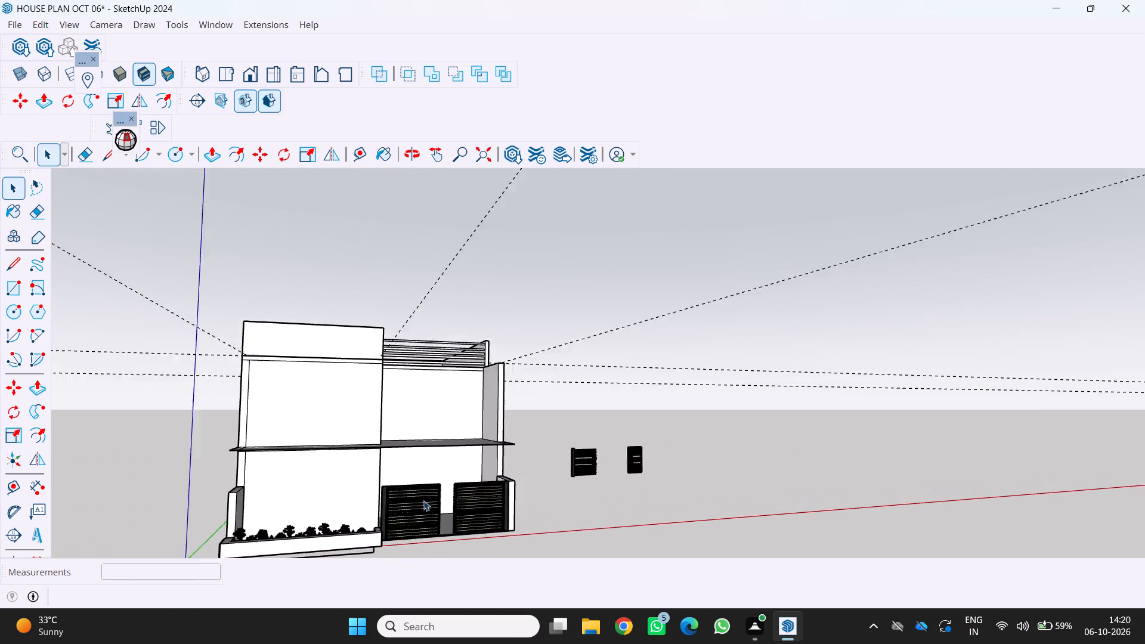
pyautogui.scroll(2, 423, 500)
pyautogui.scroll(-11, 423, 500)
pyautogui.scroll(-4, 513, 457)
pyautogui.scroll(1, 519, 467)
pyautogui.moveTo(519, 467); pyautogui.dragTo(500, 504, button='middle')
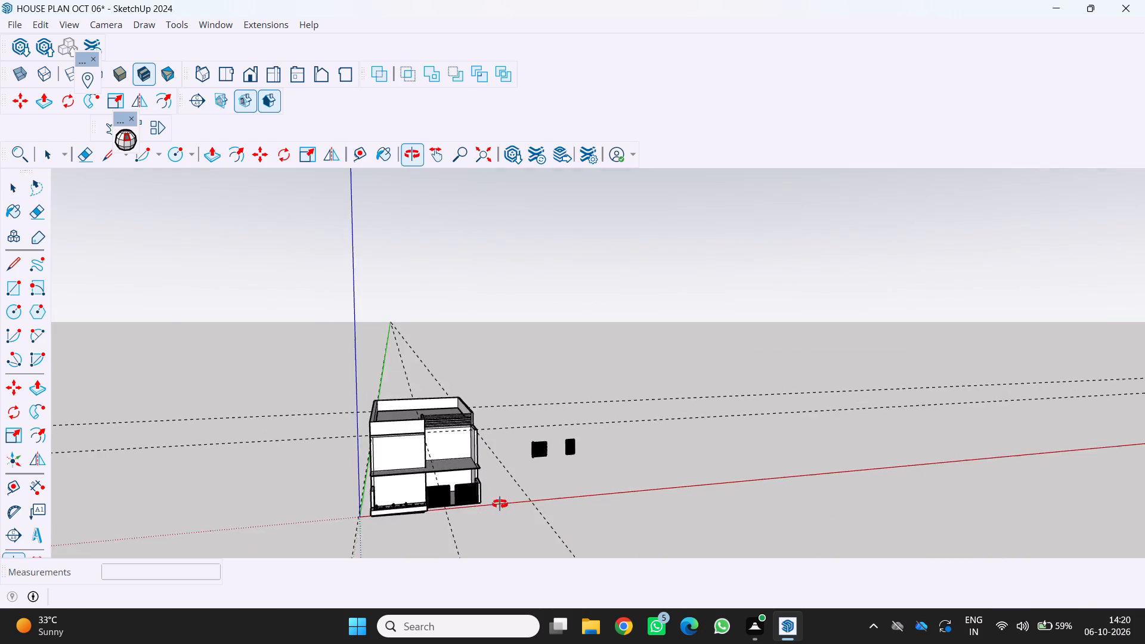
pyautogui.moveTo(500, 504); pyautogui.dragTo(475, 504, button='middle')
pyautogui.scroll(17, 482, 506)
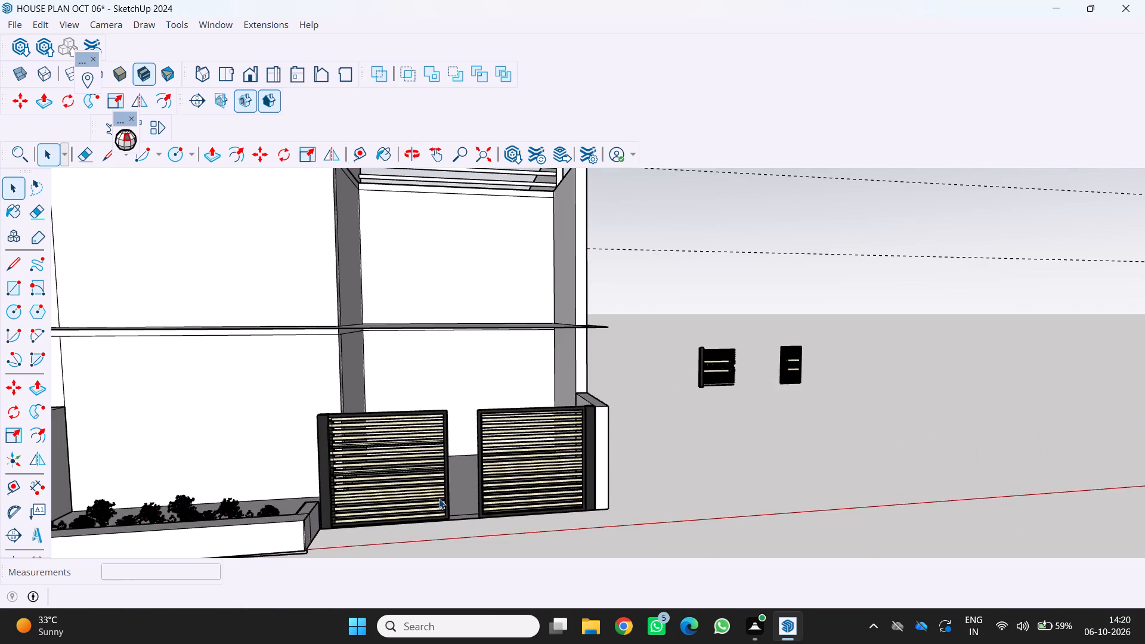
pyautogui.scroll(-6, 439, 499)
pyautogui.scroll(3, 343, 516)
pyautogui.moveTo(298, 512); pyautogui.dragTo(254, 547, button='middle')
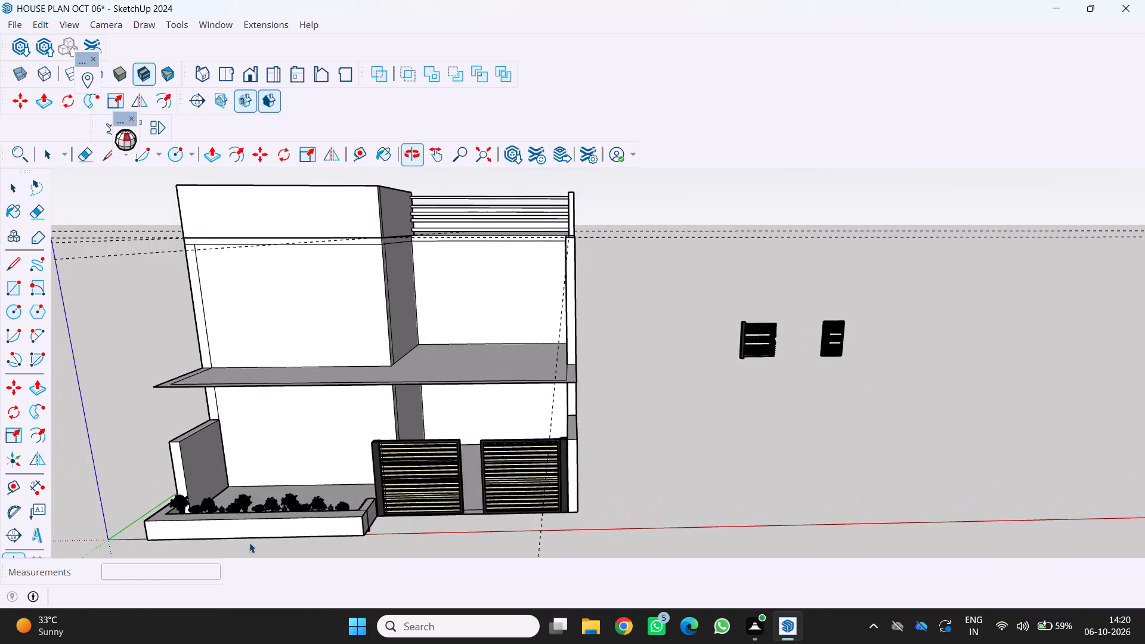
pyautogui.scroll(6, 197, 460)
pyautogui.scroll(-5, 264, 435)
pyautogui.scroll(-6, 354, 370)
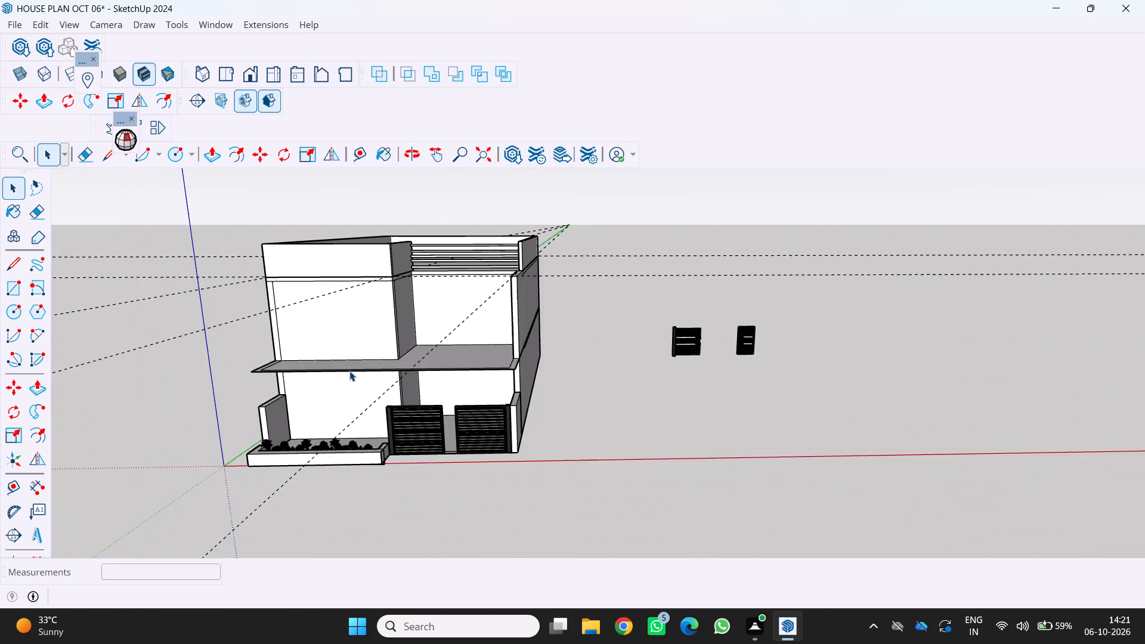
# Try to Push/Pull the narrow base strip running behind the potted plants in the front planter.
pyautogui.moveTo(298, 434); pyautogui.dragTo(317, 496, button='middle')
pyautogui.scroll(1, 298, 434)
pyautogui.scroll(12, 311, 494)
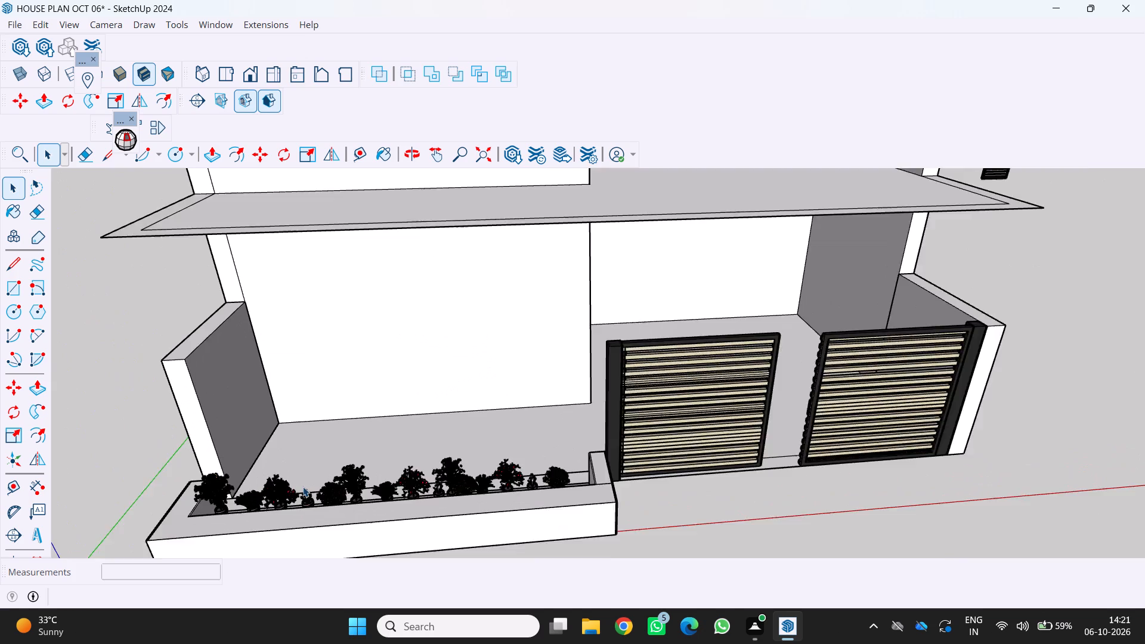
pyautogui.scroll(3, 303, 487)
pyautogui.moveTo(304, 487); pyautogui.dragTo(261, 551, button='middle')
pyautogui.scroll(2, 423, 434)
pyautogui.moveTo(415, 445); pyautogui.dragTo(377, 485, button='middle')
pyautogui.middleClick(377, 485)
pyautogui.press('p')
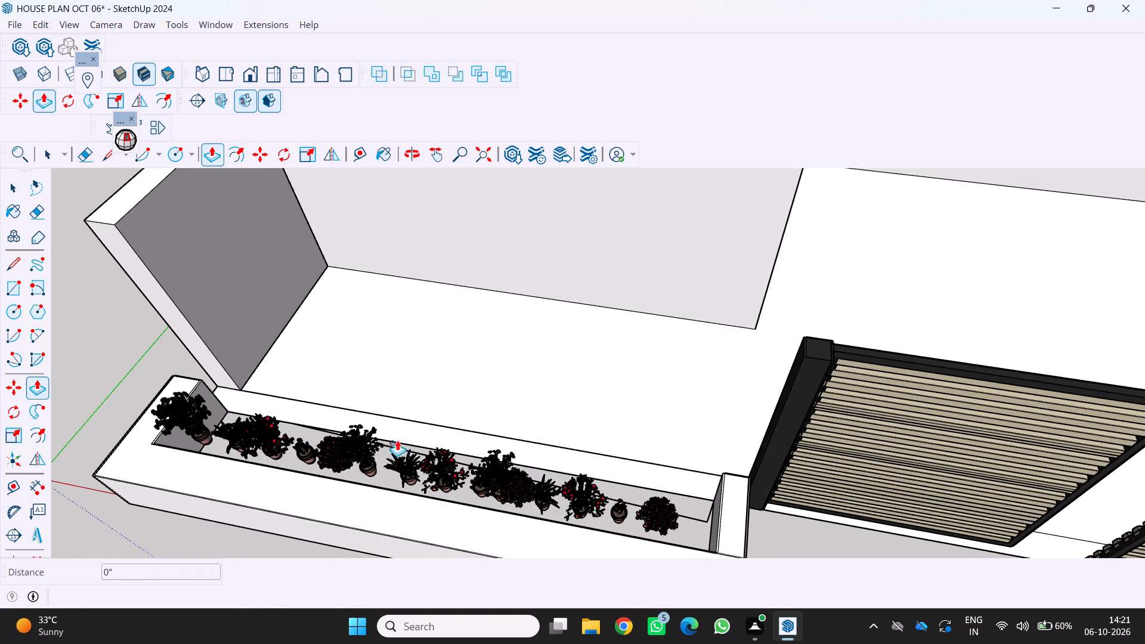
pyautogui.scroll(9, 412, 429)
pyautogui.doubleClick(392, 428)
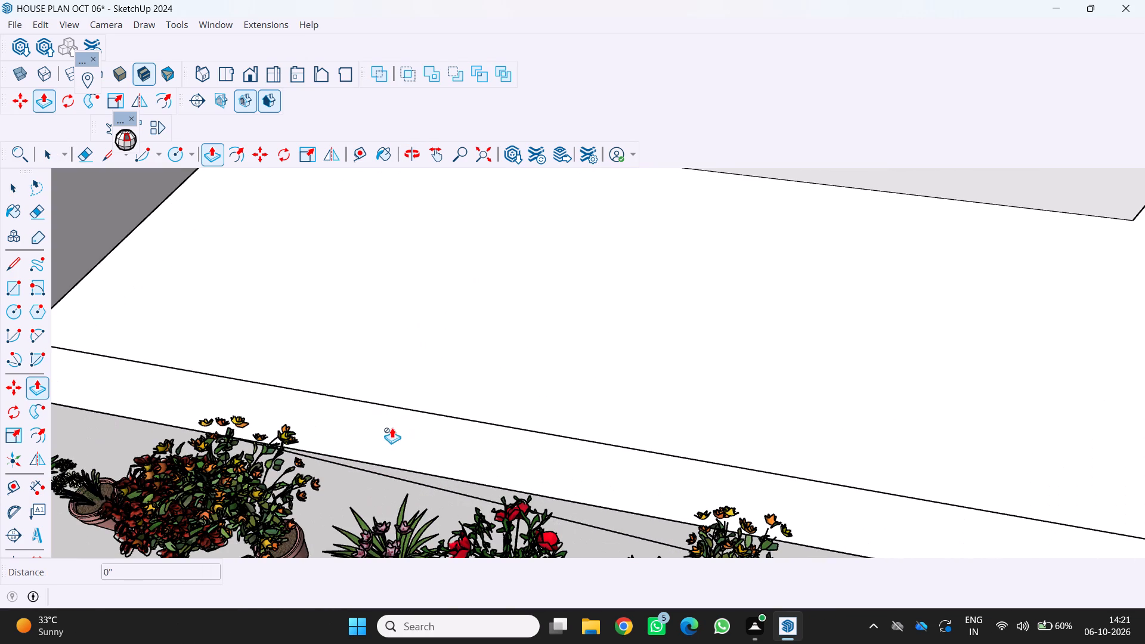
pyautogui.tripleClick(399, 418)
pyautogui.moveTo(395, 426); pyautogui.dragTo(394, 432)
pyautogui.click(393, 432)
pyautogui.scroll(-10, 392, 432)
# Draw a rectangle about 15' 2 1/2" by 9" on the strip behind the planter, from the side wall's outer corner to the gate post.
pyautogui.press('r')
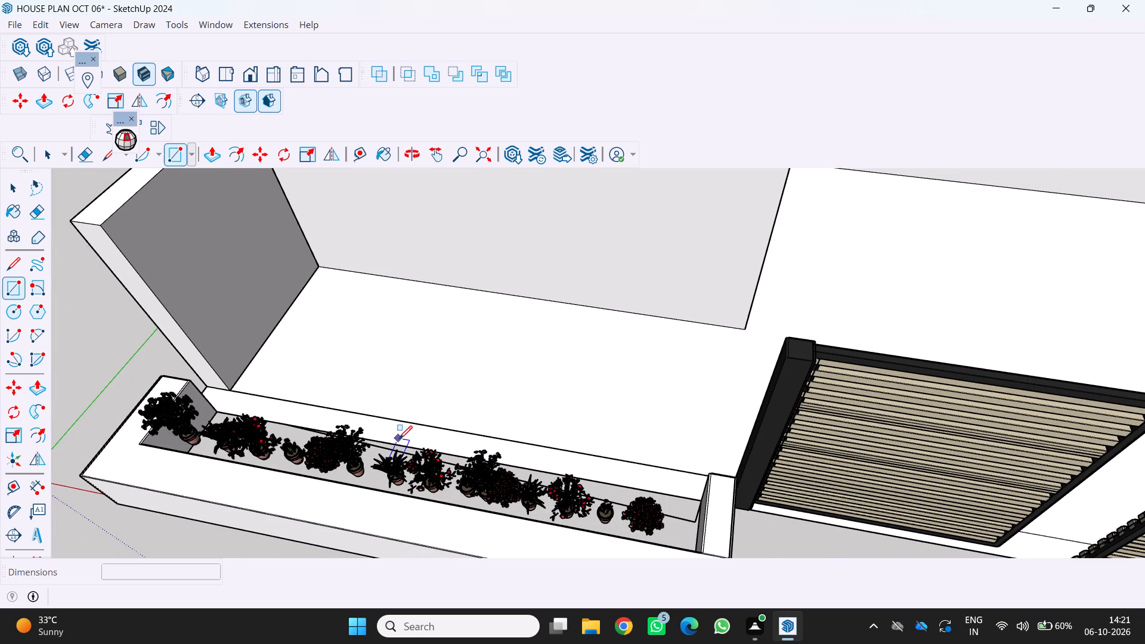
pyautogui.scroll(11, 191, 379)
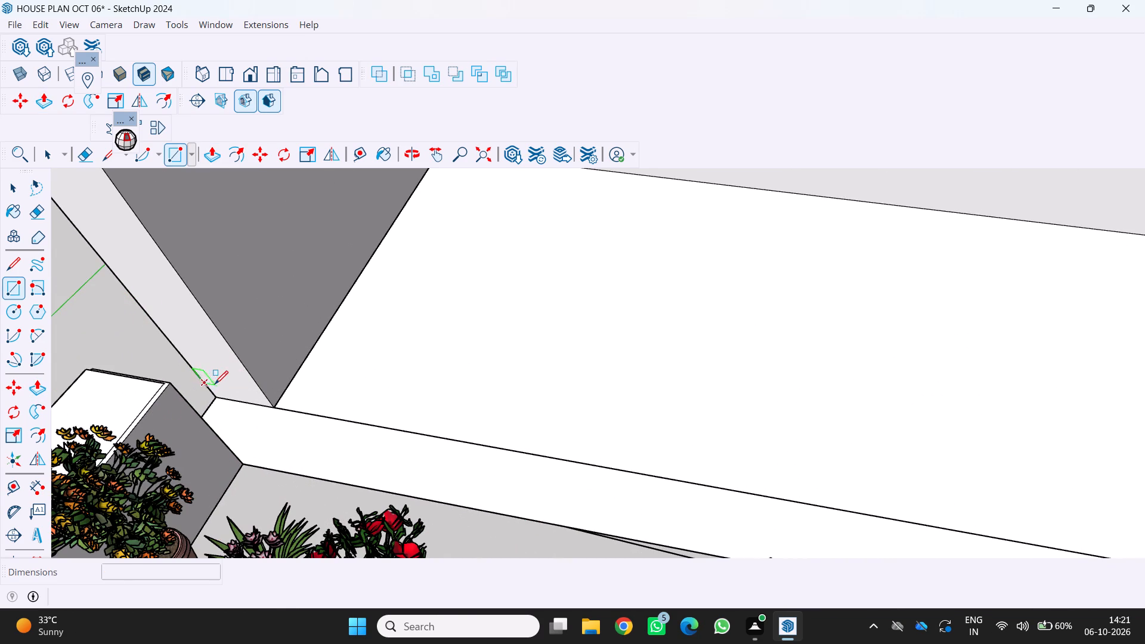
pyautogui.click(214, 401)
pyautogui.scroll(-7, 247, 422)
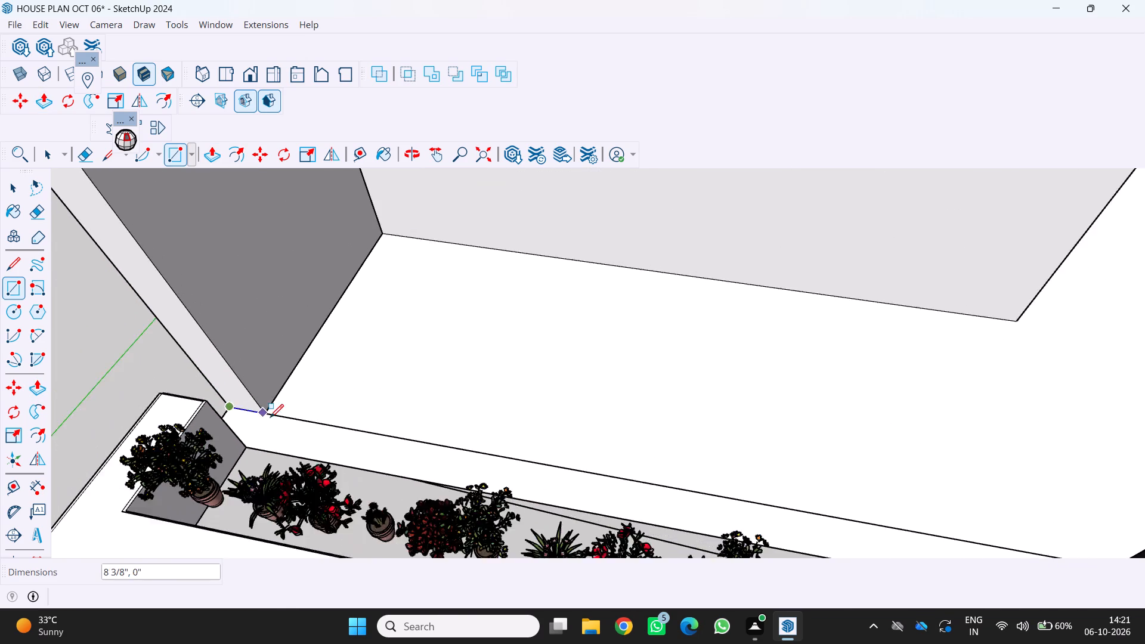
pyautogui.scroll(-5, 270, 417)
pyautogui.scroll(-1, 446, 472)
pyautogui.moveTo(680, 503); pyautogui.dragTo(752, 532, button='middle')
pyautogui.scroll(1, 752, 532)
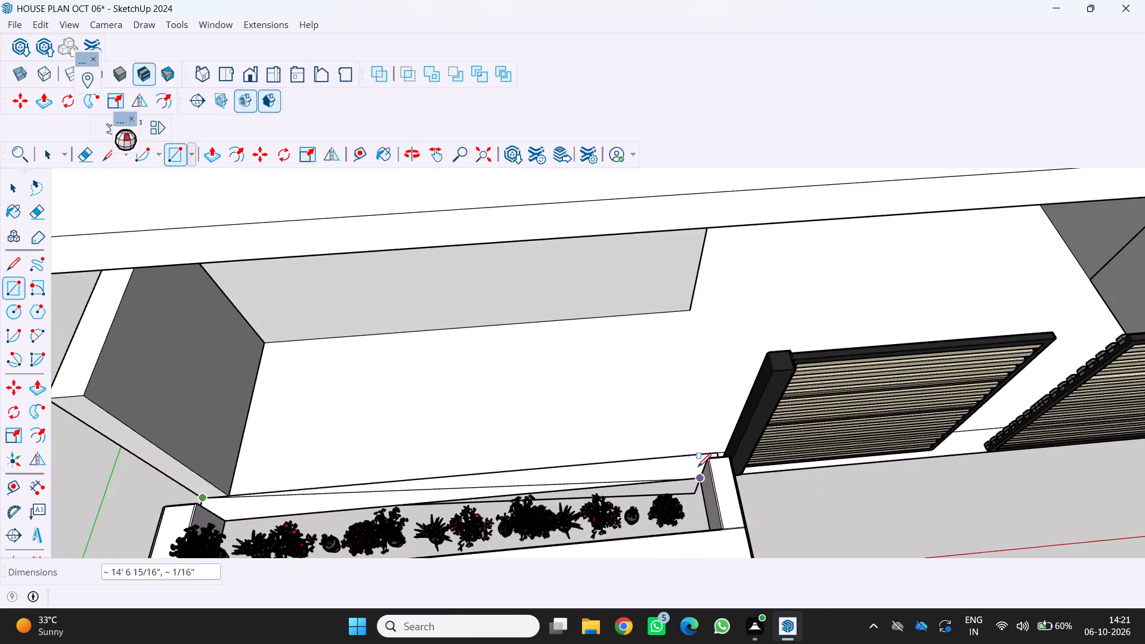
pyautogui.scroll(6, 698, 467)
pyautogui.click(720, 452)
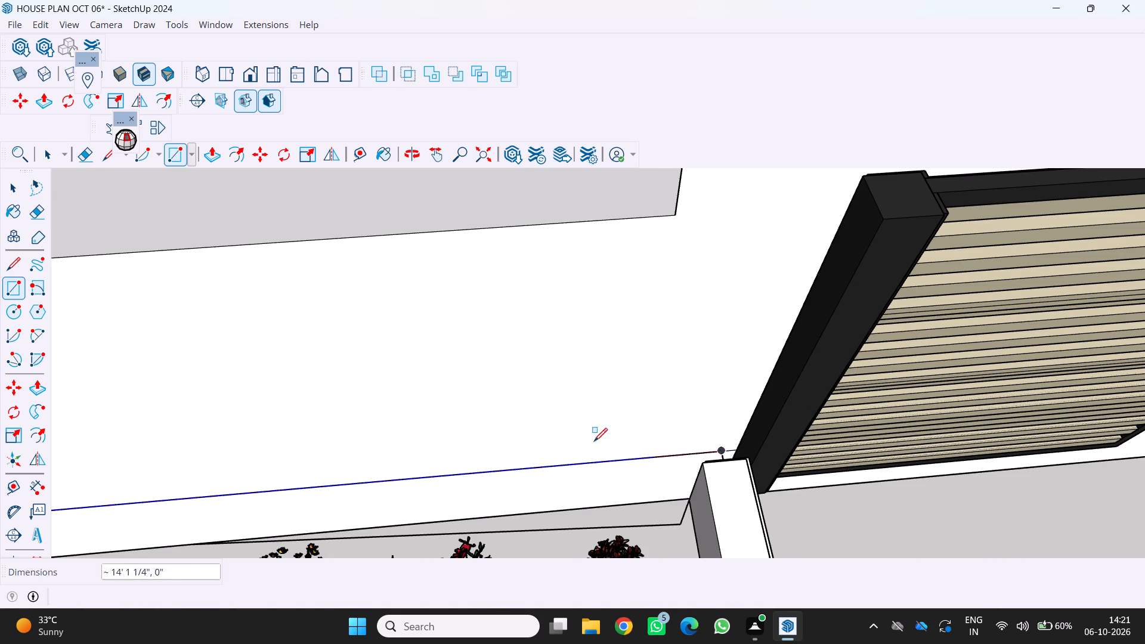
pyautogui.click(719, 450)
pyautogui.scroll(-4, 664, 485)
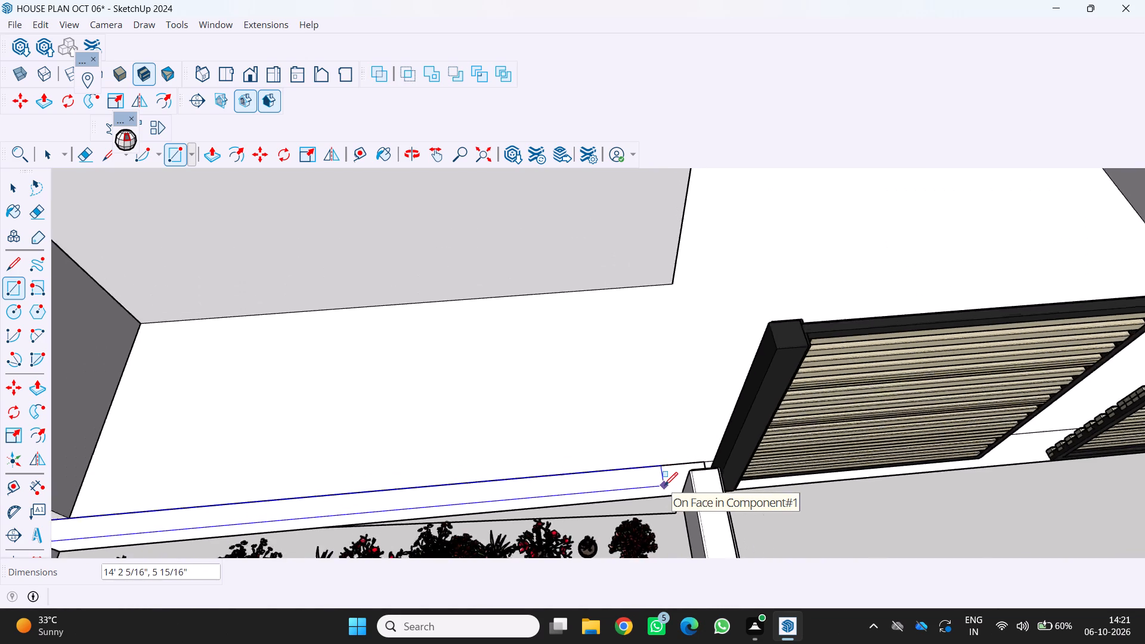
pyautogui.scroll(-1, 664, 485)
pyautogui.moveTo(666, 483); pyautogui.dragTo(723, 520, button='middle')
pyautogui.scroll(8, 703, 490)
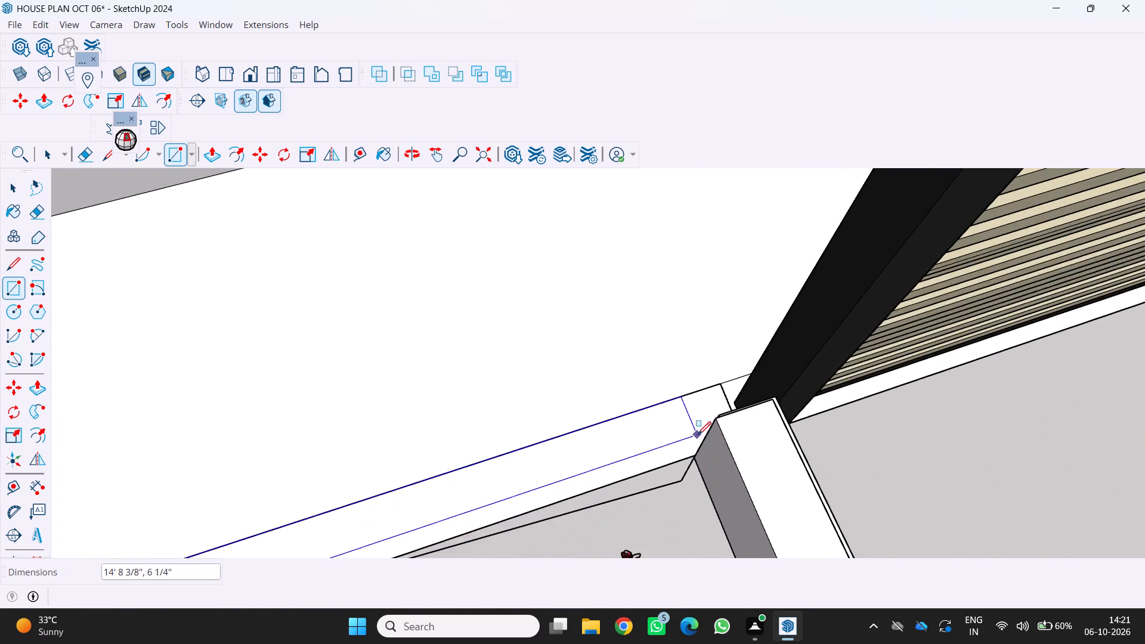
pyautogui.moveTo(698, 434); pyautogui.dragTo(750, 497, button='middle')
pyautogui.scroll(1, 727, 465)
pyautogui.scroll(4, 745, 418)
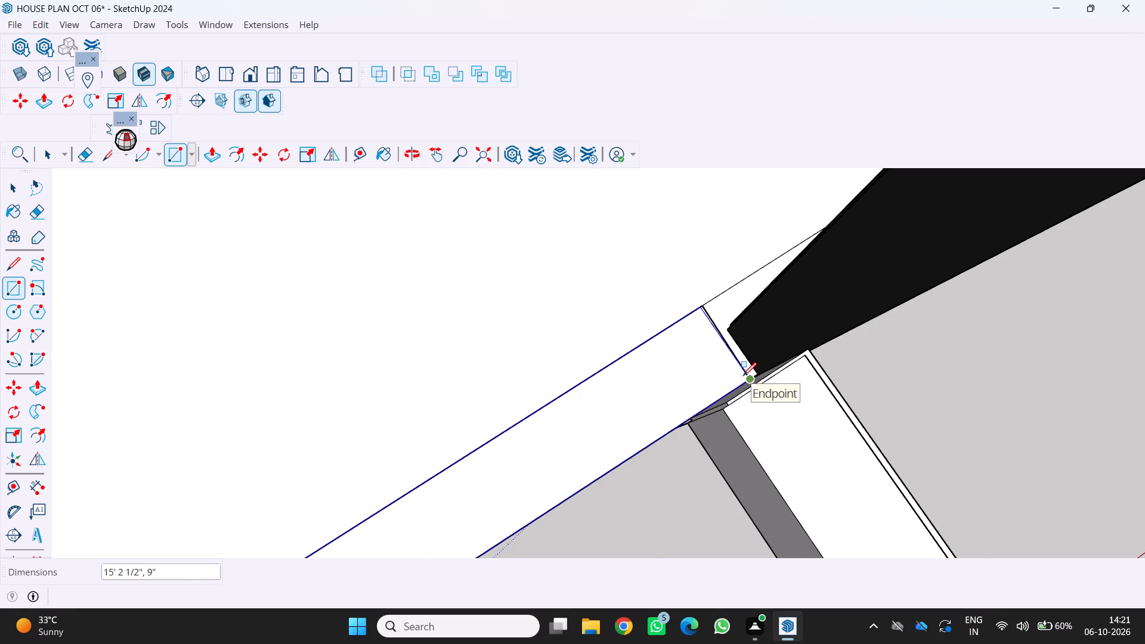
pyautogui.click(743, 376)
# Push/Pull the rectangle up 6' to form a front boundary wall behind the planter, beside the gate.
pyautogui.press('p')
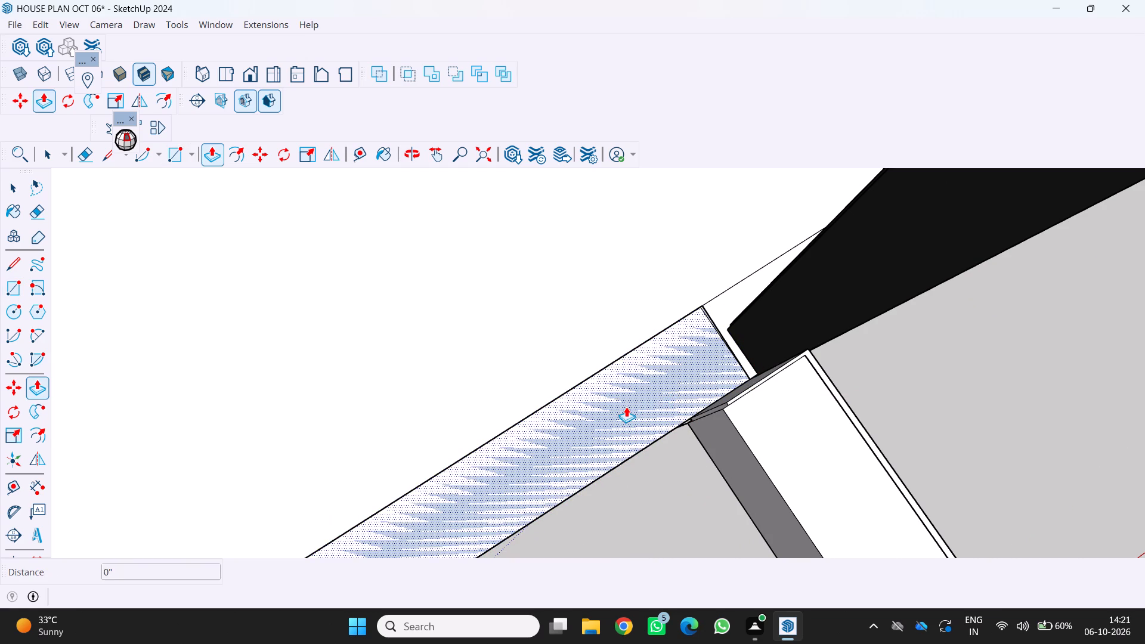
pyautogui.click(626, 407)
pyautogui.scroll(-10, 652, 348)
pyautogui.moveTo(642, 353); pyautogui.dragTo(397, 290, button='middle')
pyautogui.scroll(-4, 397, 290)
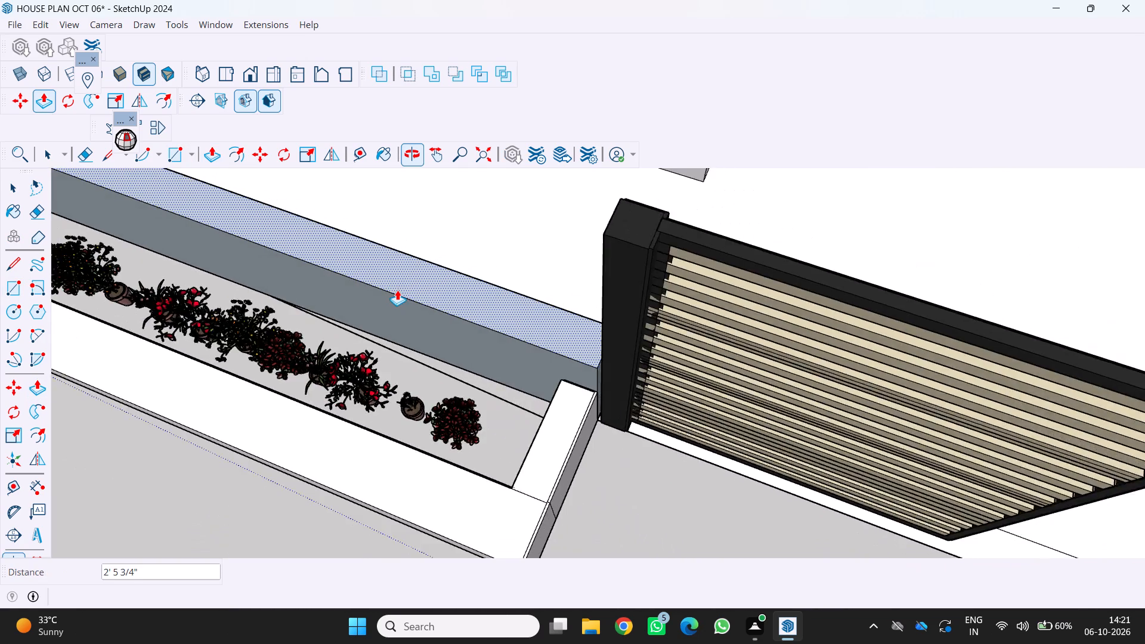
pyautogui.scroll(-12, 397, 290)
pyautogui.moveTo(405, 278); pyautogui.dragTo(428, 284, button='middle')
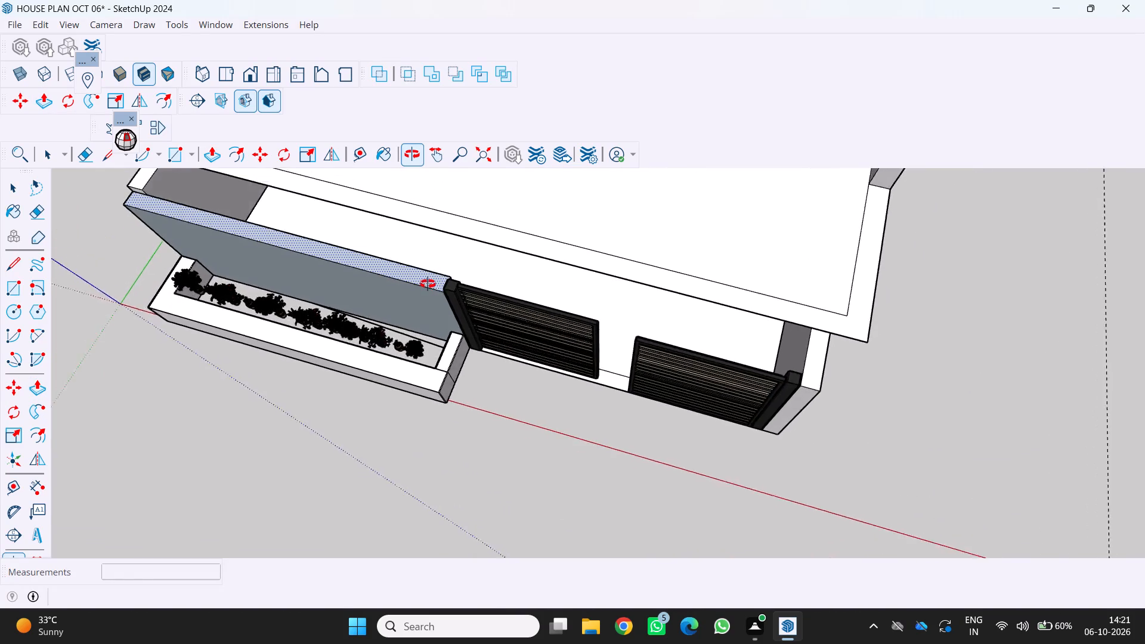
pyautogui.moveTo(428, 284); pyautogui.dragTo(444, 280, button='middle')
pyautogui.scroll(-2, 441, 281)
pyautogui.middleClick(444, 280)
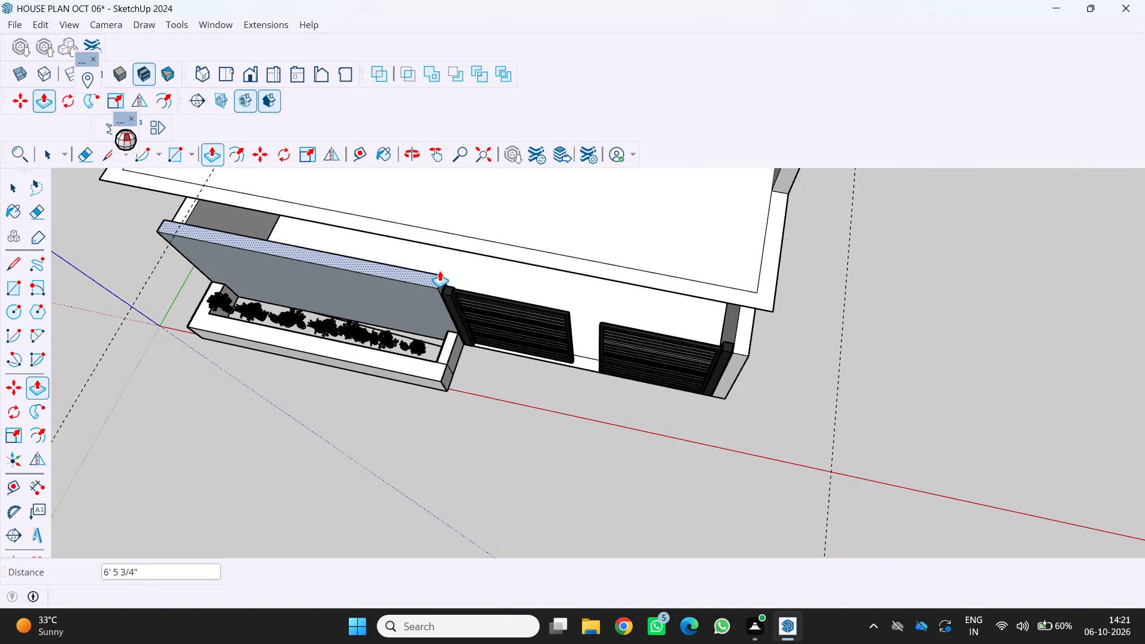
pyautogui.write("6'")
pyautogui.press('Return')
pyautogui.scroll(-3, 435, 269)
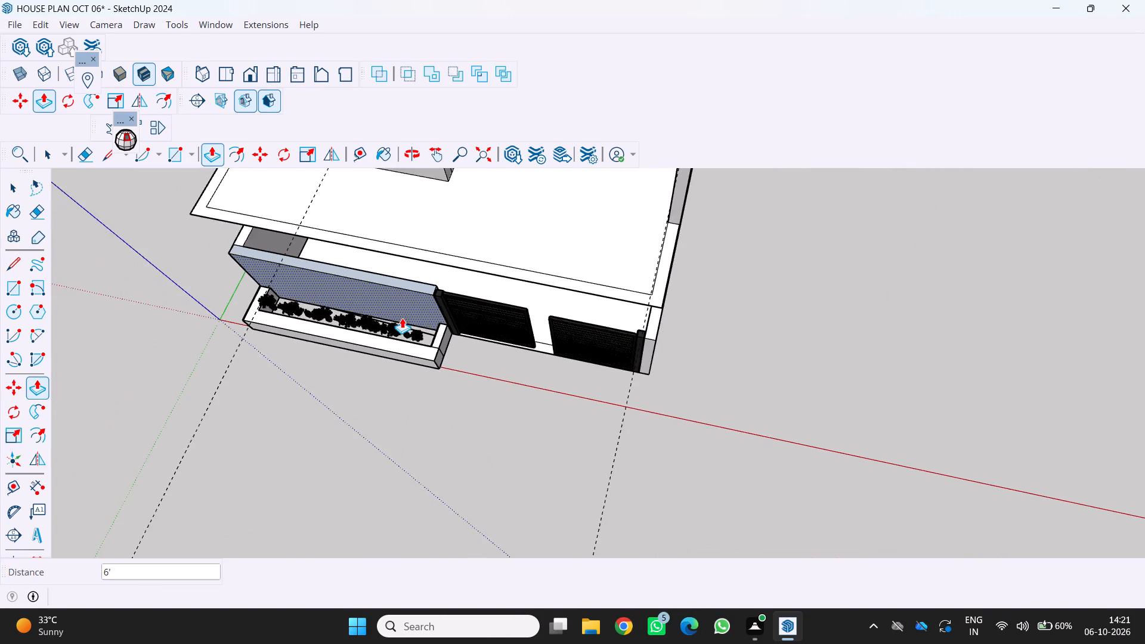
pyautogui.moveTo(402, 318); pyautogui.dragTo(476, 166, button='middle')
pyautogui.scroll(3, 327, 367)
pyautogui.moveTo(323, 354); pyautogui.dragTo(359, 269, button='middle')
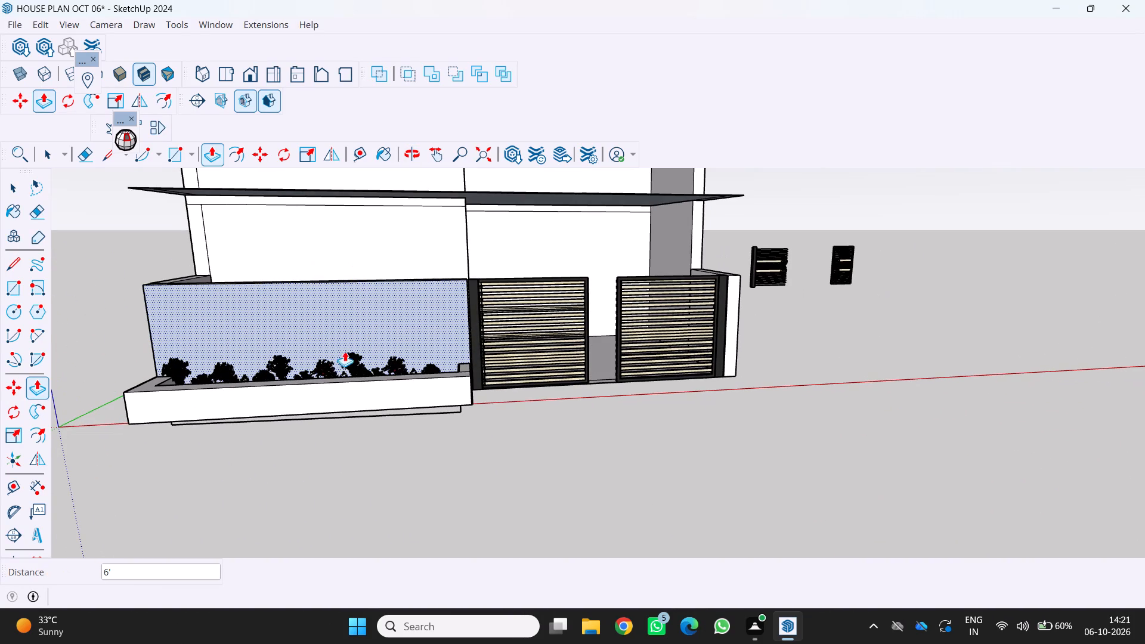
# Reverse the front face of the new boundary wall behind the planter.
pyautogui.press('space')
pyautogui.press('End')
pyautogui.press('End')
pyautogui.press('End')
pyautogui.press('End')
pyautogui.press('End')
pyautogui.press('End')
pyautogui.press('End')
pyautogui.press('End')
pyautogui.press('End')
pyautogui.press('End')
pyautogui.press('End')
pyautogui.press('End')
pyautogui.press('End')
pyautogui.press('End')
pyautogui.press('End')
pyautogui.press('End')
pyautogui.press('End')
pyautogui.press('End')
pyautogui.press('End')
pyautogui.press('End')
pyautogui.click(342, 493)
pyautogui.click(375, 298)
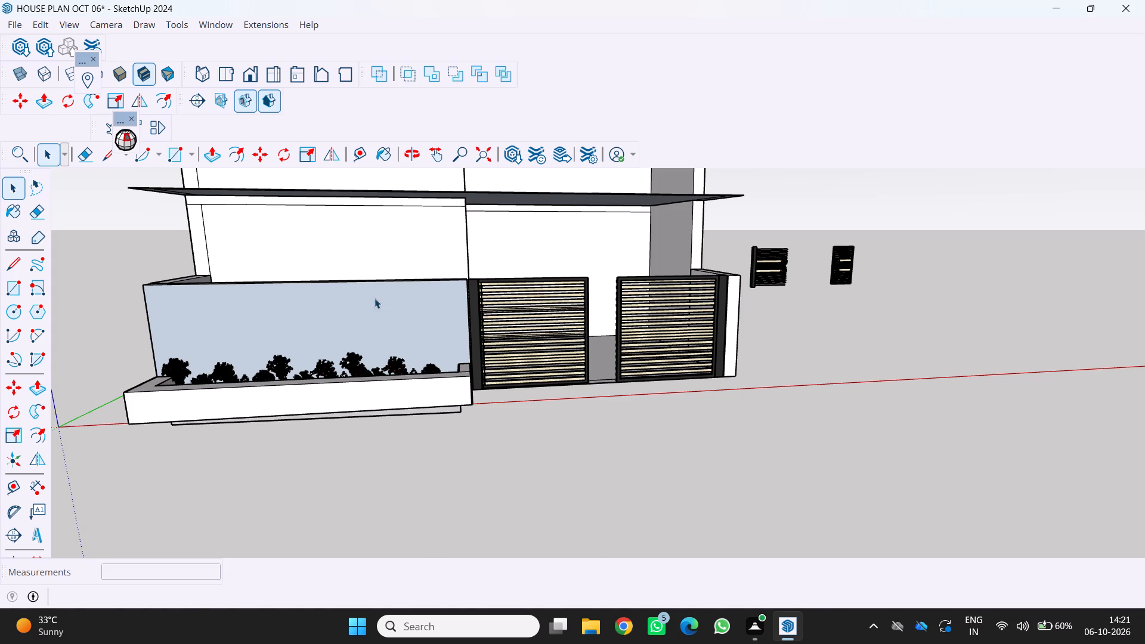
pyautogui.rightClick(372, 302)
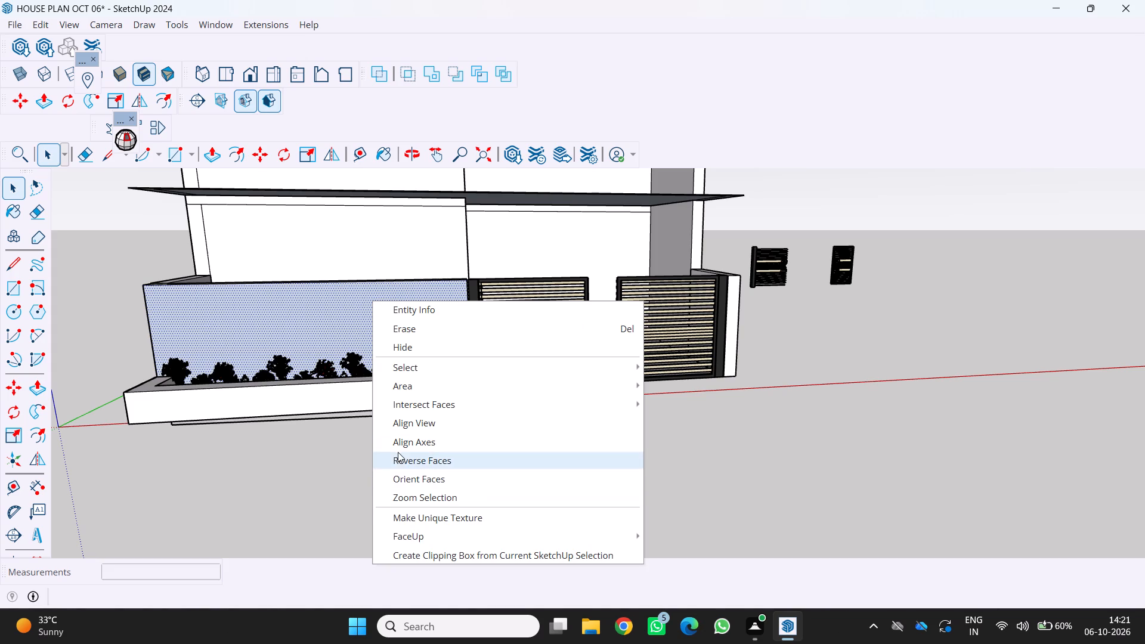
pyautogui.click(398, 461)
# Reverse the top face of the front boundary wall beside the gate.
pyautogui.scroll(-4, 303, 389)
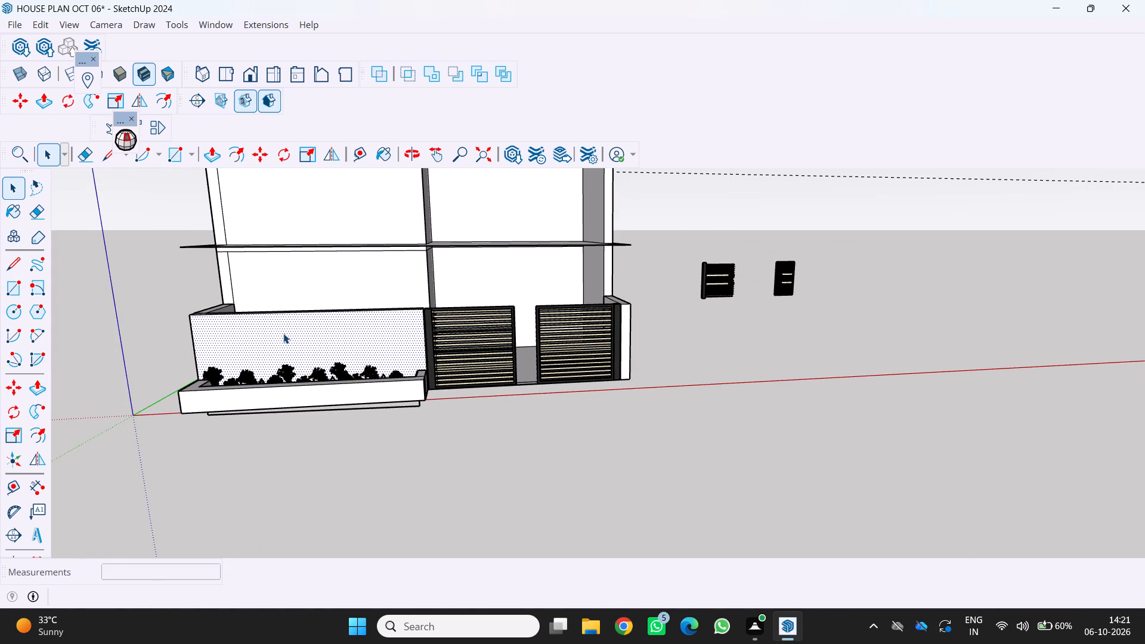
pyautogui.moveTo(275, 305); pyautogui.dragTo(359, 410, button='middle')
pyautogui.scroll(6, 314, 380)
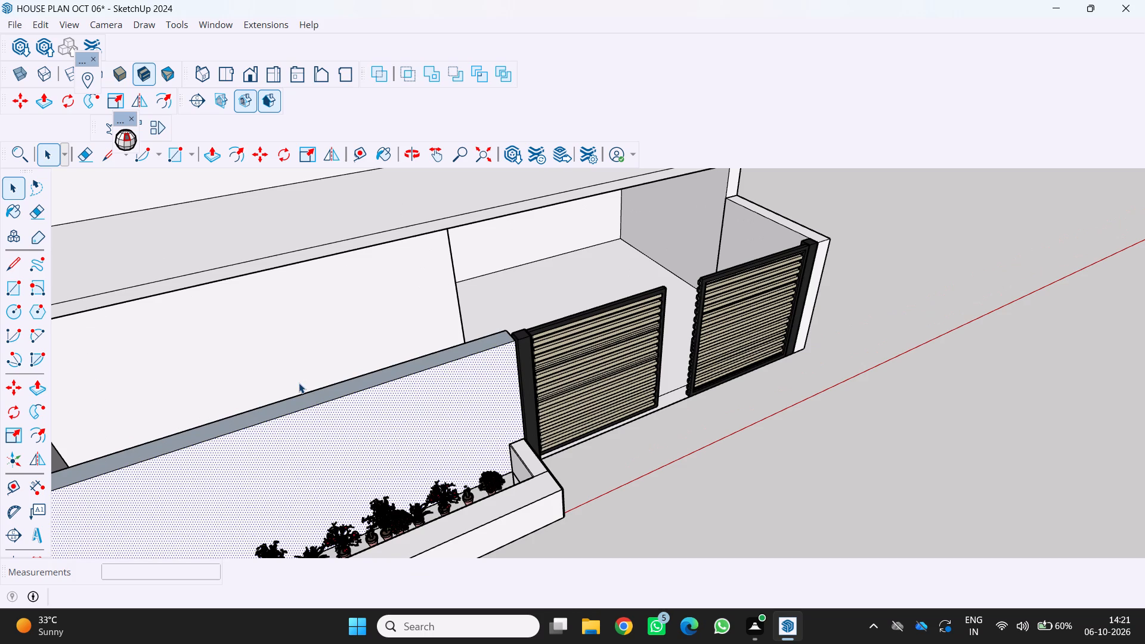
pyautogui.click(301, 400)
pyautogui.rightClick(299, 402)
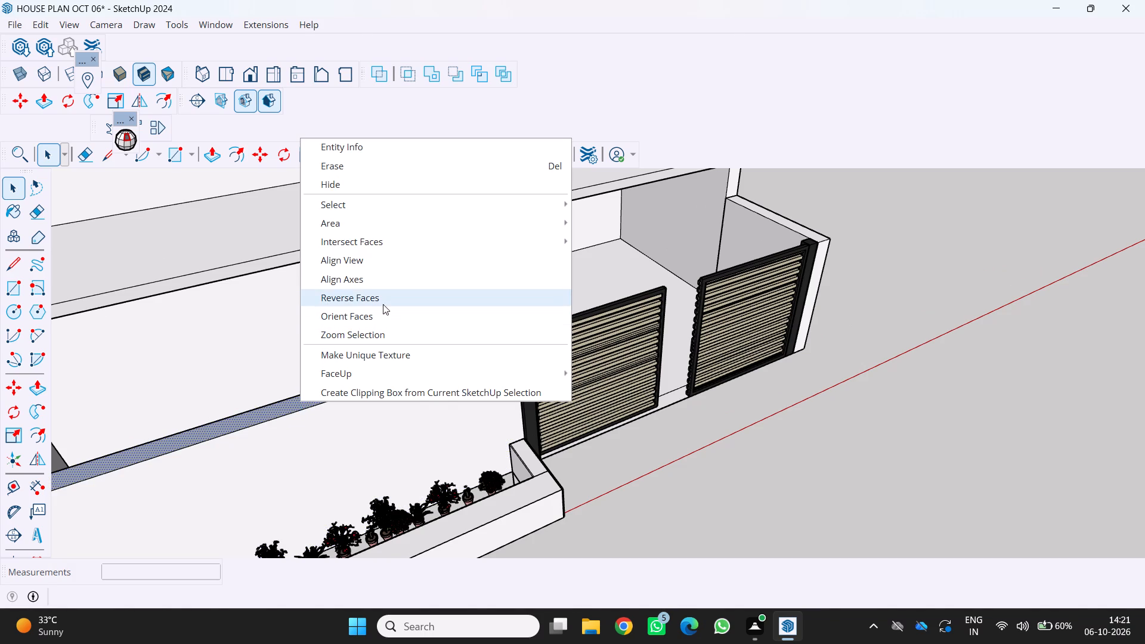
pyautogui.click(382, 303)
# Reverse the inner face of the front boundary wall, on the side facing the house.
pyautogui.scroll(-4, 359, 344)
pyautogui.moveTo(358, 345); pyautogui.dragTo(428, 456, button='middle')
pyautogui.scroll(2, 398, 448)
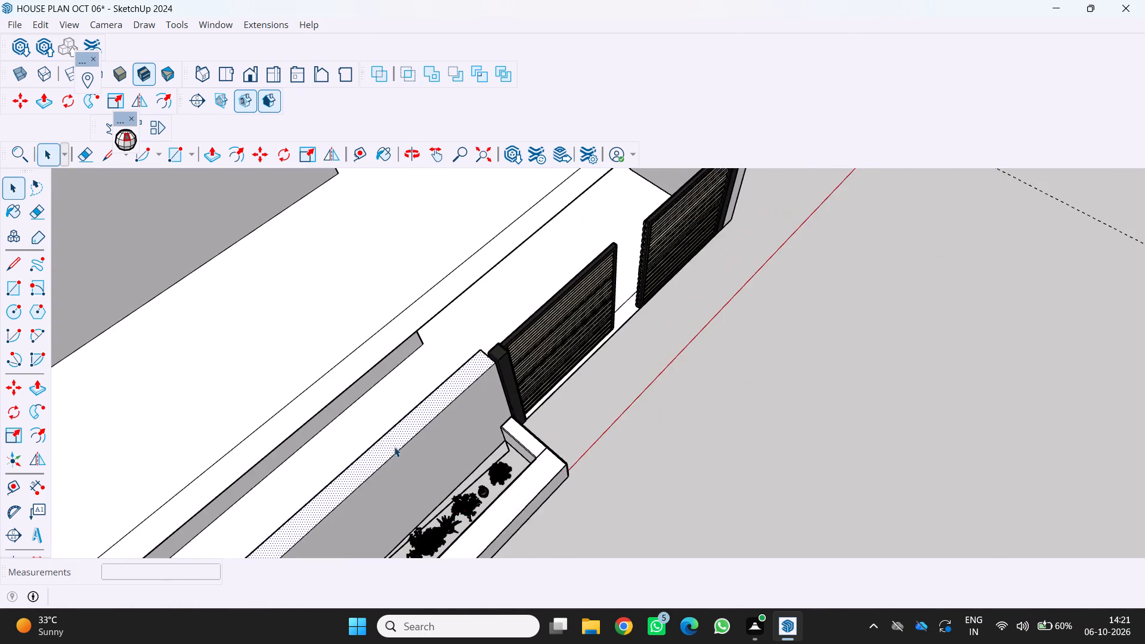
pyautogui.scroll(3, 394, 447)
pyautogui.moveTo(379, 438); pyautogui.dragTo(415, 500, button='middle')
pyautogui.scroll(15, 415, 500)
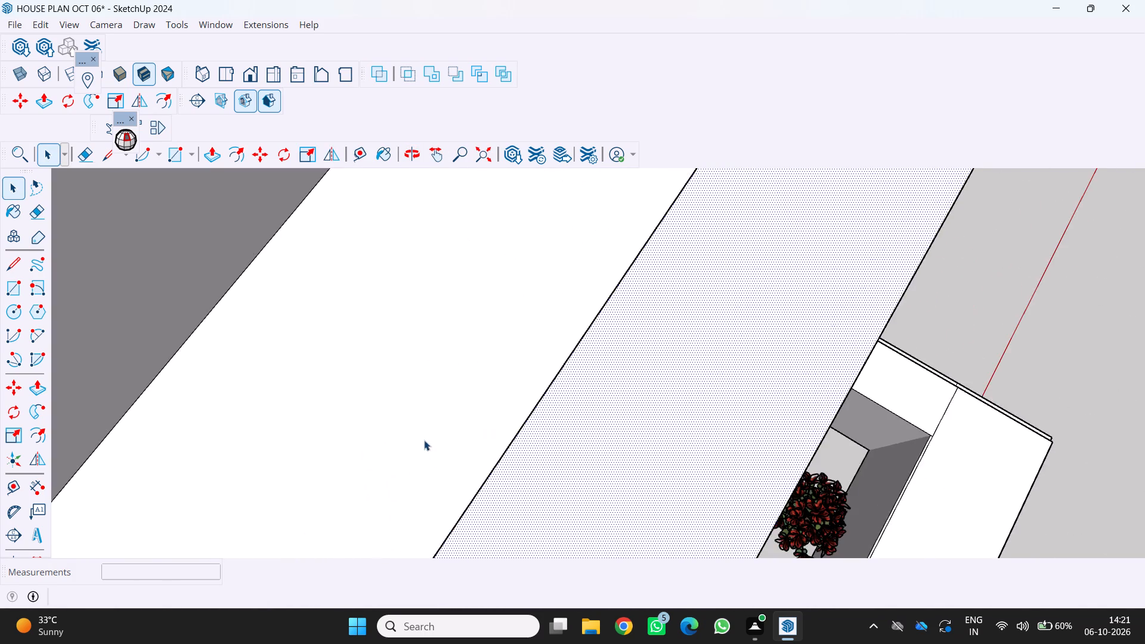
pyautogui.moveTo(417, 423); pyautogui.dragTo(472, 495, button='middle')
pyautogui.click(712, 497)
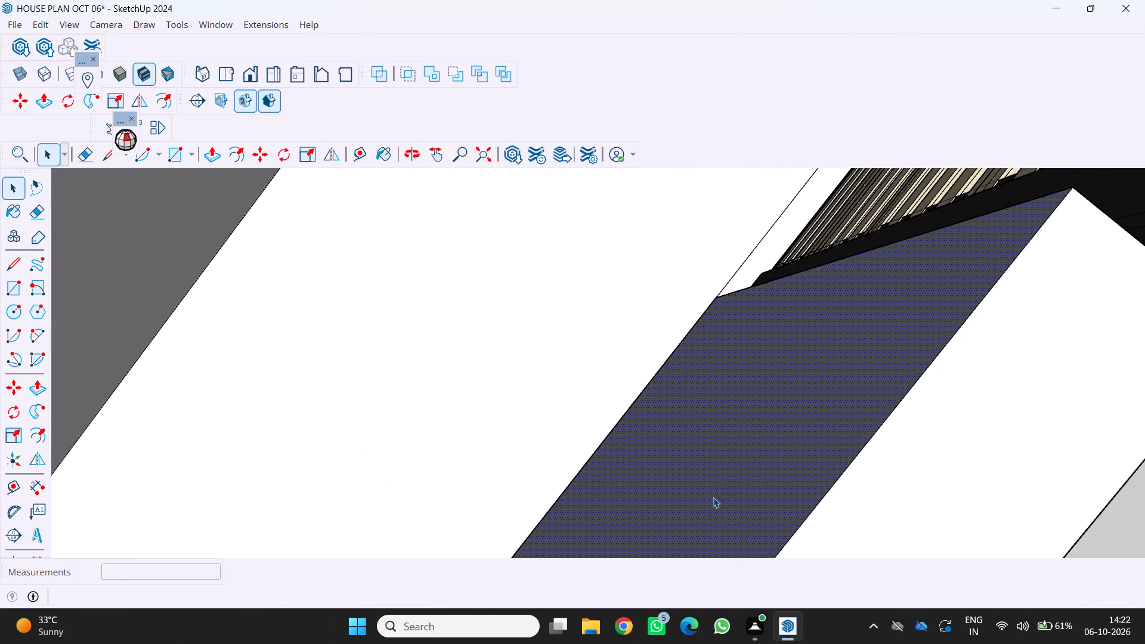
pyautogui.rightClick(713, 497)
pyautogui.click(746, 389)
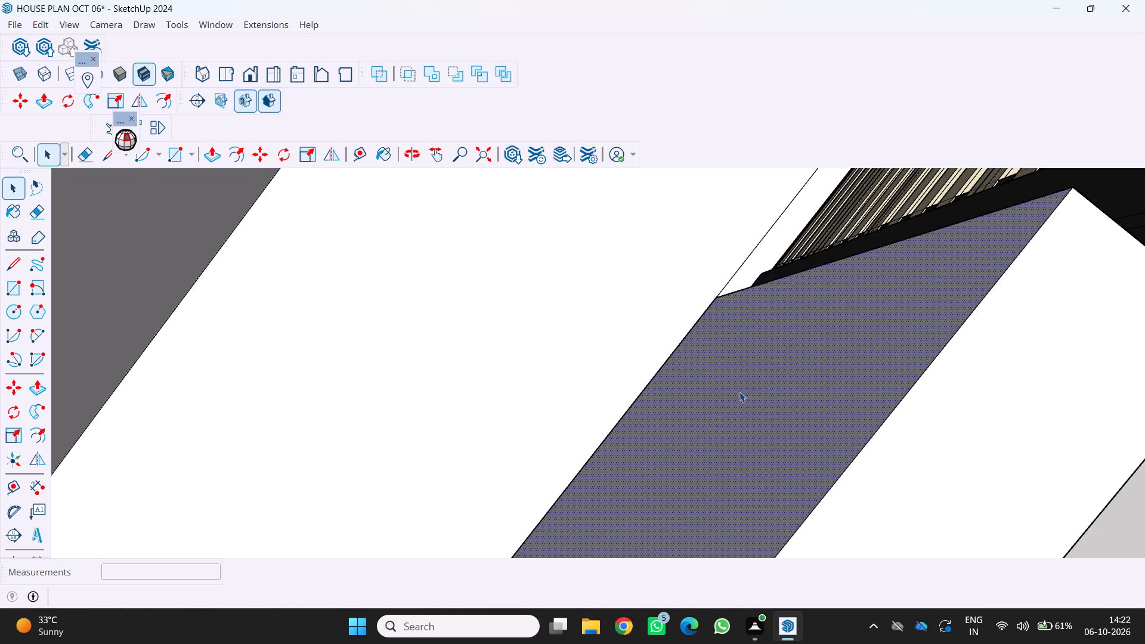
# Draw a rectangle about 58' by 30' 9" across the house's underside, from the rear corner to the diagonally opposite front corner behind the planter.
pyautogui.scroll(-16, 734, 396)
pyautogui.scroll(-5, 722, 410)
pyautogui.scroll(-2, 670, 425)
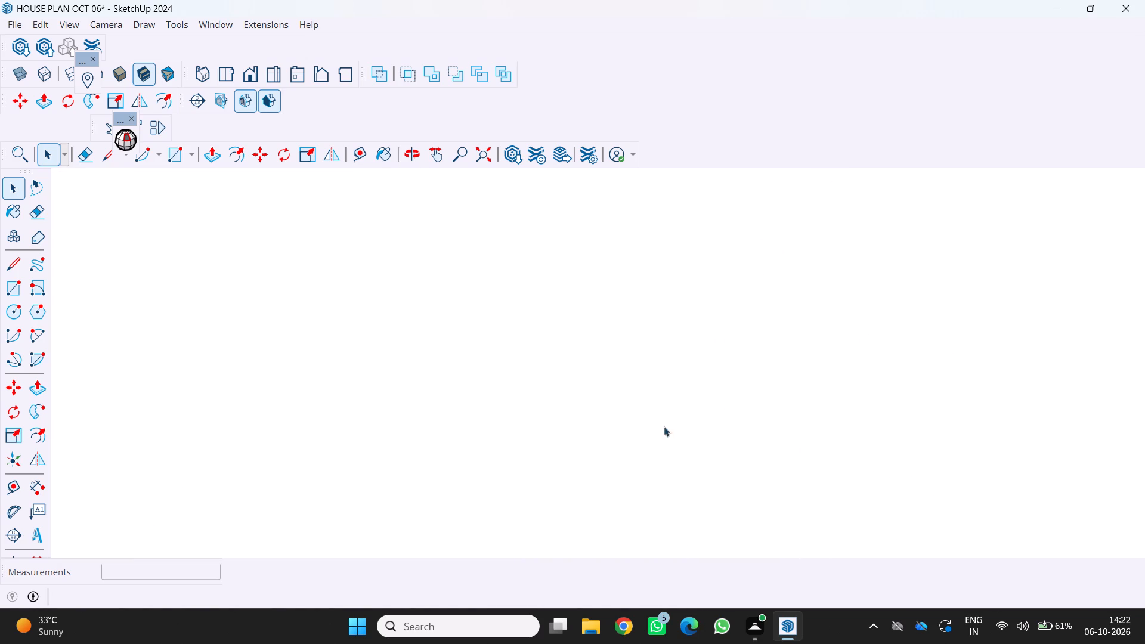
pyautogui.scroll(-4, 664, 426)
pyautogui.scroll(-6, 566, 437)
pyautogui.scroll(-18, 559, 445)
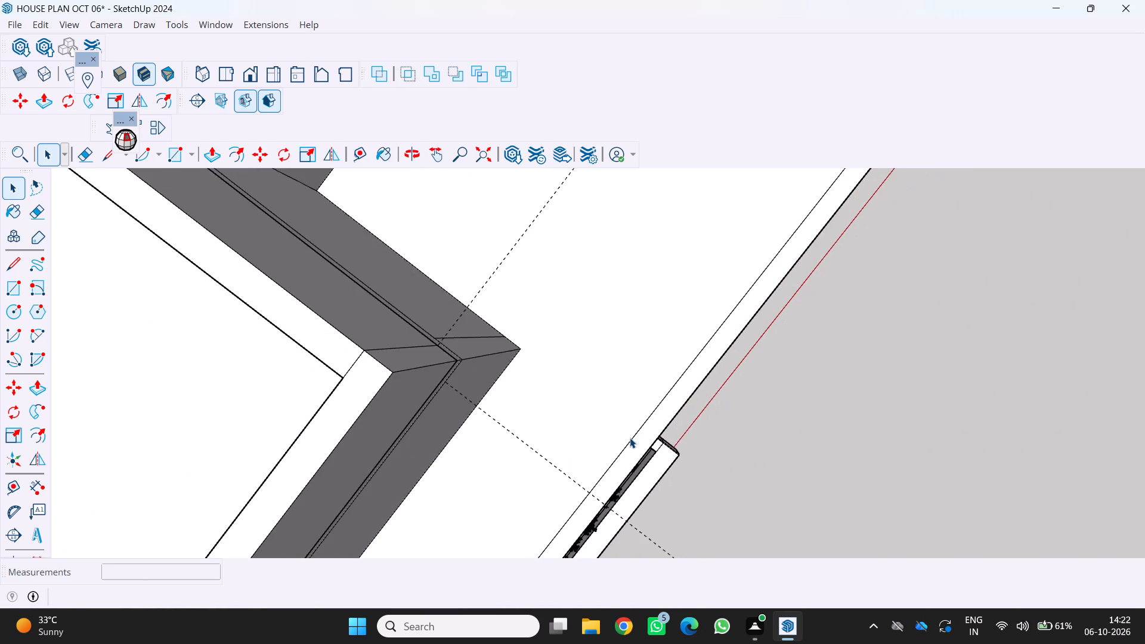
pyautogui.scroll(-12, 630, 438)
pyautogui.moveTo(620, 437); pyautogui.dragTo(506, 262, button='middle')
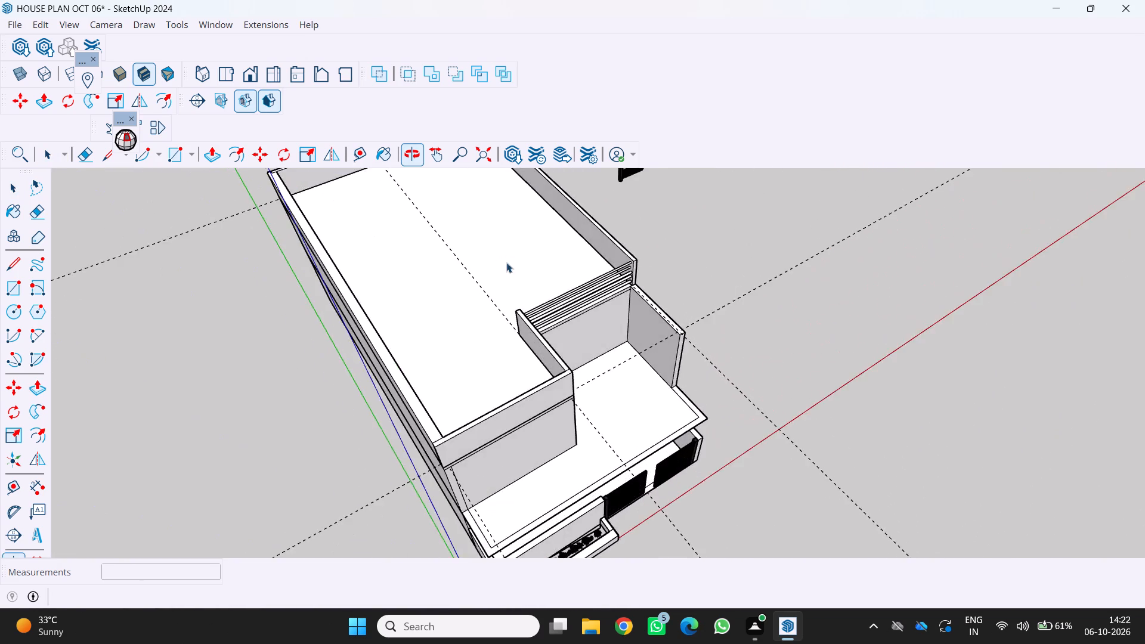
pyautogui.scroll(-5, 518, 287)
pyautogui.moveTo(577, 473); pyautogui.dragTo(499, 336, button='middle')
pyautogui.scroll(2, 507, 353)
pyautogui.middleClick(499, 336)
pyautogui.scroll(1, 536, 525)
pyautogui.moveTo(536, 525); pyautogui.dragTo(534, 525, button='middle')
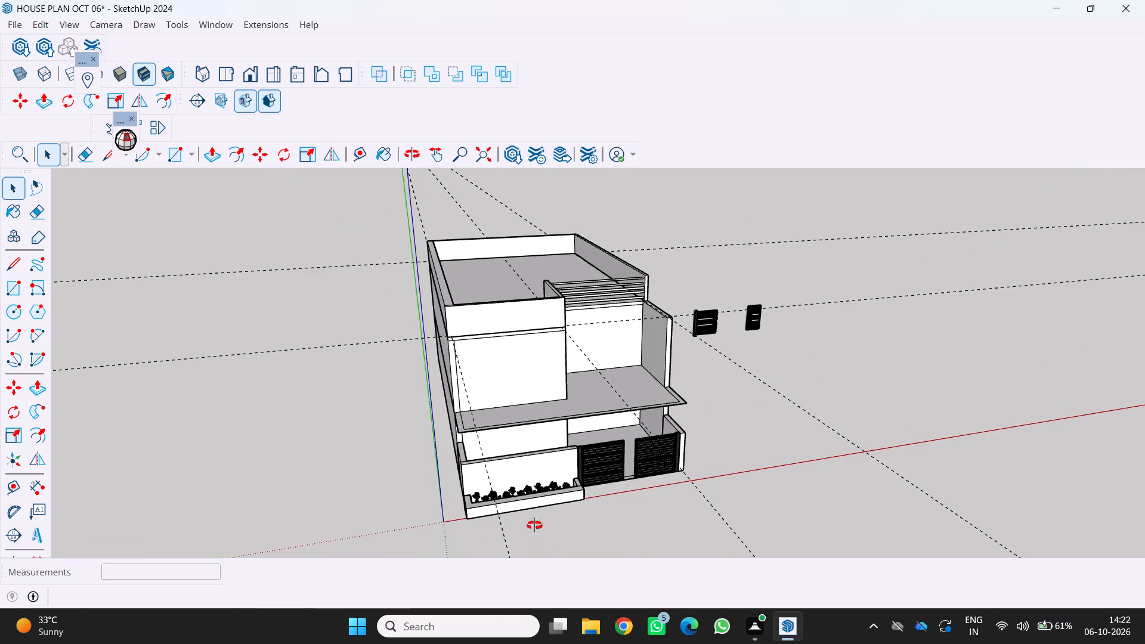
pyautogui.moveTo(534, 525); pyautogui.dragTo(516, 442, button='middle')
pyautogui.scroll(8, 519, 447)
pyautogui.scroll(5, 561, 487)
pyautogui.moveTo(561, 487); pyautogui.dragTo(549, 441, button='middle')
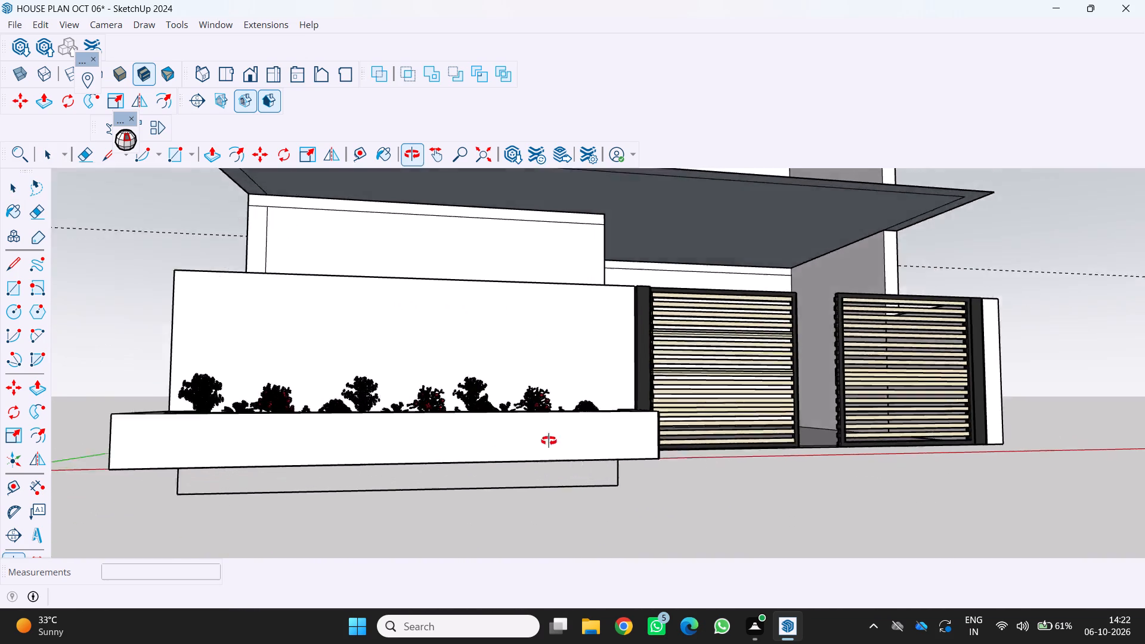
pyautogui.moveTo(549, 441); pyautogui.dragTo(555, 327, button='middle')
pyautogui.scroll(-9, 555, 327)
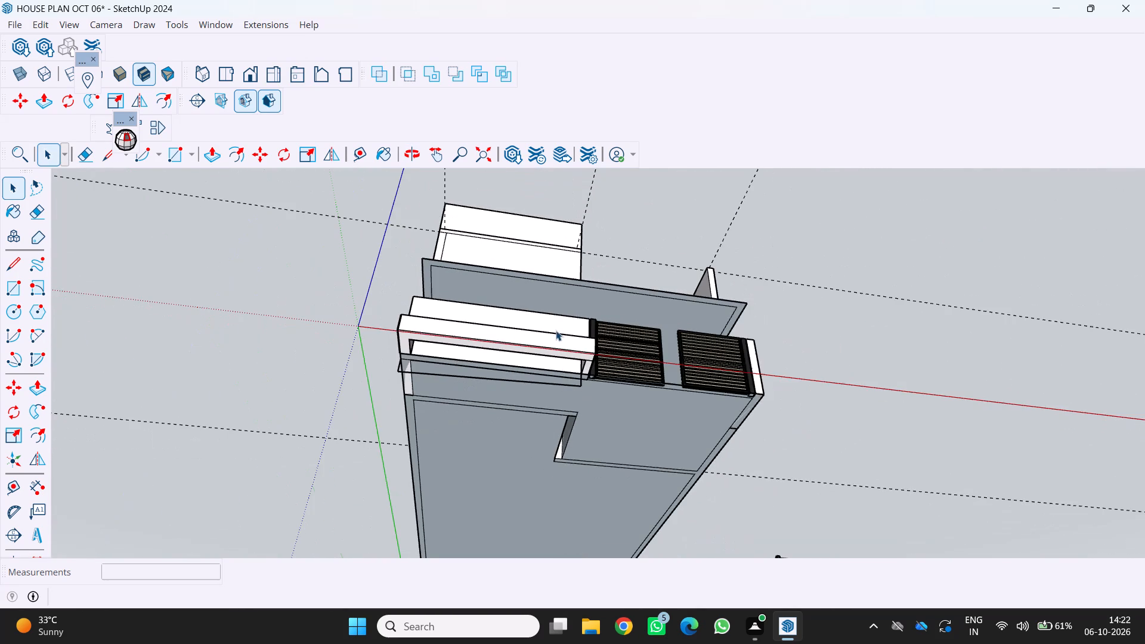
pyautogui.scroll(-10, 553, 331)
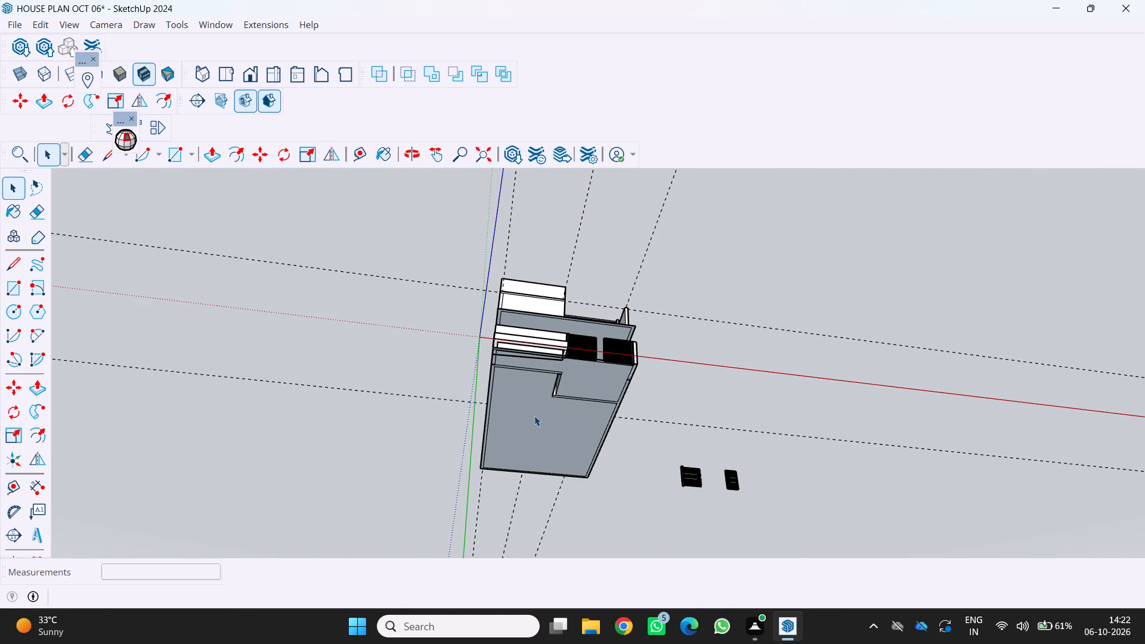
pyautogui.moveTo(534, 416); pyautogui.dragTo(523, 304, button='middle')
pyautogui.middleClick(523, 304)
pyautogui.scroll(1, 531, 466)
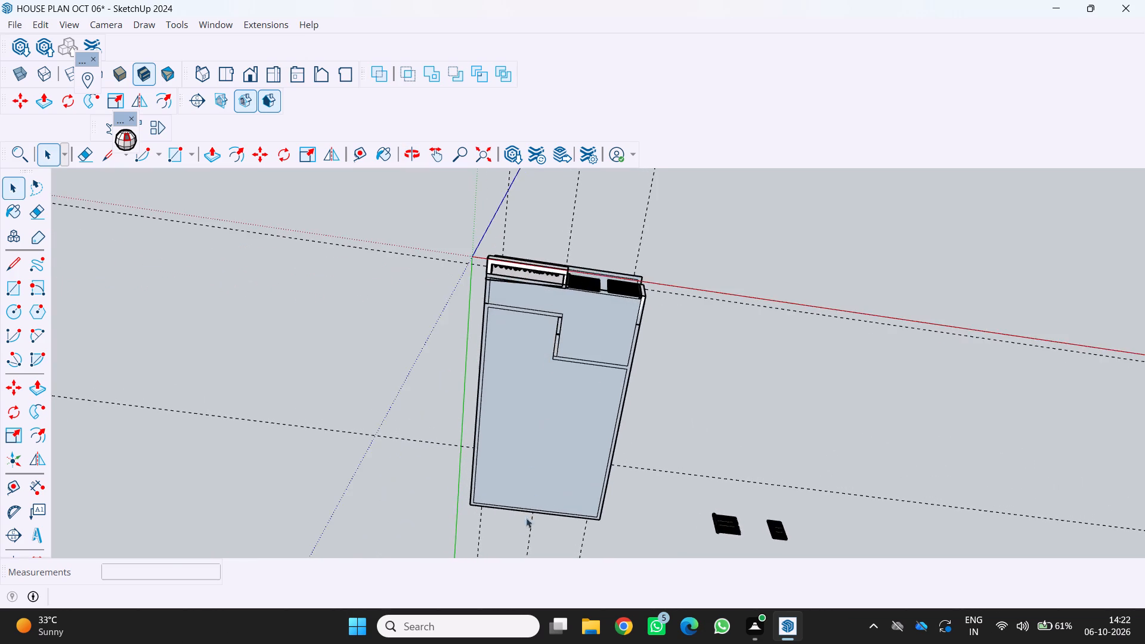
pyautogui.scroll(1, 526, 518)
pyautogui.moveTo(521, 559); pyautogui.dragTo(485, 454, button='middle')
pyautogui.moveTo(492, 506); pyautogui.dragTo(491, 425, button='middle')
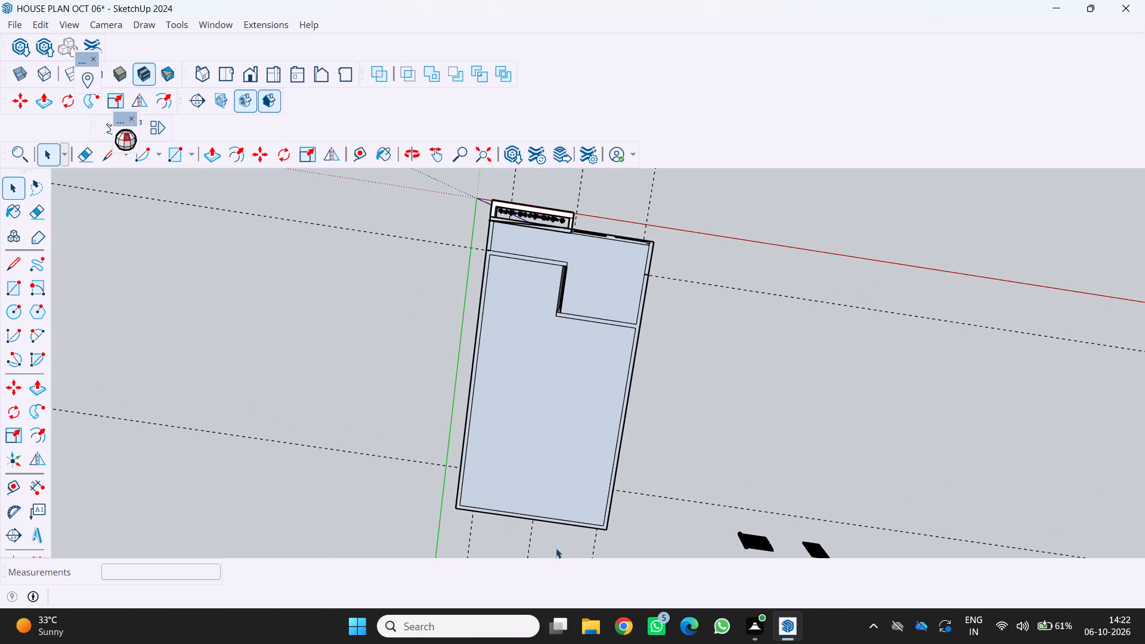
pyautogui.press('r')
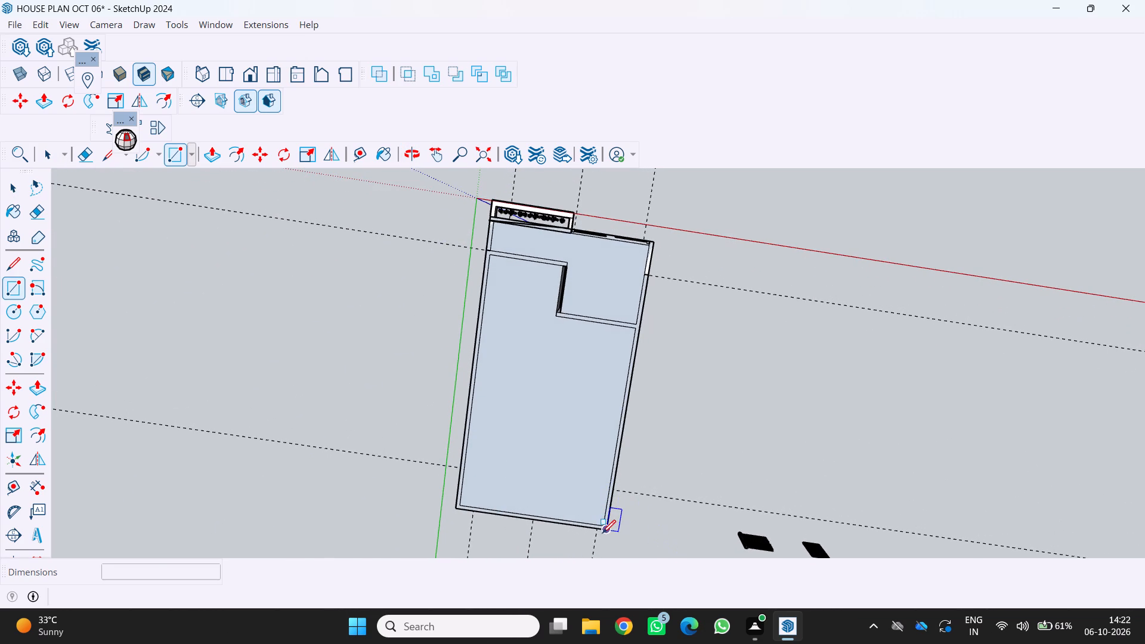
pyautogui.moveTo(602, 533); pyautogui.dragTo(584, 515)
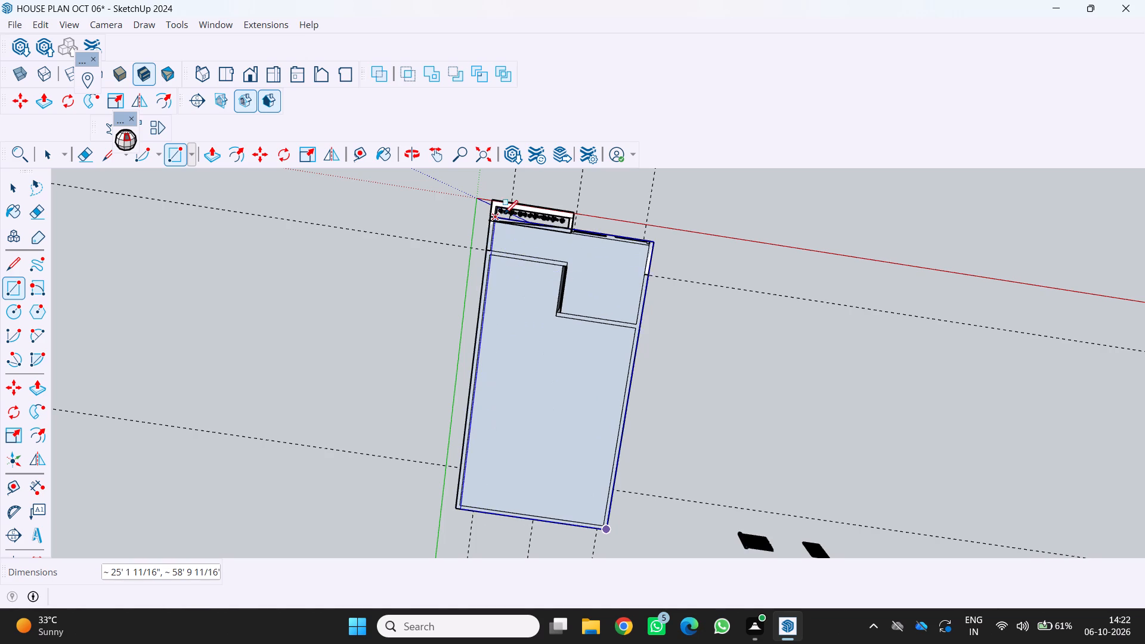
pyautogui.scroll(10, 493, 243)
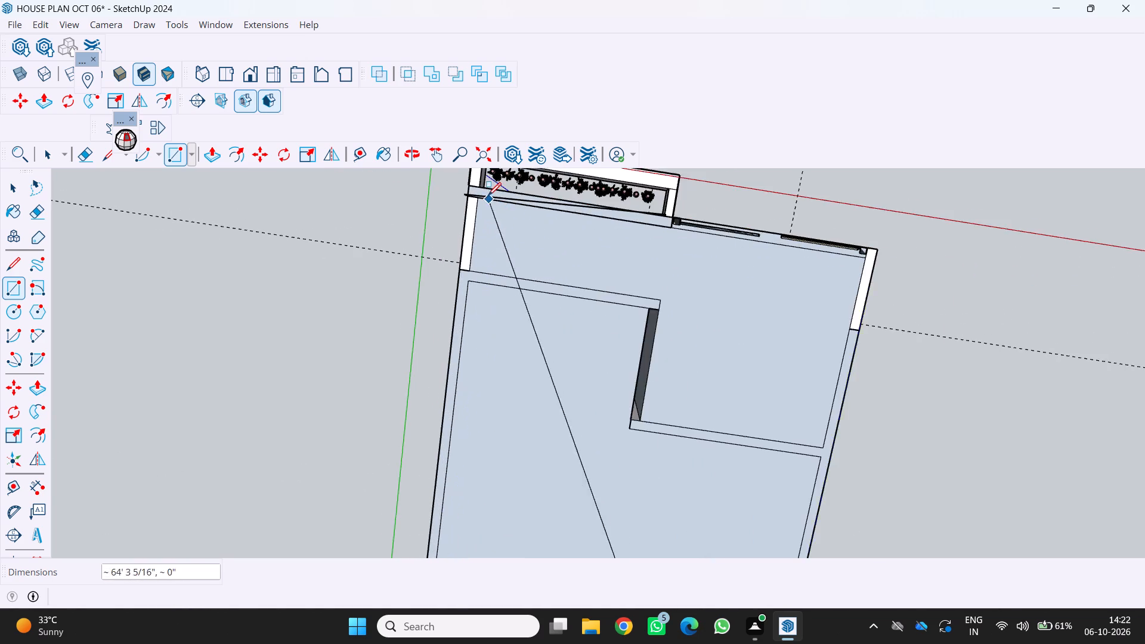
pyautogui.scroll(3, 488, 196)
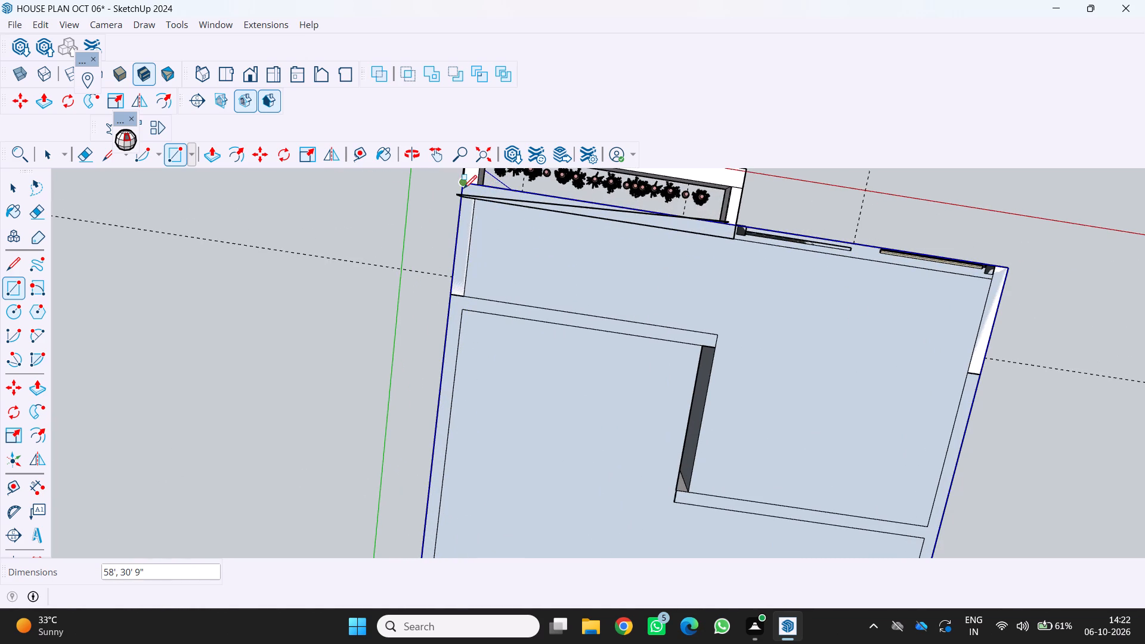
pyautogui.click(463, 188)
# Examine the front elevation at ground level, including the boundary wall, the planter and the gap between the gates.
pyautogui.scroll(-13, 516, 308)
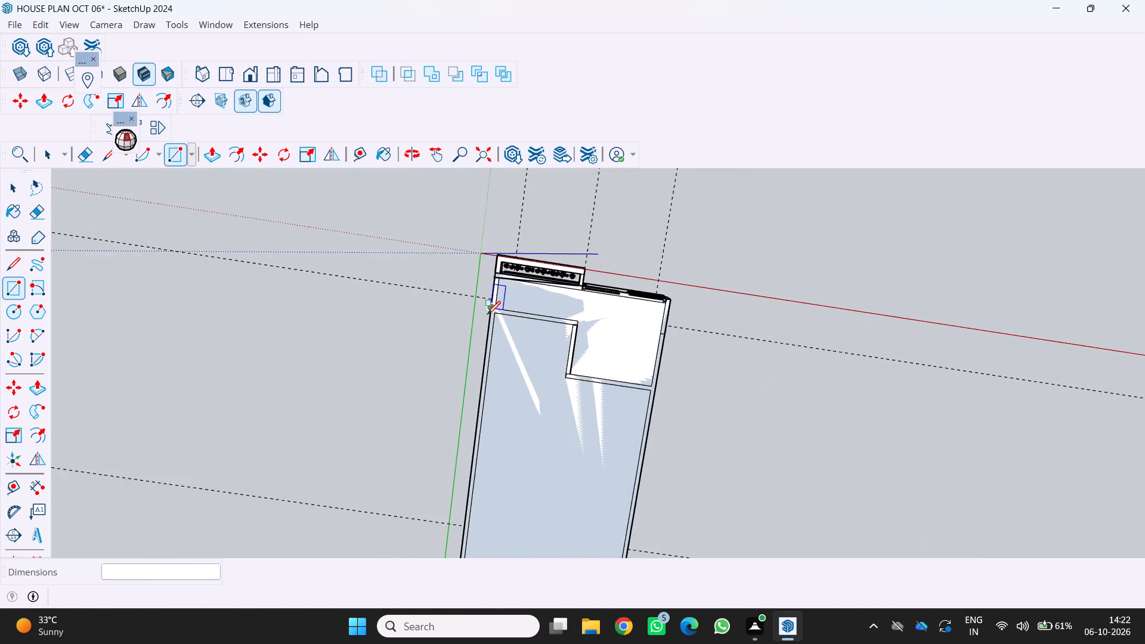
pyautogui.scroll(-3, 487, 314)
pyautogui.moveTo(487, 314); pyautogui.dragTo(441, 513, button='middle')
pyautogui.scroll(-4, 430, 418)
pyautogui.middleClick(430, 418)
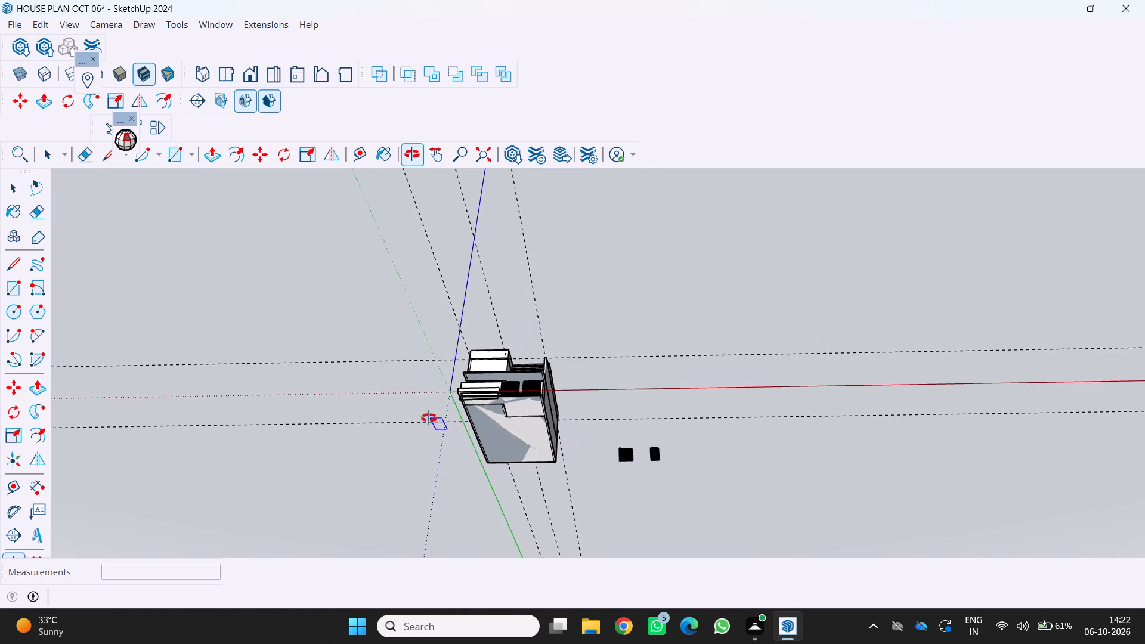
pyautogui.scroll(-3, 429, 418)
pyautogui.moveTo(428, 417); pyautogui.dragTo(460, 538, button='middle')
pyautogui.moveTo(426, 405); pyautogui.dragTo(415, 504, button='middle')
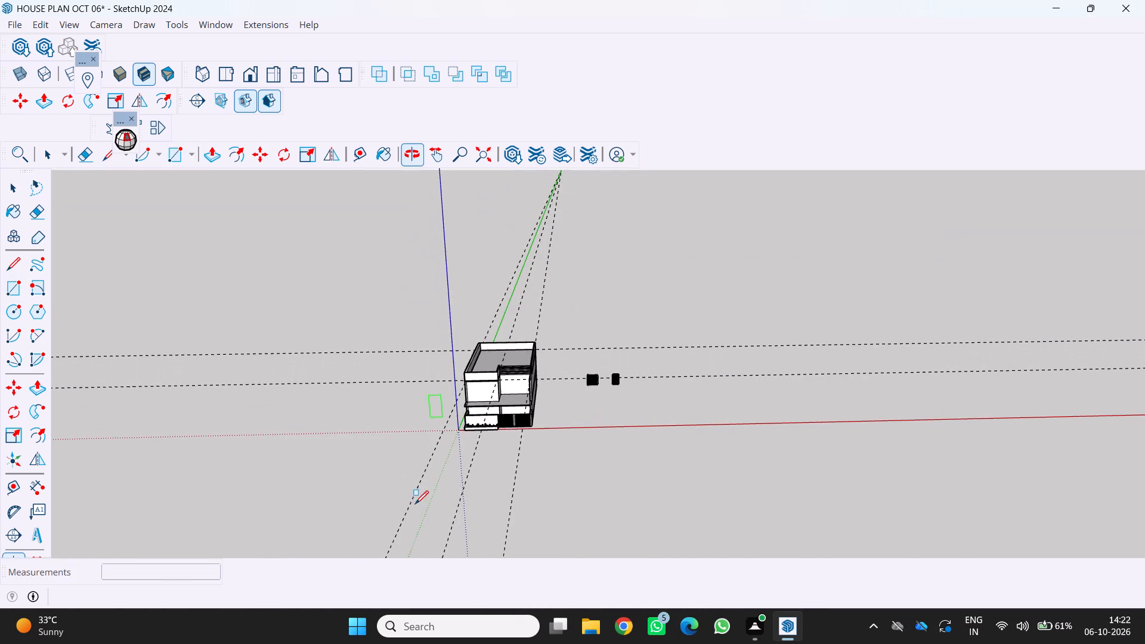
pyautogui.scroll(14, 459, 396)
pyautogui.moveTo(465, 464); pyautogui.dragTo(431, 423, button='middle')
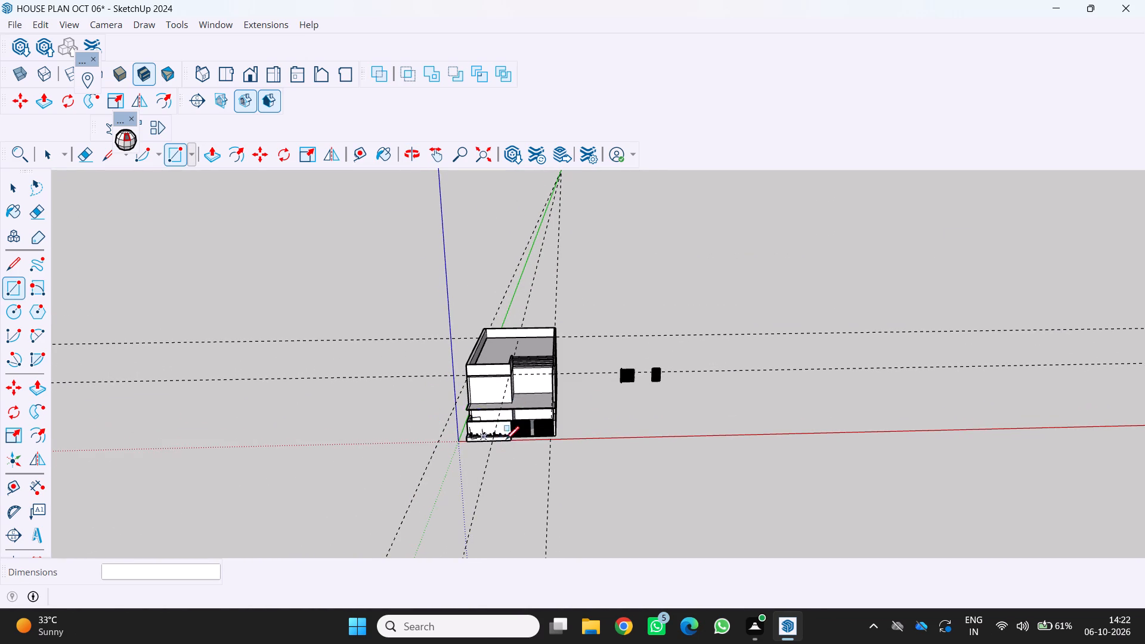
pyautogui.scroll(12, 425, 467)
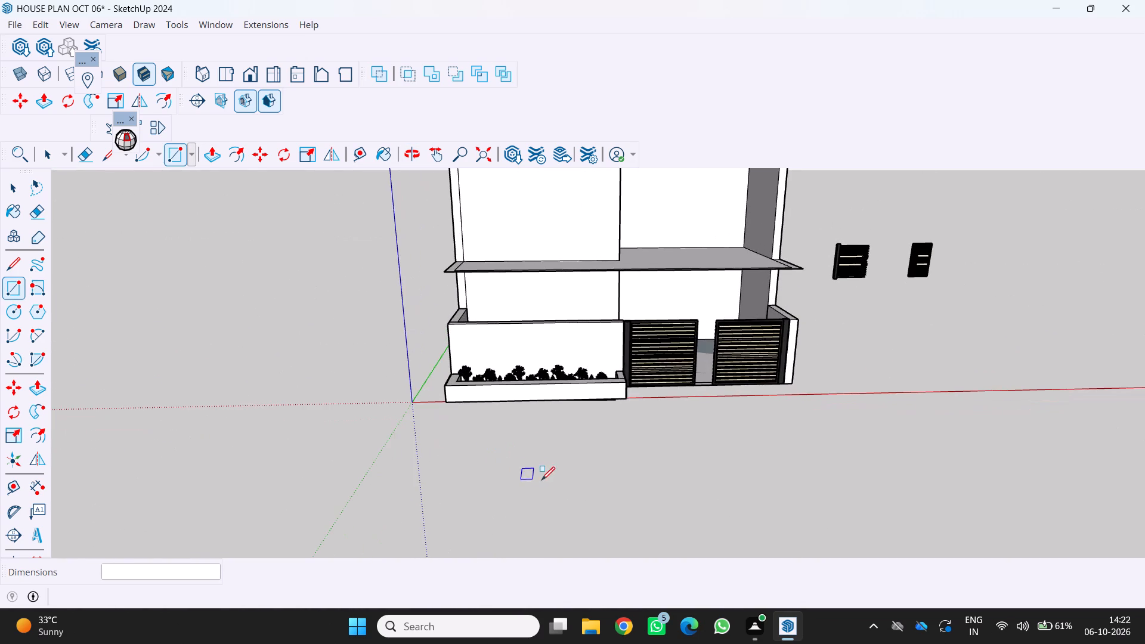
pyautogui.scroll(3, 574, 465)
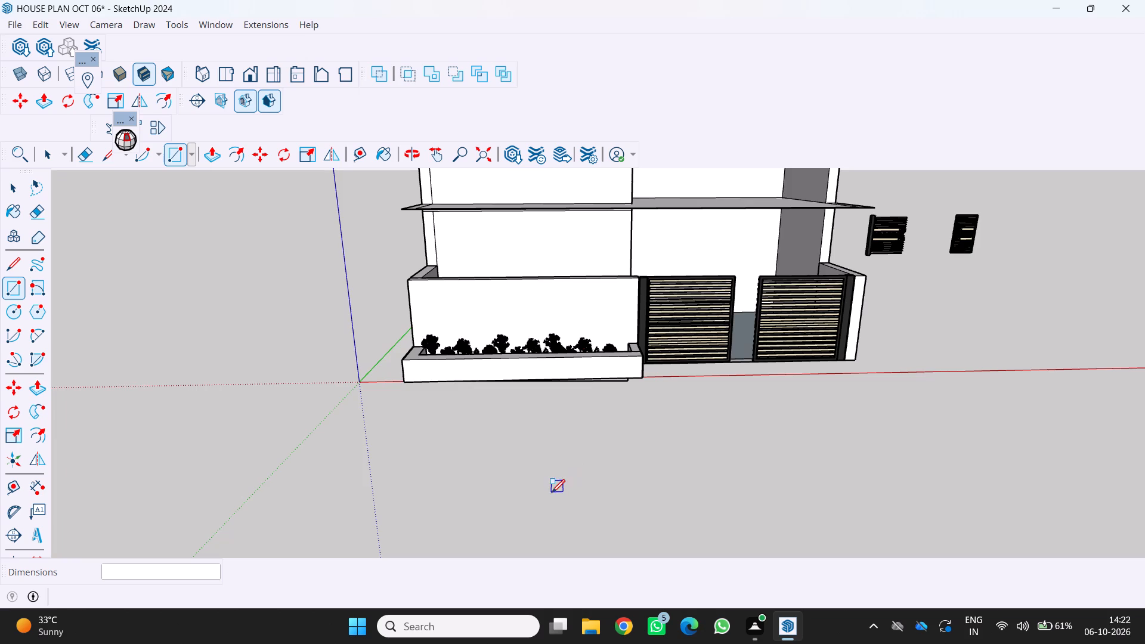
pyautogui.scroll(2, 615, 442)
pyautogui.scroll(1, 752, 351)
pyautogui.scroll(-4, 776, 339)
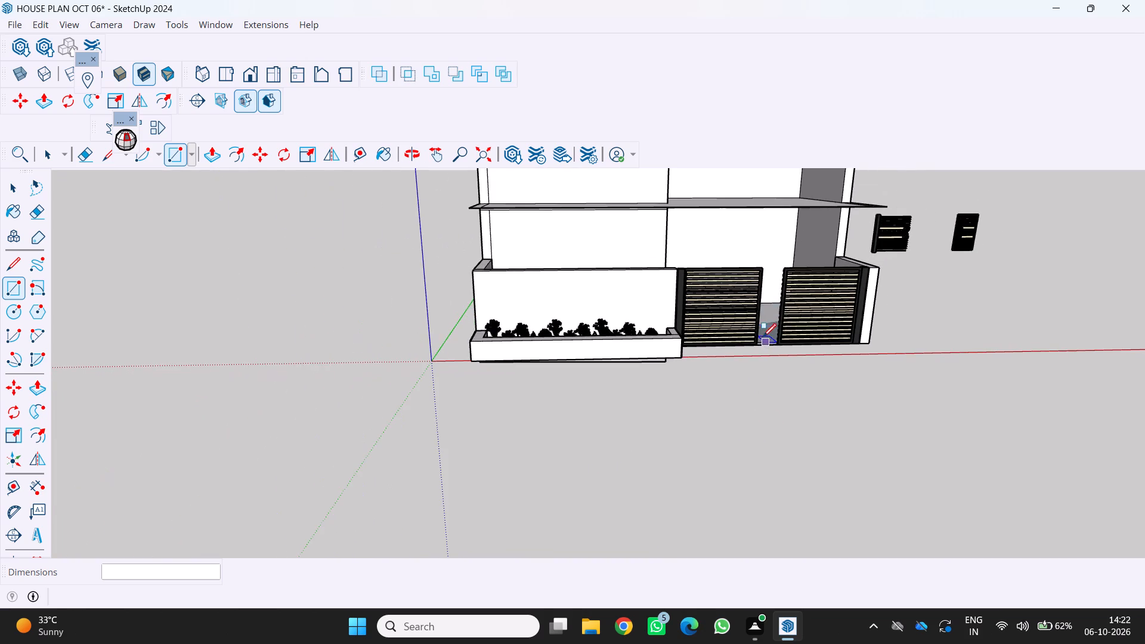
pyautogui.scroll(3, 762, 364)
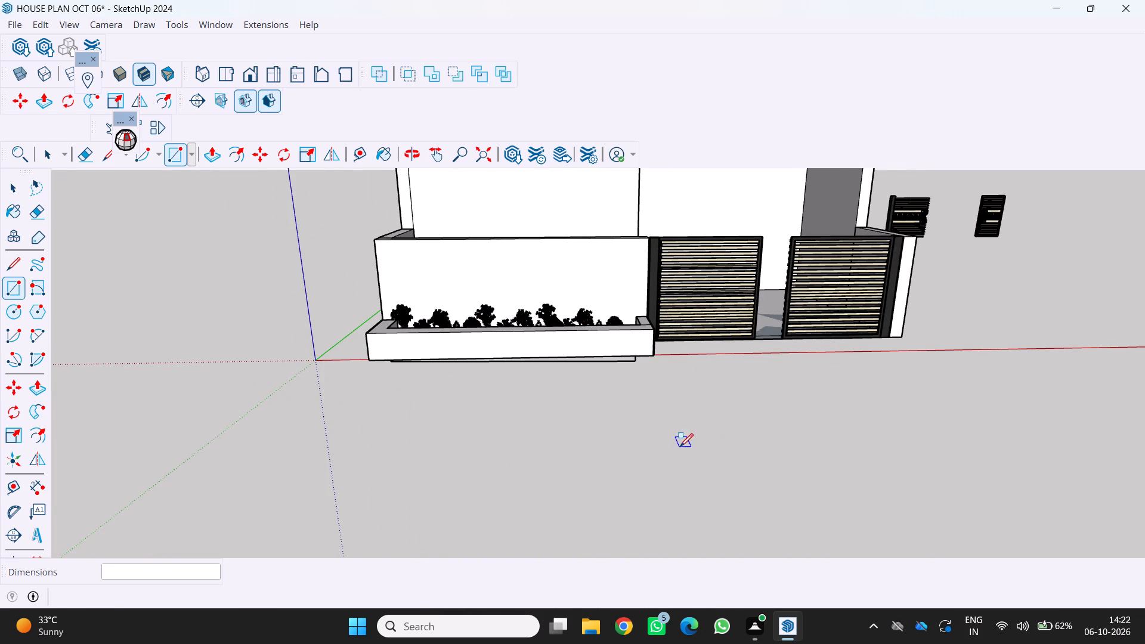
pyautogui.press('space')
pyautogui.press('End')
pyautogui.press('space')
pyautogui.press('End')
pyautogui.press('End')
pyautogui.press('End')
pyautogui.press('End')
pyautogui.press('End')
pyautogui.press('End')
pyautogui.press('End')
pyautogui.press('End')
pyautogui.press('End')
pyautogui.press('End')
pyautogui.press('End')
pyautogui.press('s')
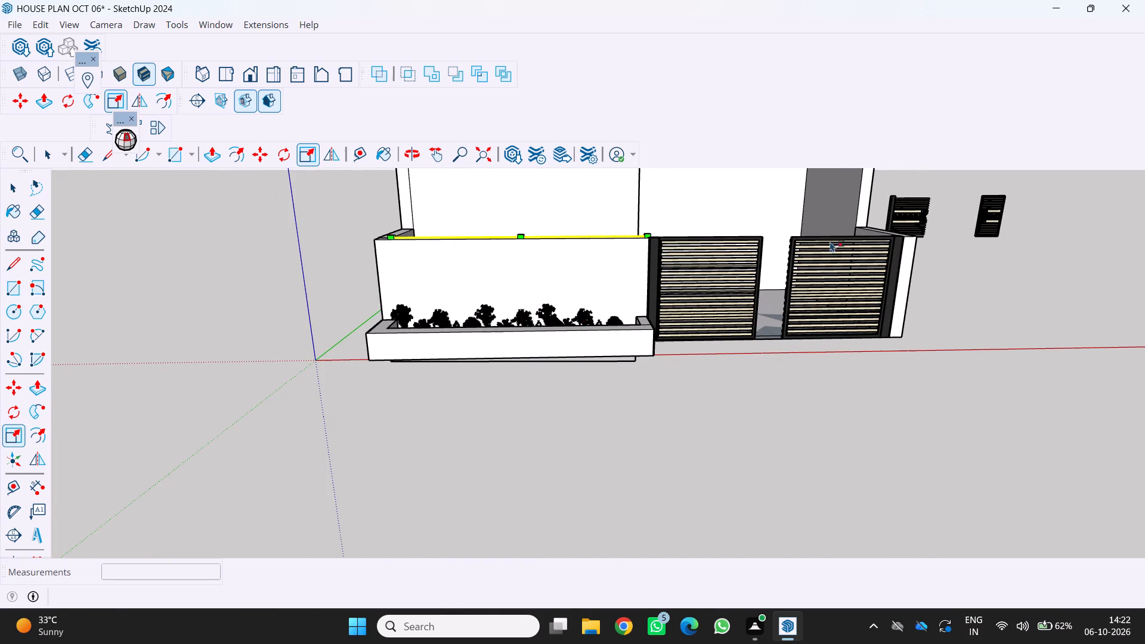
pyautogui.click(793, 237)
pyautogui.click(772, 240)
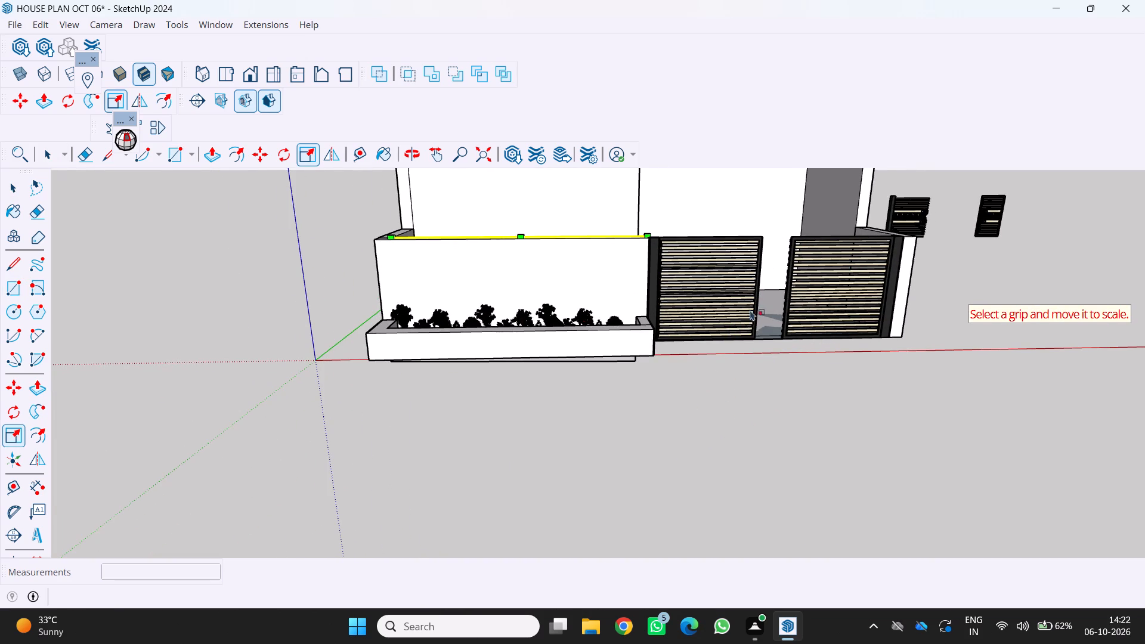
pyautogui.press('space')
# Open the group containing the planter and the front gates for editing.
pyautogui.press('End')
pyautogui.press('space')
pyautogui.press('End')
pyautogui.press('End')
pyautogui.press('End')
pyautogui.press('End')
pyautogui.press('End')
pyautogui.press('End')
pyautogui.press('End')
pyautogui.press('End')
pyautogui.press('End')
pyautogui.press('End')
pyautogui.press('End')
pyautogui.press('End')
pyautogui.press('End')
pyautogui.press('End')
pyautogui.press('End')
pyautogui.press('End')
pyautogui.press('End')
pyautogui.press('End')
pyautogui.press('End')
pyautogui.press('End')
pyautogui.click(791, 237)
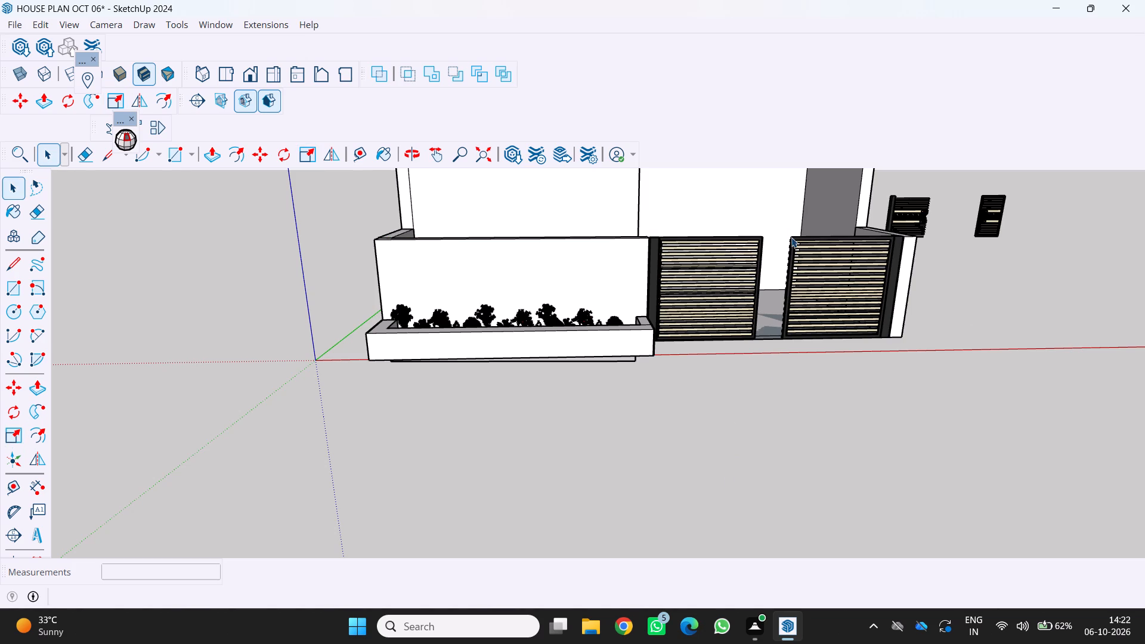
pyautogui.doubleClick(791, 237)
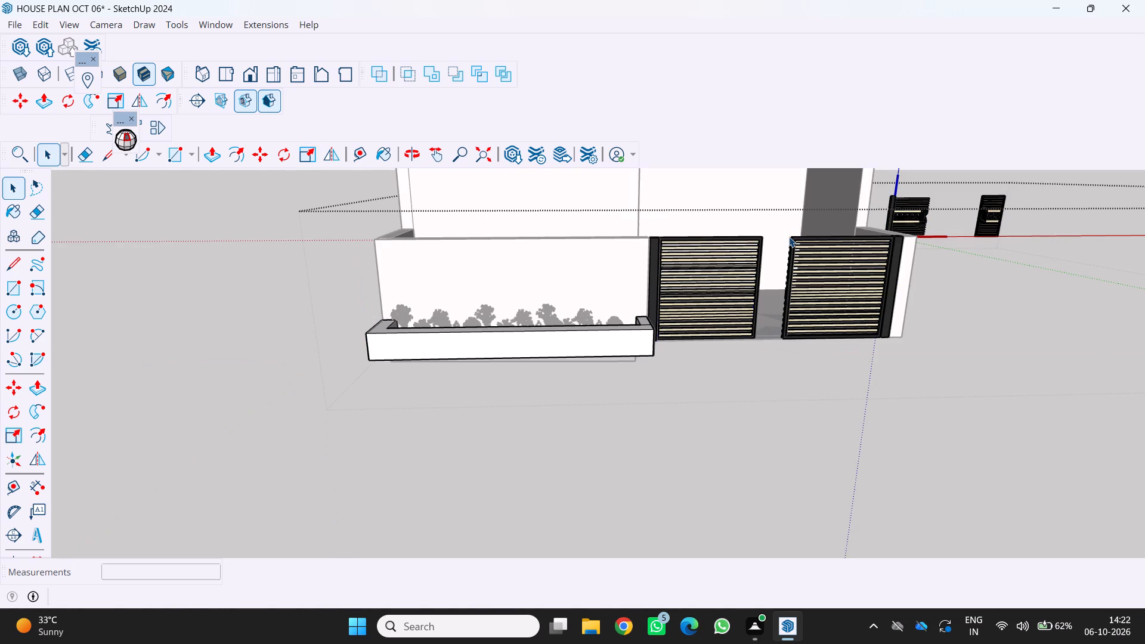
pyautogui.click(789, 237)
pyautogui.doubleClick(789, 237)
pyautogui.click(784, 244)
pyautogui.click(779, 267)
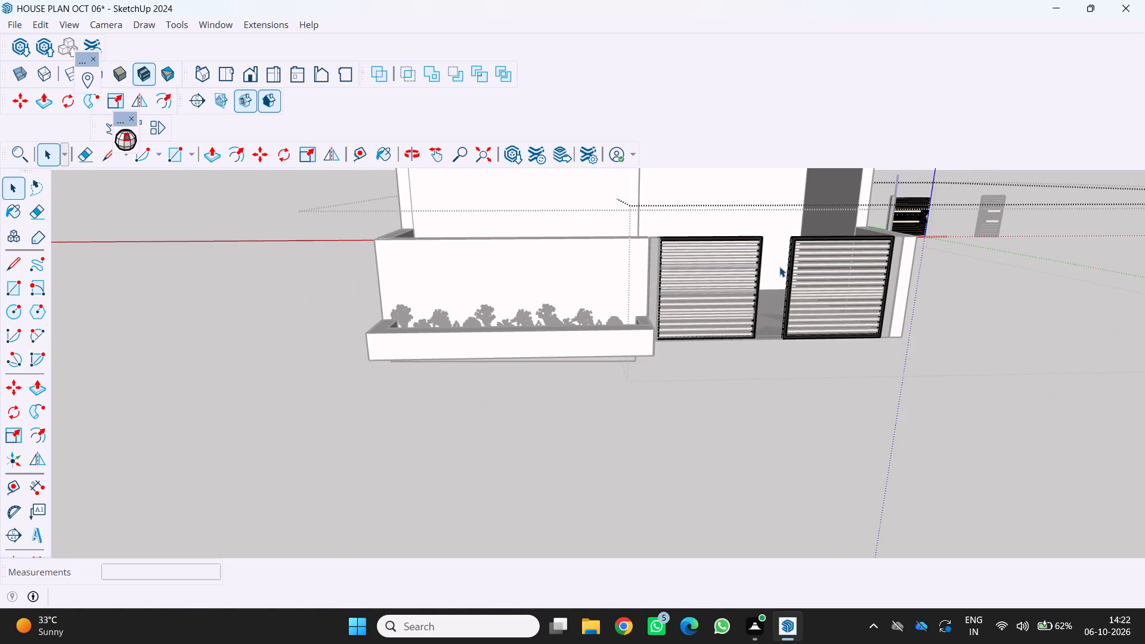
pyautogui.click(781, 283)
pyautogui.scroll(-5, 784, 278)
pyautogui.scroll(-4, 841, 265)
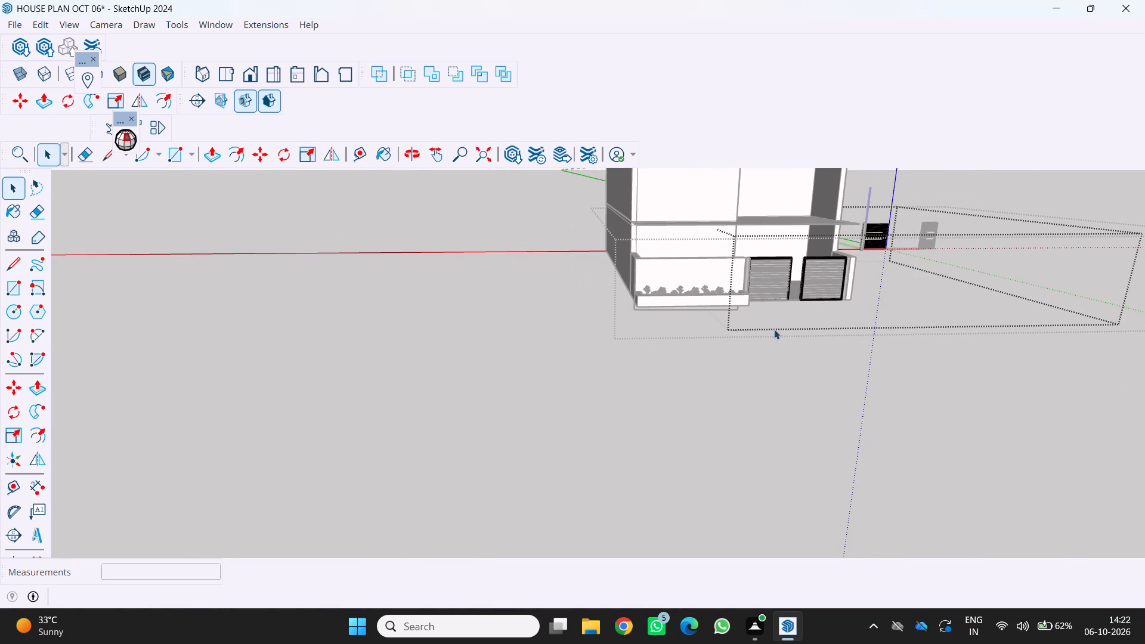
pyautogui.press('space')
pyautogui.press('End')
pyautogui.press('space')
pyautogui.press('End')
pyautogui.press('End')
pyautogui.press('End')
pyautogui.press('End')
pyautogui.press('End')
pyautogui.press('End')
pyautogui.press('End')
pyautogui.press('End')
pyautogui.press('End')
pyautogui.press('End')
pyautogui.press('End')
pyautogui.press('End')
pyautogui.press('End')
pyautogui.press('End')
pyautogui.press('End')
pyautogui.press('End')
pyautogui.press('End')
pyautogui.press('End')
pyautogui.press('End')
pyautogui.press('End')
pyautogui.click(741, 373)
# Scale the detached gate panel farthest from the house by about 0.32 along red and 20.64 along green.
pyautogui.moveTo(868, 299); pyautogui.dragTo(833, 308, button='middle')
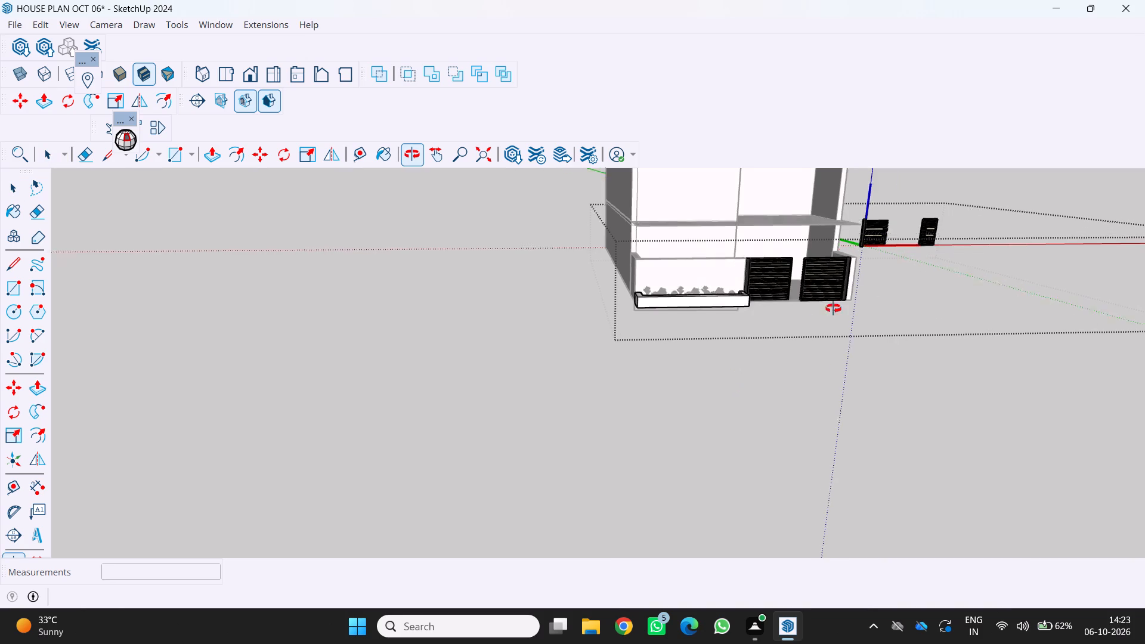
pyautogui.moveTo(833, 308); pyautogui.dragTo(763, 295, button='middle')
pyautogui.scroll(-5, 763, 295)
pyautogui.scroll(-1, 867, 317)
pyautogui.scroll(2, 1144, 369)
pyautogui.scroll(8, 1039, 275)
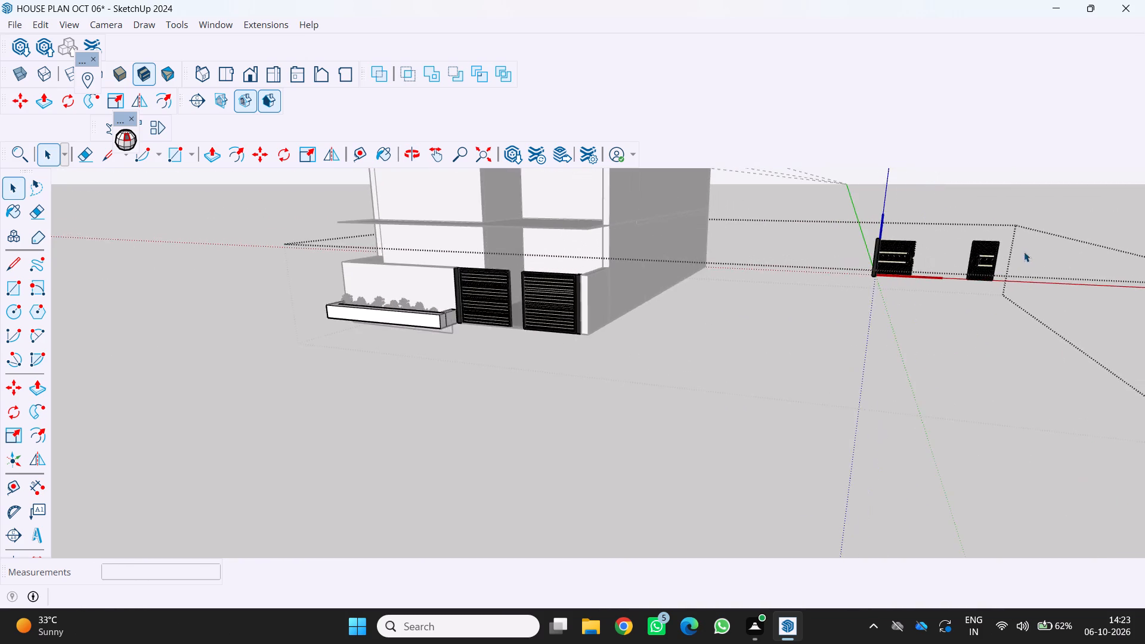
pyautogui.scroll(5, 999, 227)
pyautogui.click(999, 269)
pyautogui.click(995, 267)
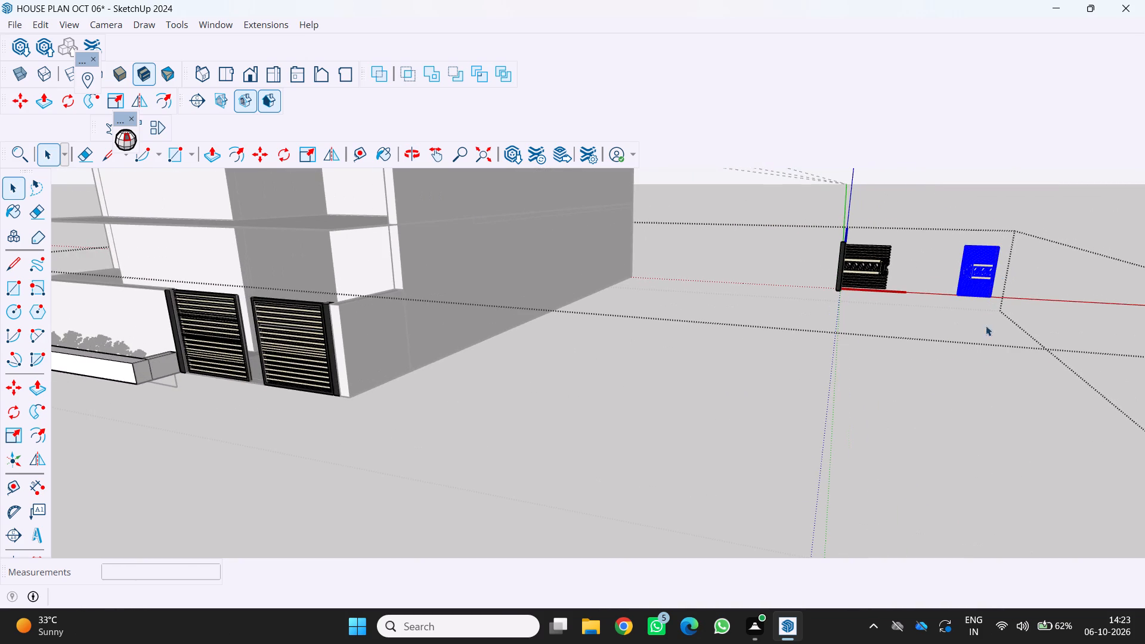
pyautogui.press('s')
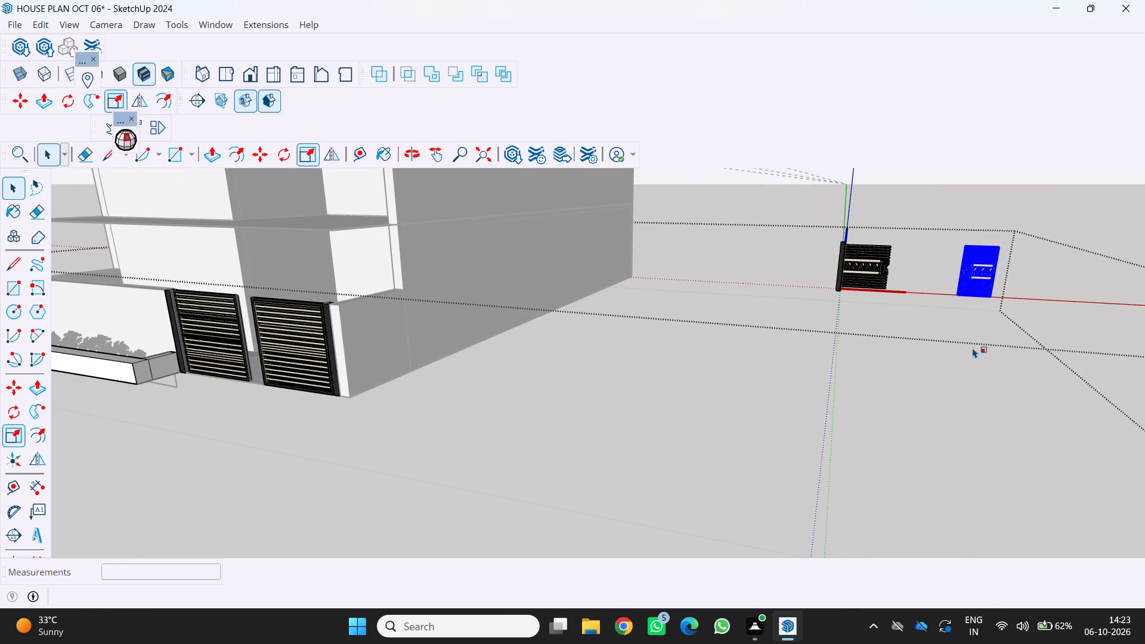
pyautogui.click(999, 243)
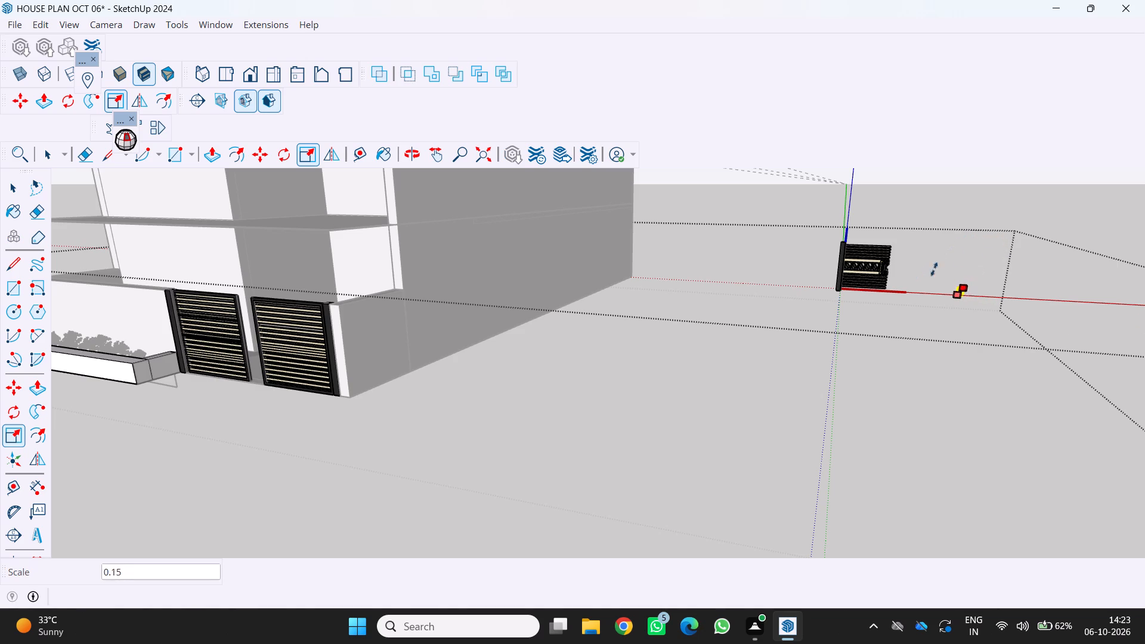
pyautogui.click(971, 234)
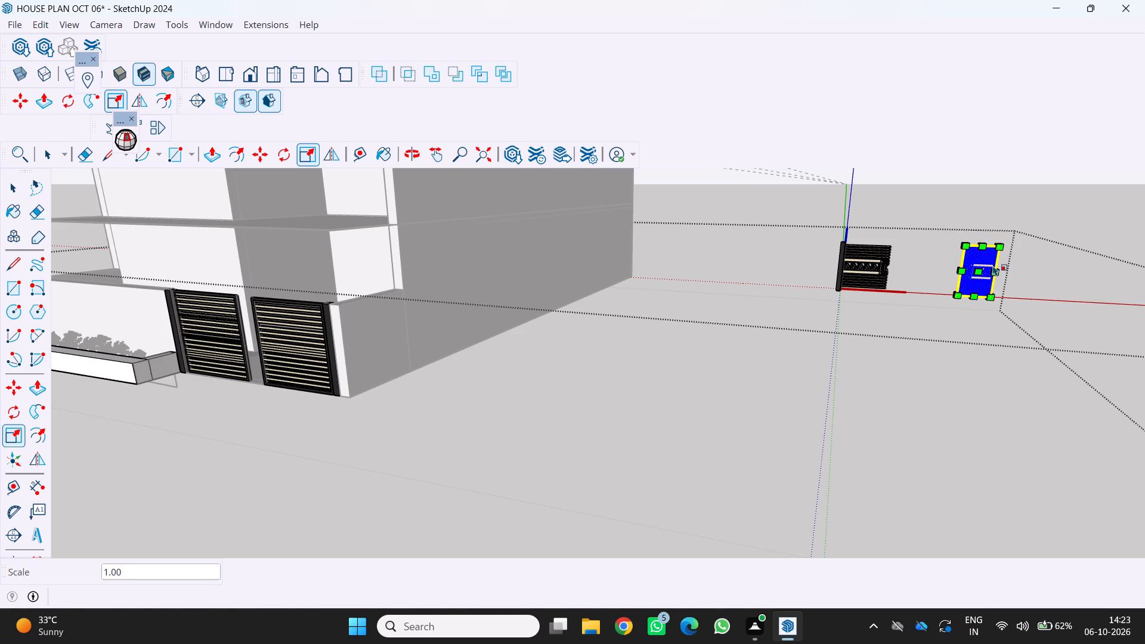
pyautogui.click(994, 275)
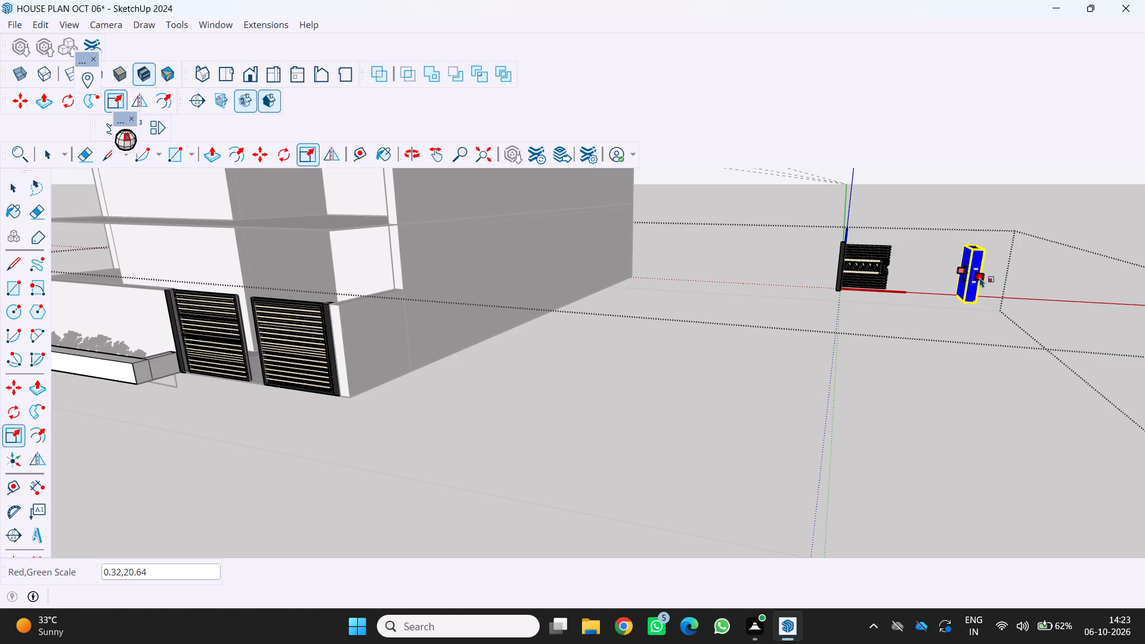
pyautogui.click(979, 277)
pyautogui.scroll(5, 949, 304)
pyautogui.moveTo(945, 309); pyautogui.dragTo(1046, 369, button='middle')
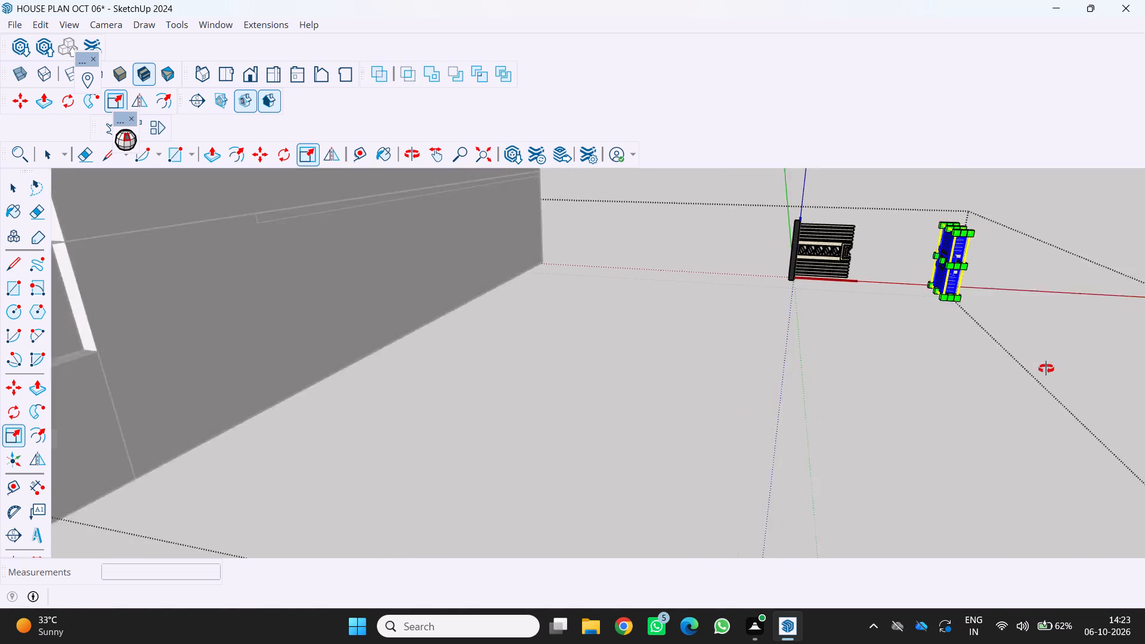
pyautogui.moveTo(1046, 369); pyautogui.dragTo(1064, 376, button='middle')
pyautogui.scroll(-10, 914, 291)
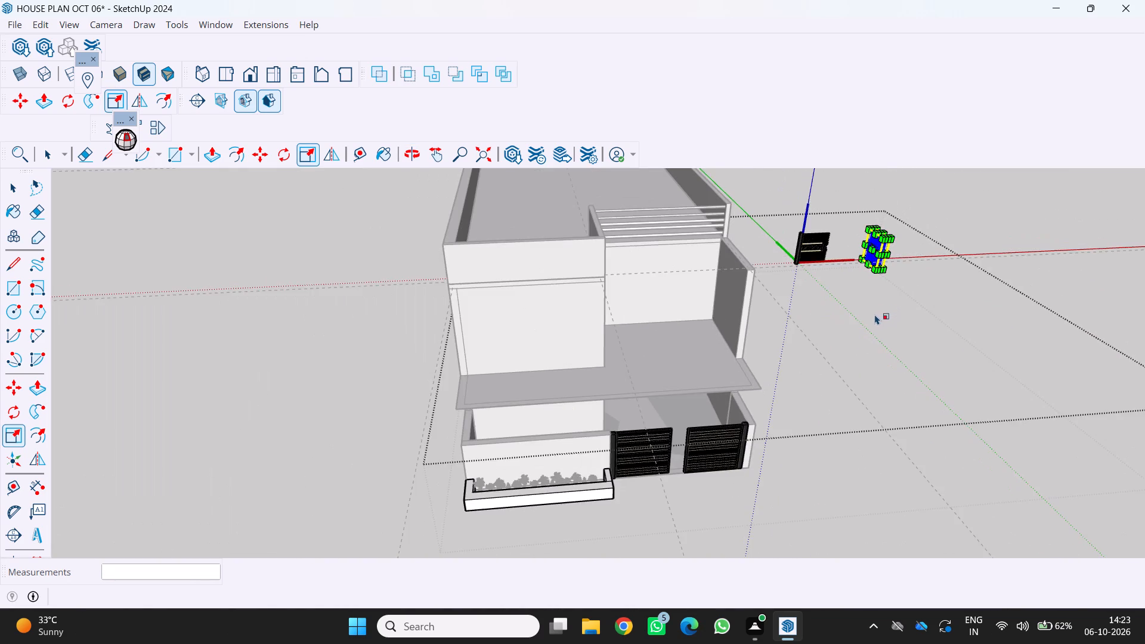
pyautogui.moveTo(875, 314); pyautogui.dragTo(852, 272, button='middle')
pyautogui.scroll(2, 886, 287)
pyautogui.press('space')
pyautogui.press('End')
pyautogui.press('End')
pyautogui.press('End')
pyautogui.press('End')
pyautogui.press('End')
pyautogui.press('End')
pyautogui.press('End')
pyautogui.press('End')
pyautogui.press('End')
pyautogui.press('End')
pyautogui.press('End')
pyautogui.press('End')
pyautogui.press('End')
pyautogui.press('End')
pyautogui.press('End')
pyautogui.press('End')
pyautogui.press('End')
pyautogui.press('End')
pyautogui.press('End')
pyautogui.press('End')
pyautogui.scroll(3, 942, 284)
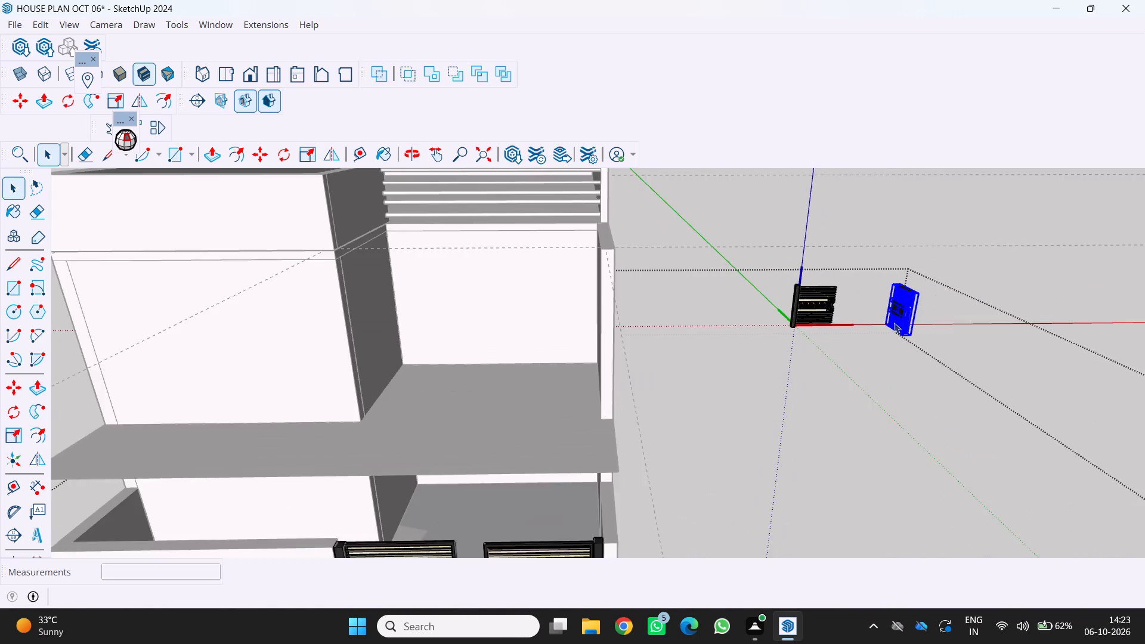
pyautogui.scroll(10, 894, 323)
pyautogui.moveTo(901, 289); pyautogui.dragTo(987, 308, button='middle')
pyautogui.press('space')
pyautogui.press('End')
pyautogui.press('End')
pyautogui.press('End')
pyautogui.press('End')
pyautogui.press('End')
pyautogui.press('End')
pyautogui.press('End')
pyautogui.press('End')
pyautogui.press('End')
pyautogui.press('End')
pyautogui.press('End')
pyautogui.press('End')
pyautogui.press('End')
pyautogui.press('End')
pyautogui.press('End')
pyautogui.press('End')
pyautogui.press('End')
pyautogui.press('End')
pyautogui.press('End')
pyautogui.press('End')
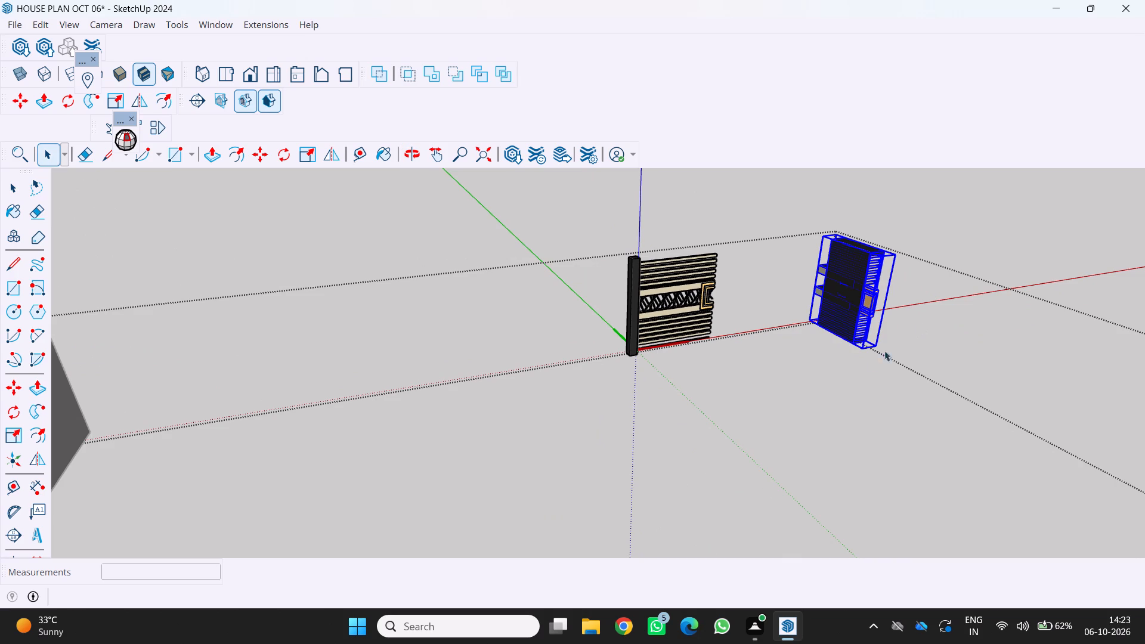
pyautogui.click(861, 376)
# Examine the whole house front, its gates and planter, and the detached gate panels from several heights and distances.
pyautogui.scroll(-8, 871, 343)
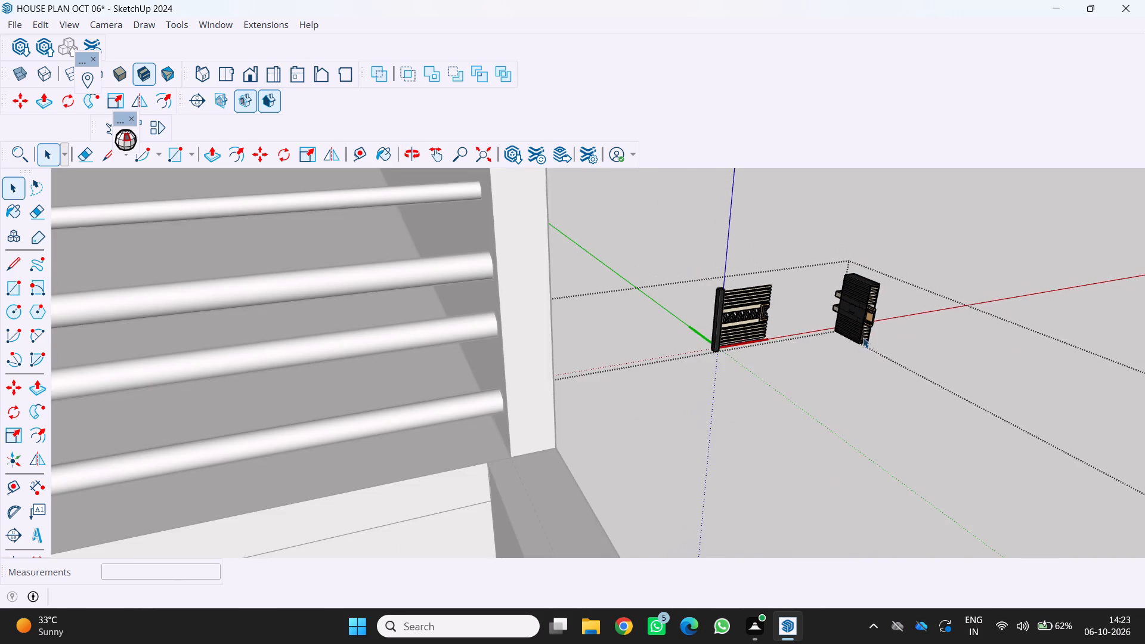
pyautogui.scroll(-12, 863, 338)
pyautogui.moveTo(793, 465); pyautogui.dragTo(748, 428, button='middle')
pyautogui.scroll(-5, 748, 428)
pyautogui.scroll(1, 806, 494)
pyautogui.moveTo(818, 506); pyautogui.dragTo(775, 451, button='middle')
pyautogui.scroll(9, 810, 500)
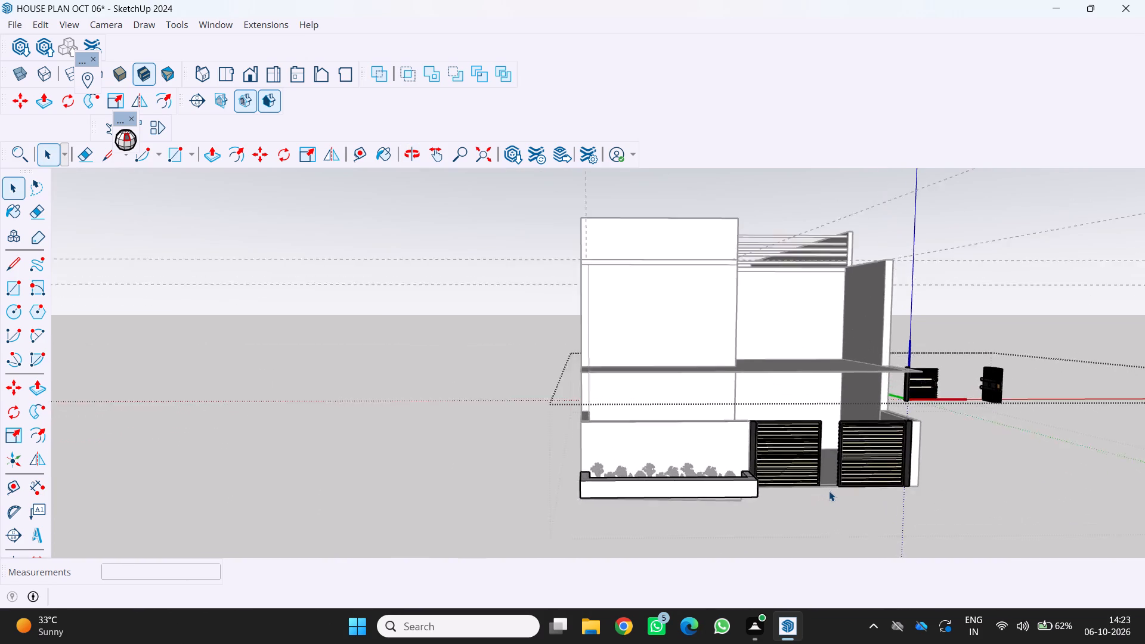
pyautogui.scroll(2, 829, 491)
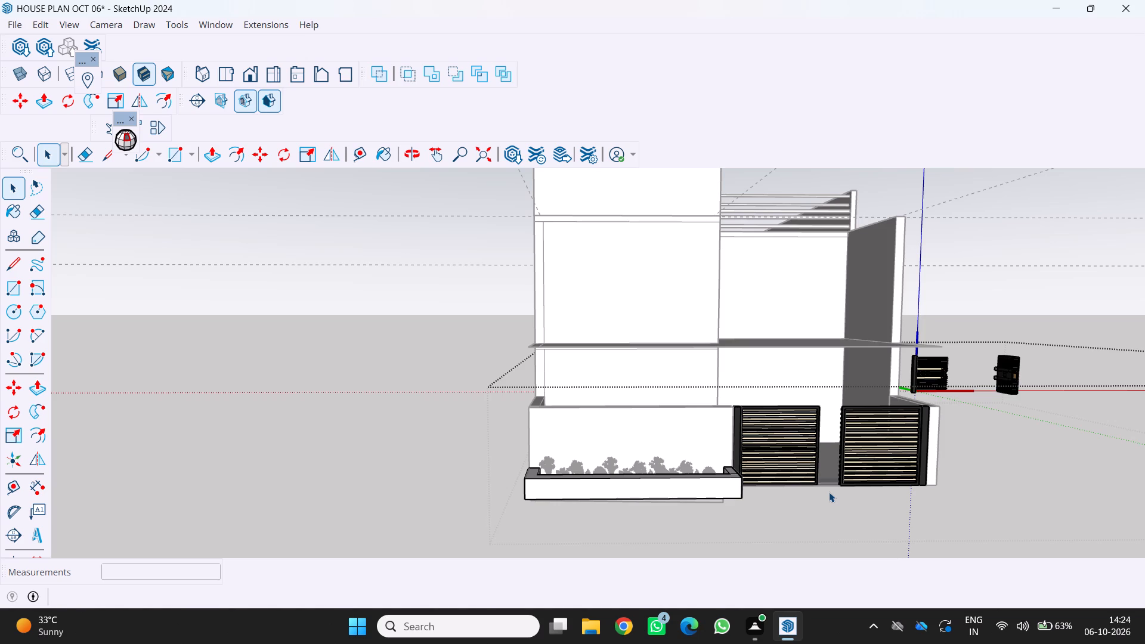
pyautogui.scroll(-4, 916, 396)
pyautogui.moveTo(892, 378); pyautogui.dragTo(892, 378, button='middle')
pyautogui.scroll(1, 892, 378)
pyautogui.moveTo(892, 378); pyautogui.dragTo(818, 431, button='middle')
pyautogui.scroll(-5, 821, 428)
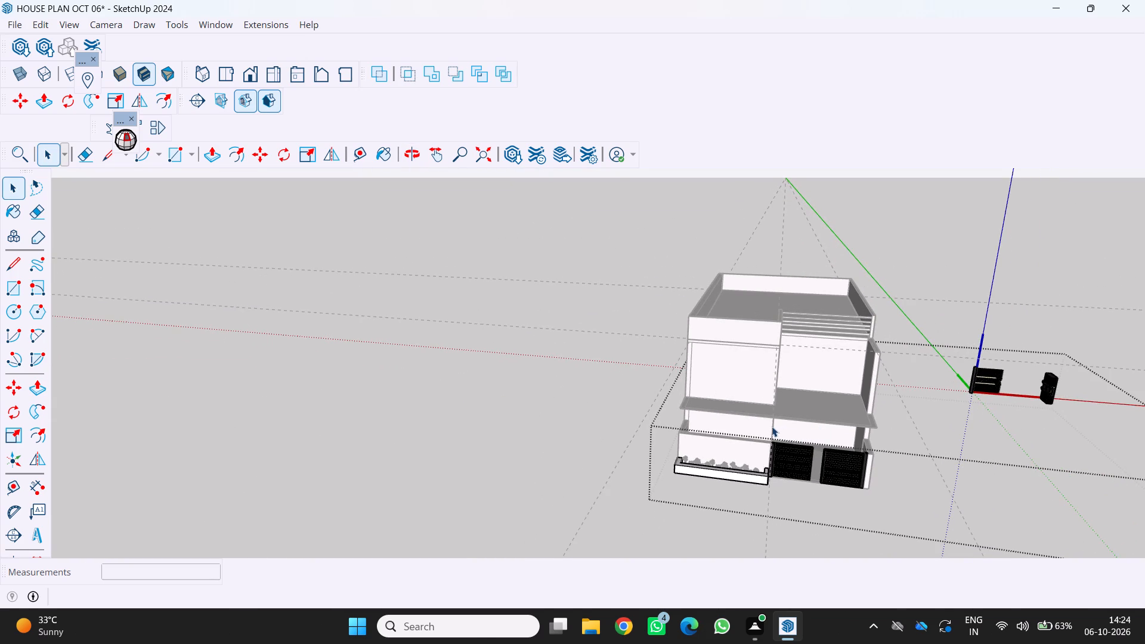
pyautogui.scroll(-3, 787, 417)
pyautogui.moveTo(788, 410); pyautogui.dragTo(799, 335, button='middle')
pyautogui.scroll(3, 800, 358)
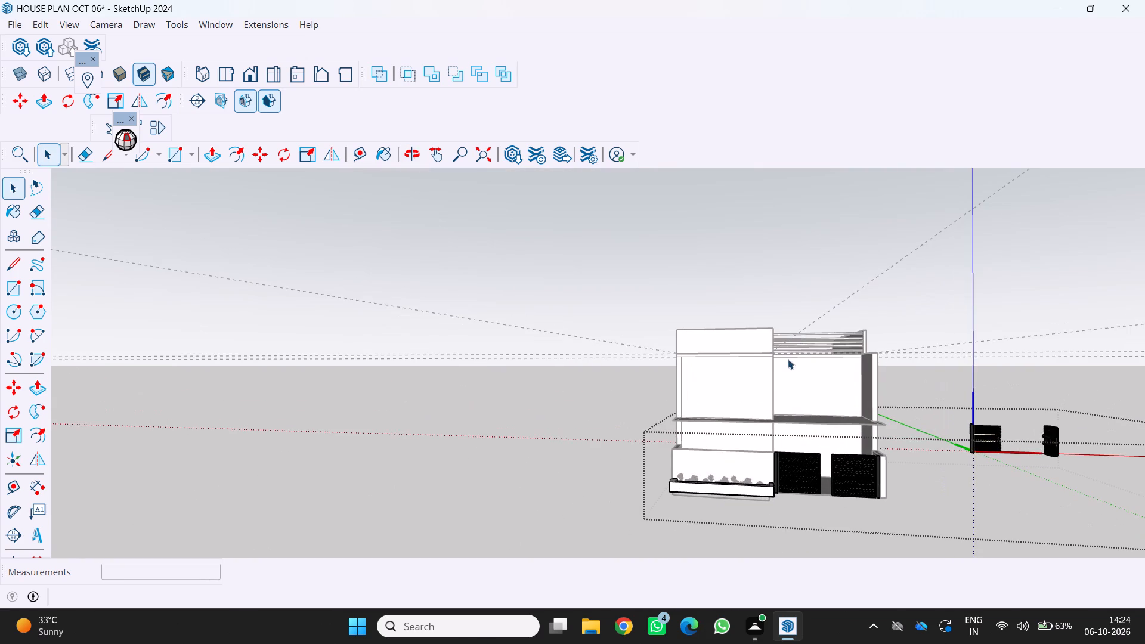
pyautogui.scroll(-5, 788, 358)
pyautogui.scroll(7, 833, 376)
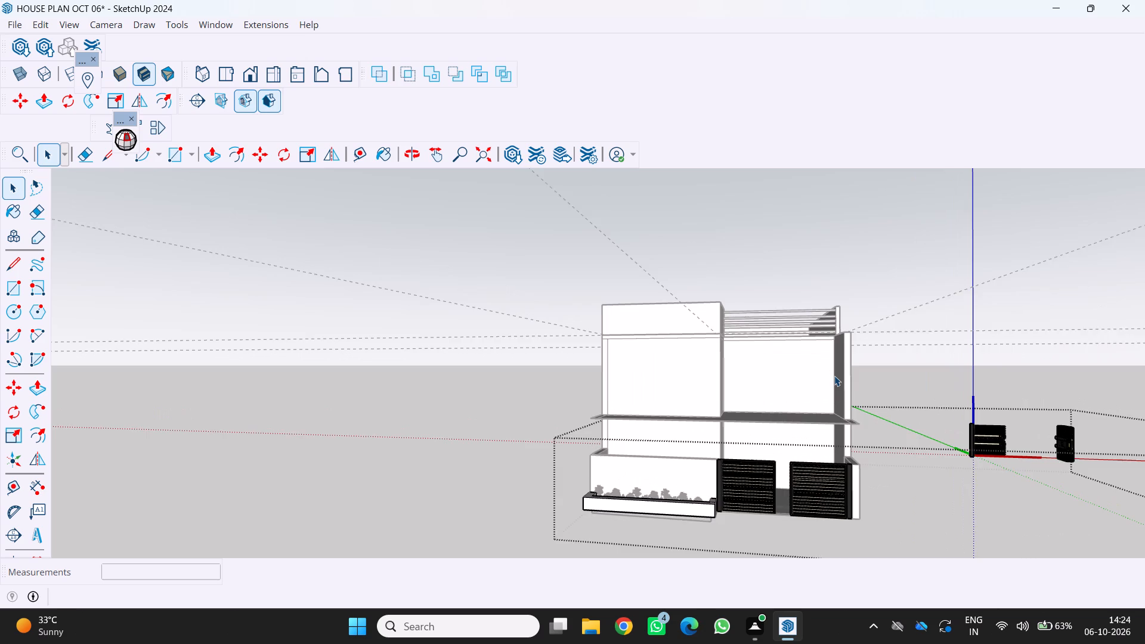
pyautogui.scroll(1, 834, 376)
pyautogui.scroll(-7, 834, 376)
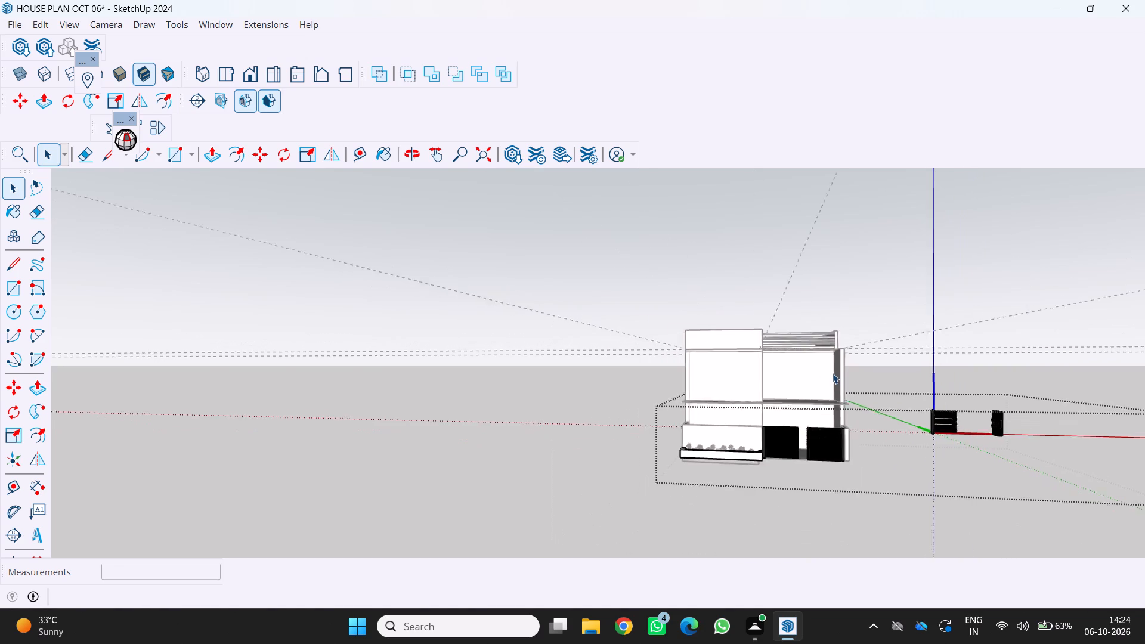
pyautogui.scroll(-2, 833, 373)
pyautogui.moveTo(840, 396); pyautogui.dragTo(852, 437, button='middle')
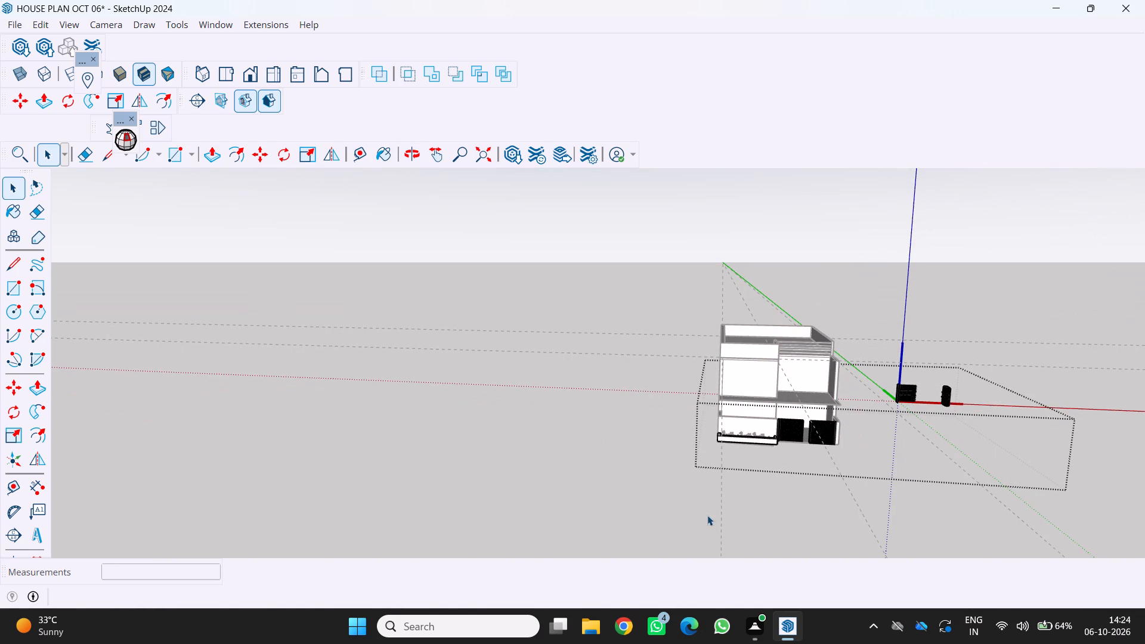
# Close the group containing the planter, the front gates and the detached gate panels.
pyautogui.press('space')
pyautogui.press('End')
pyautogui.press('space')
pyautogui.press('End')
pyautogui.press('End')
pyautogui.press('End')
pyautogui.press('End')
pyautogui.press('End')
pyautogui.press('End')
pyautogui.press('End')
pyautogui.press('End')
pyautogui.press('End')
pyautogui.press('End')
pyautogui.press('End')
pyautogui.press('End')
pyautogui.press('End')
pyautogui.press('End')
pyautogui.press('End')
pyautogui.press('End')
pyautogui.press('End')
pyautogui.press('End')
pyautogui.press('End')
pyautogui.press('End')
pyautogui.click(644, 499)
# Open the planter-and-gates group and the nested front gate post group inside it for editing.
pyautogui.scroll(4, 819, 484)
pyautogui.moveTo(850, 435); pyautogui.dragTo(807, 352, button='middle')
pyautogui.scroll(4, 783, 368)
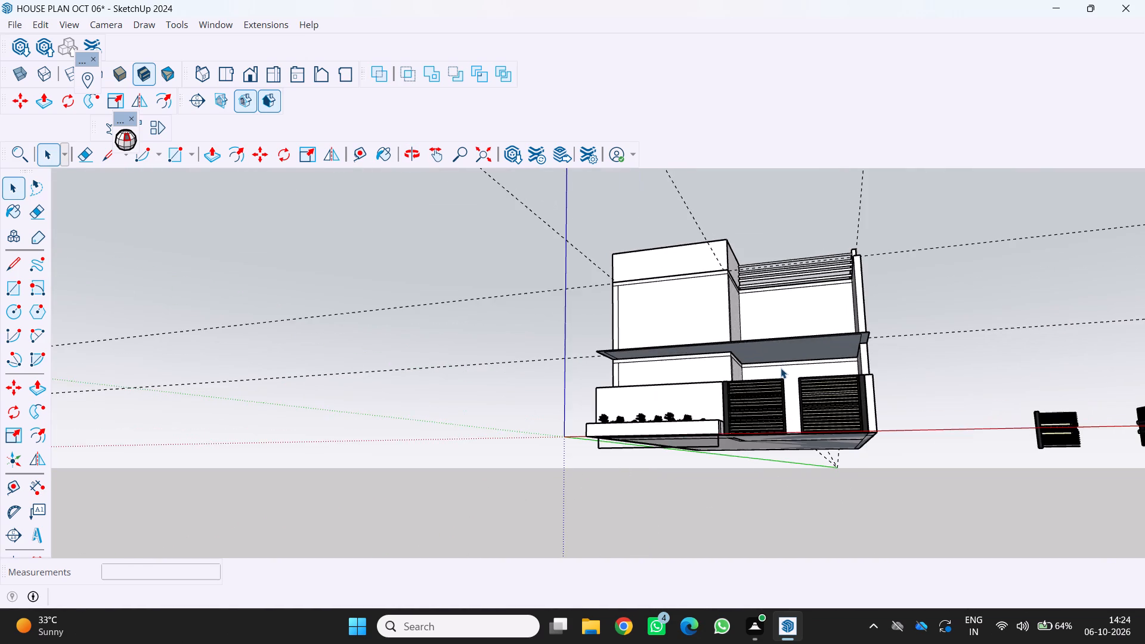
pyautogui.scroll(-8, 781, 368)
pyautogui.moveTo(781, 368); pyautogui.dragTo(782, 460, button='middle')
pyautogui.scroll(6, 778, 461)
pyautogui.moveTo(776, 450); pyautogui.dragTo(785, 469, button='middle')
pyautogui.moveTo(787, 470); pyautogui.dragTo(818, 532, button='middle')
pyautogui.scroll(8, 788, 450)
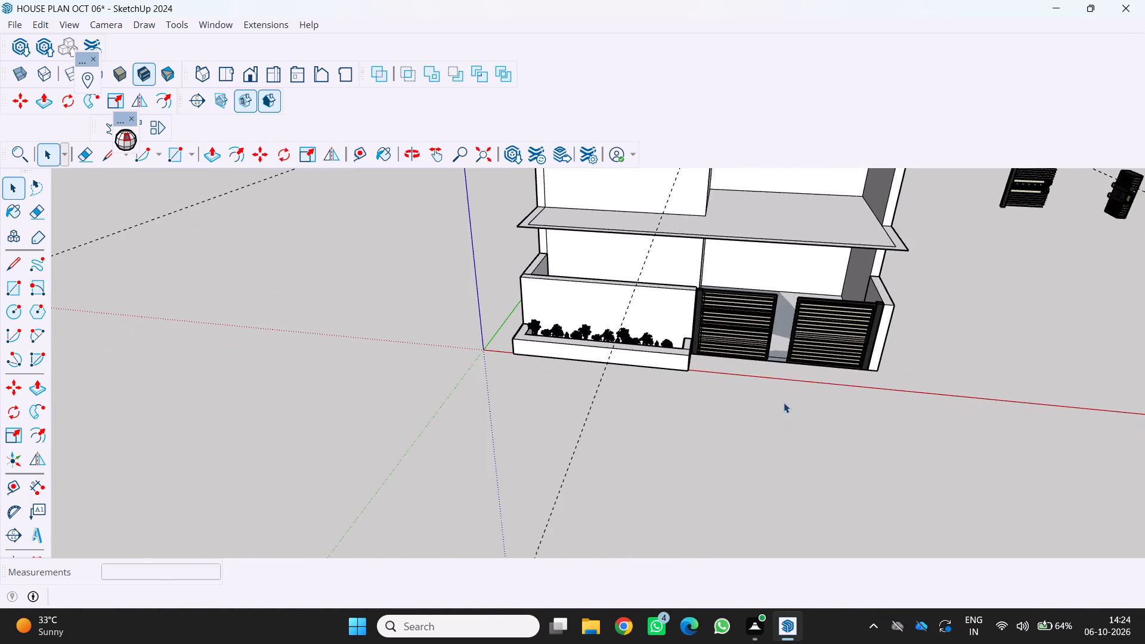
pyautogui.scroll(8, 784, 400)
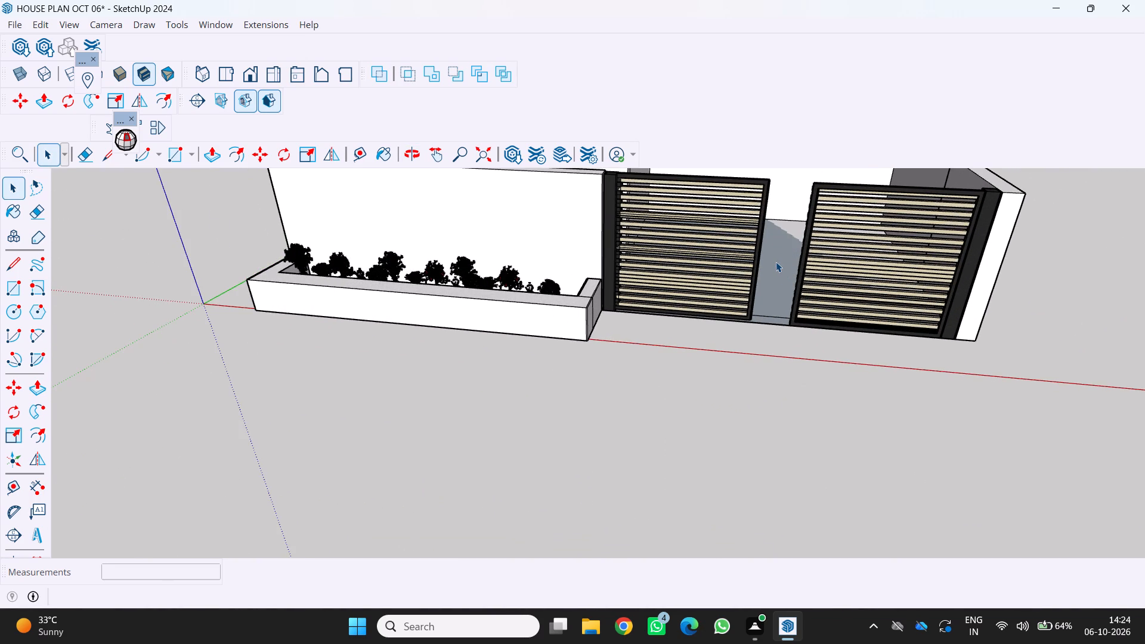
pyautogui.click(991, 203)
pyautogui.tripleClick(991, 203)
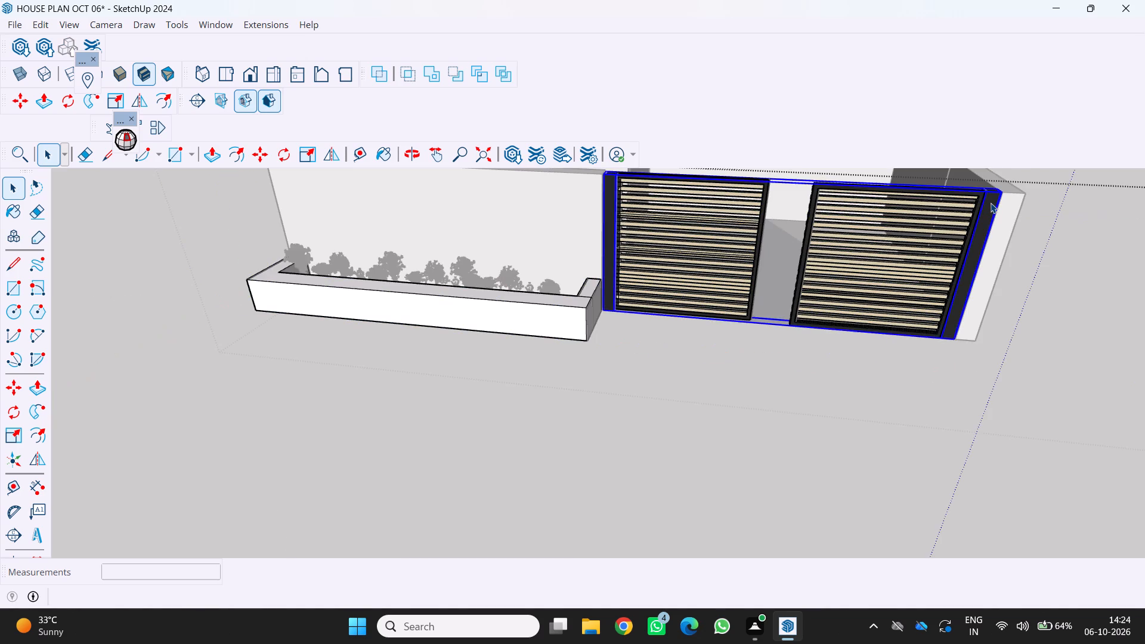
pyautogui.click(991, 203)
# Copy the black post at the gate's far end from the planter about 7' 7 5/8" to the inner edge of the planter-side gate panel.
pyautogui.click(991, 203)
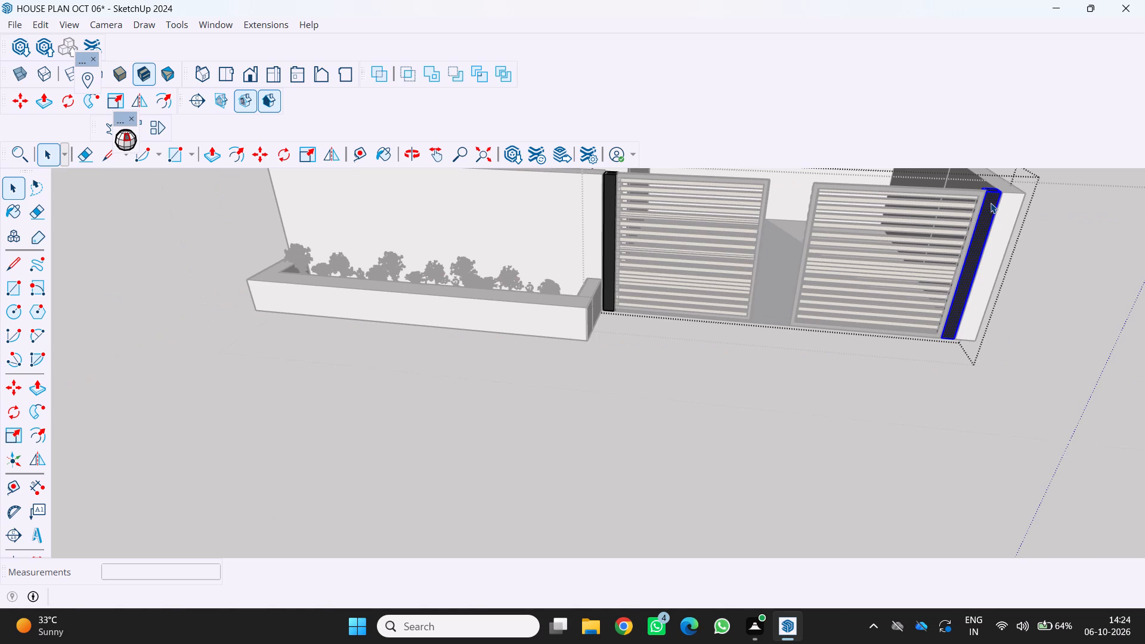
pyautogui.press('m')
pyautogui.press('End')
pyautogui.press('End')
pyautogui.press('End')
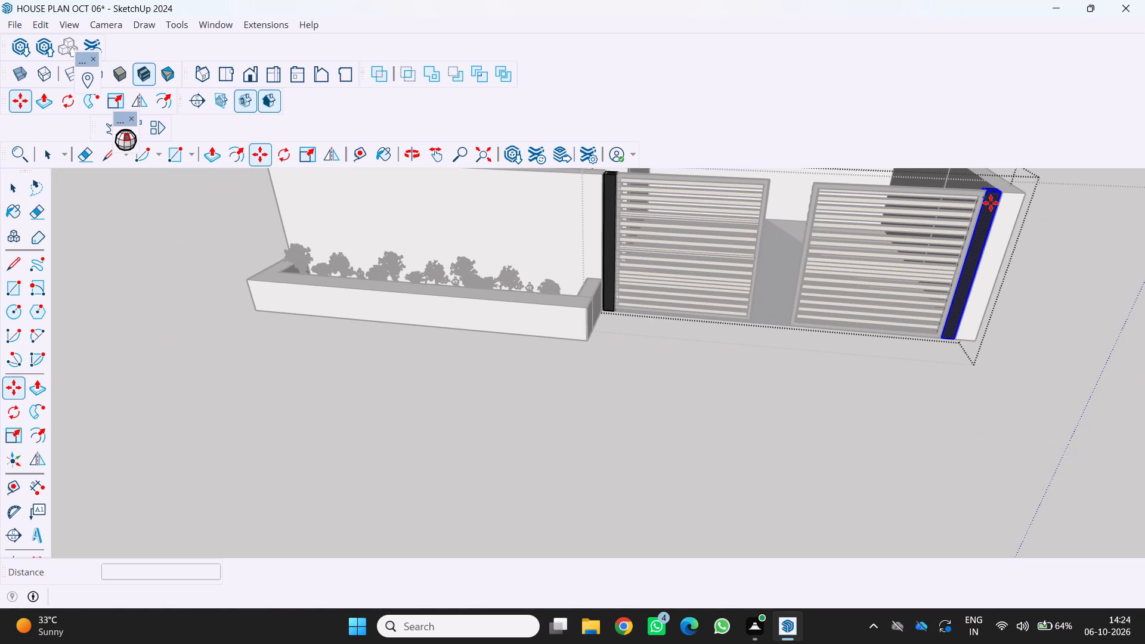
pyautogui.scroll(3, 1010, 182)
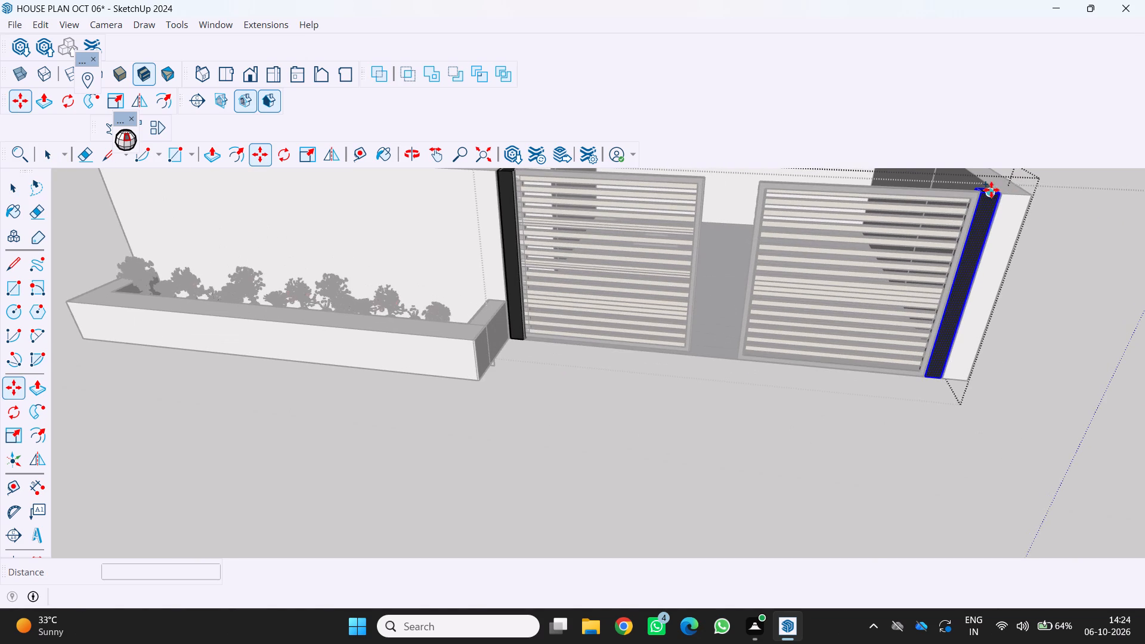
pyautogui.click(999, 191)
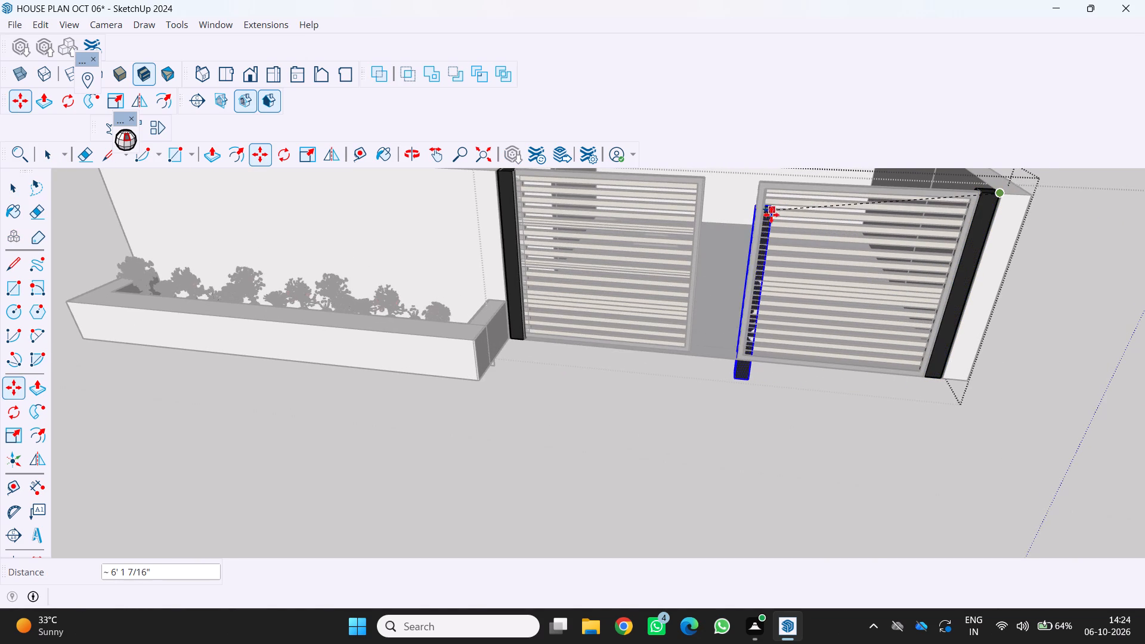
pyautogui.scroll(1, 771, 215)
pyautogui.scroll(-3, 778, 273)
pyautogui.moveTo(790, 292); pyautogui.dragTo(809, 310, button='middle')
pyautogui.moveTo(815, 317); pyautogui.dragTo(867, 385, button='middle')
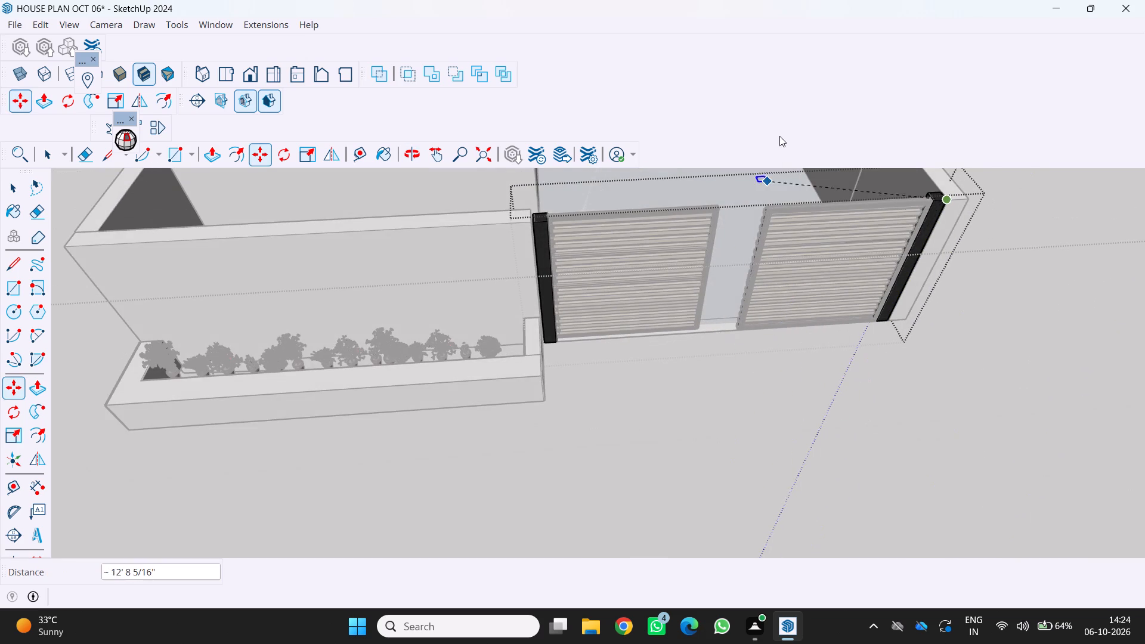
pyautogui.scroll(-1, 786, 141)
pyautogui.moveTo(775, 248); pyautogui.dragTo(736, 296, button='middle')
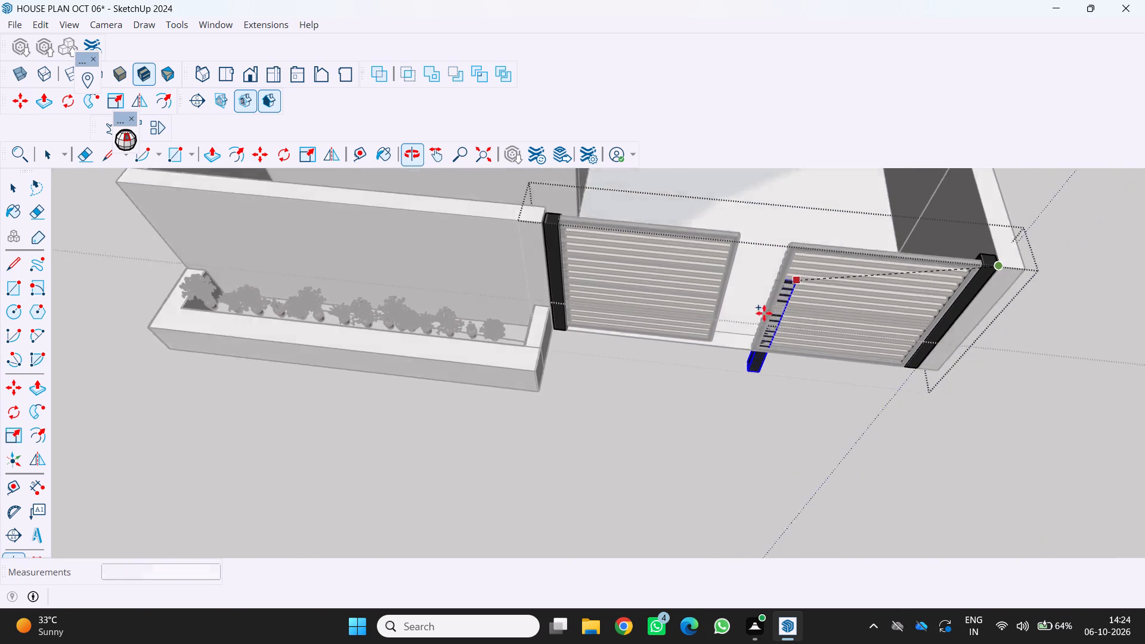
pyautogui.scroll(1, 790, 278)
pyautogui.moveTo(770, 272); pyautogui.dragTo(722, 206, button='middle')
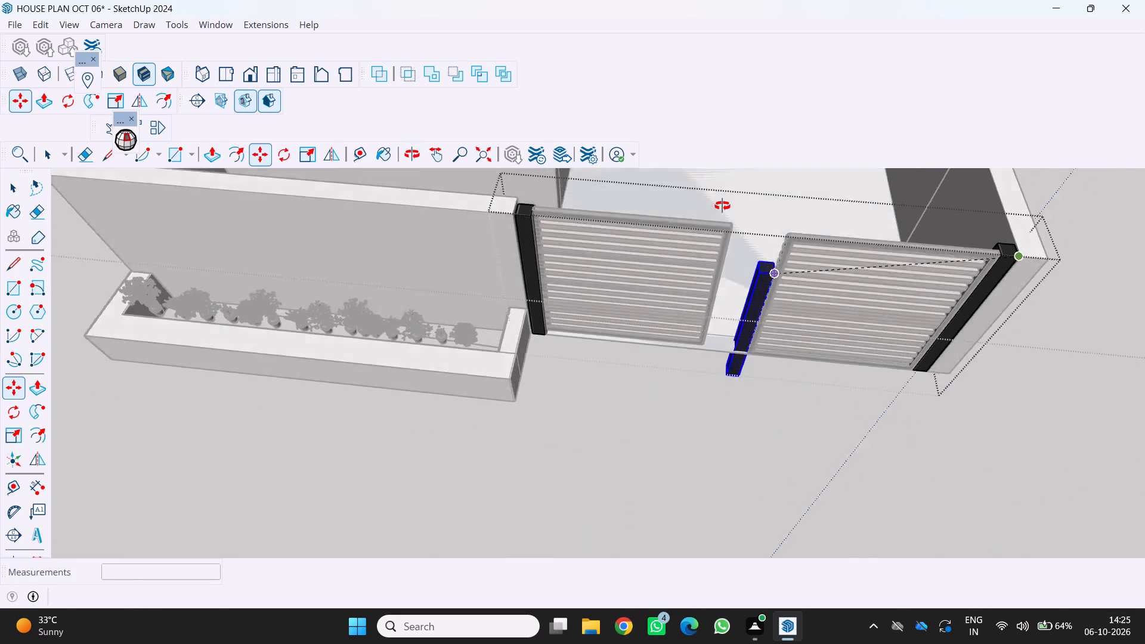
pyautogui.moveTo(722, 206); pyautogui.dragTo(712, 185, button='middle')
pyautogui.scroll(5, 736, 198)
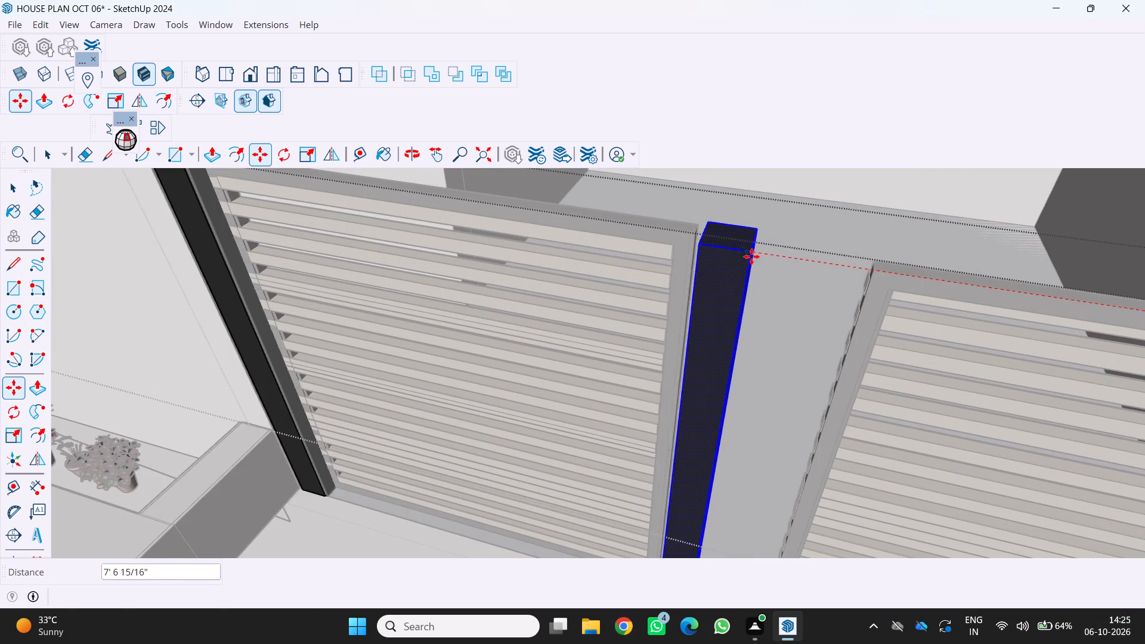
pyautogui.scroll(4, 747, 240)
pyautogui.scroll(-4, 706, 246)
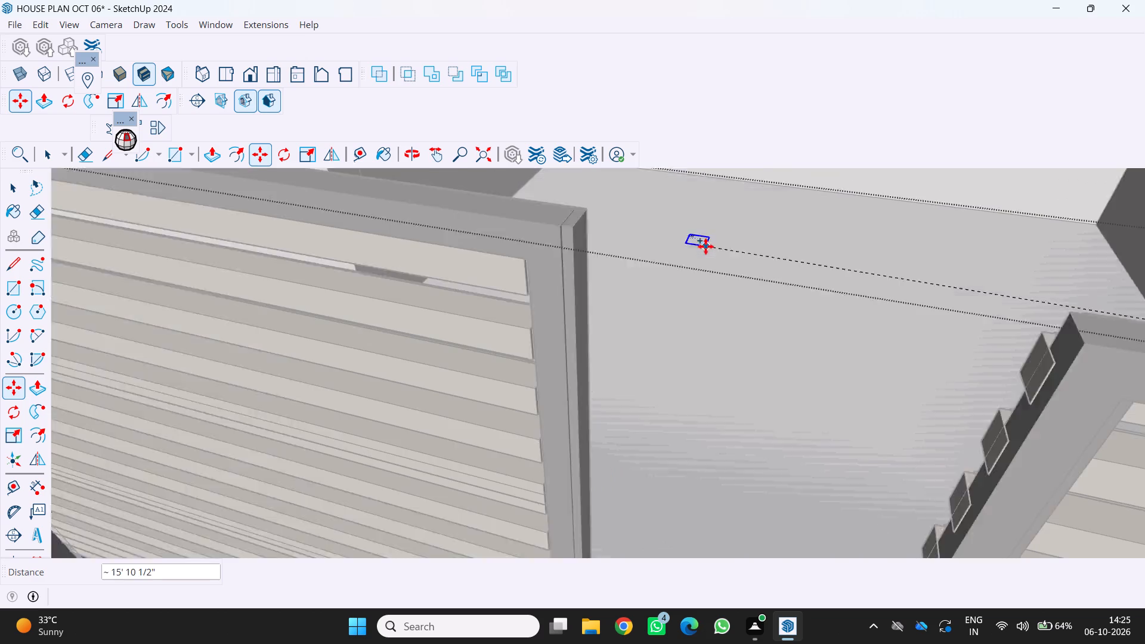
pyautogui.scroll(-1, 705, 246)
pyautogui.click(705, 243)
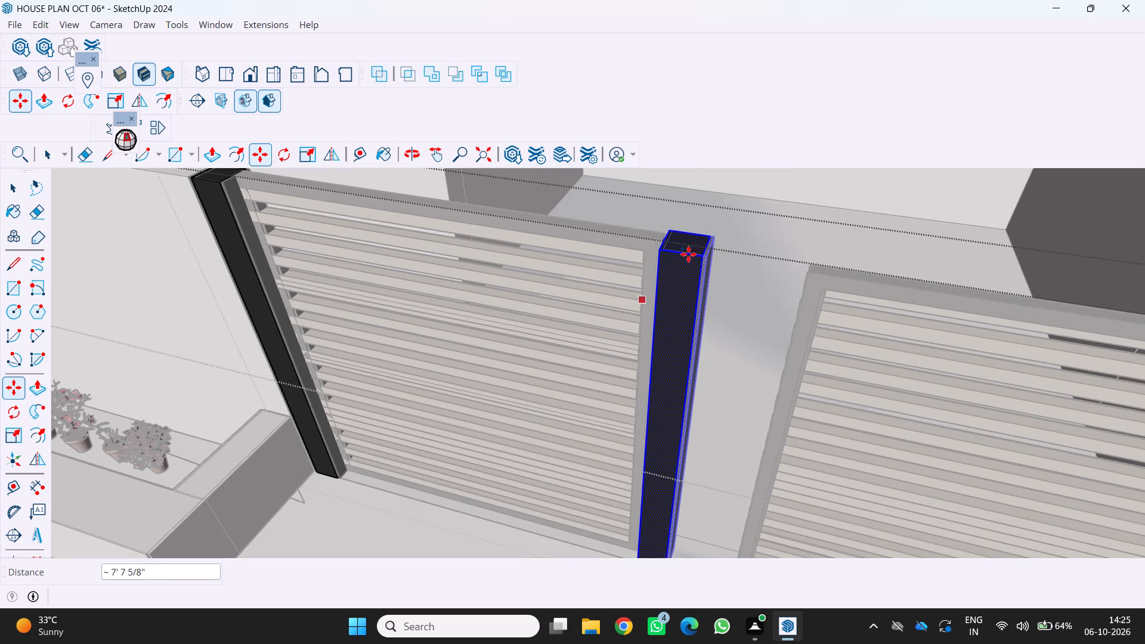
# Fill the gap between the gate panels with two more side-by-side copies of the post, offsetting the first by 6 1/4".
pyautogui.click(709, 260)
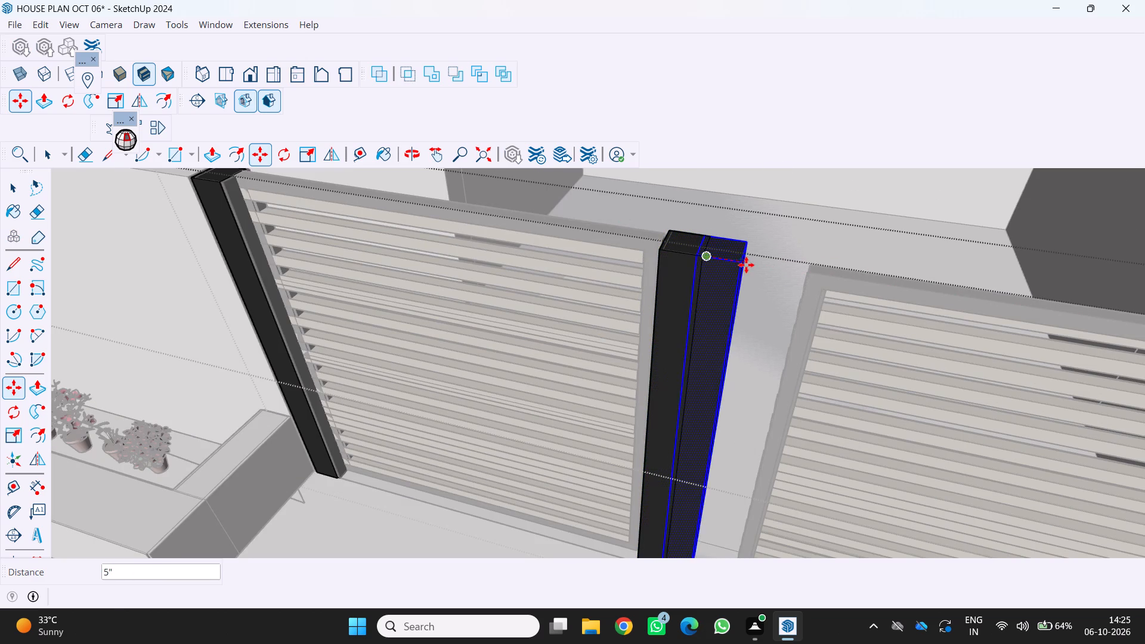
pyautogui.click(754, 270)
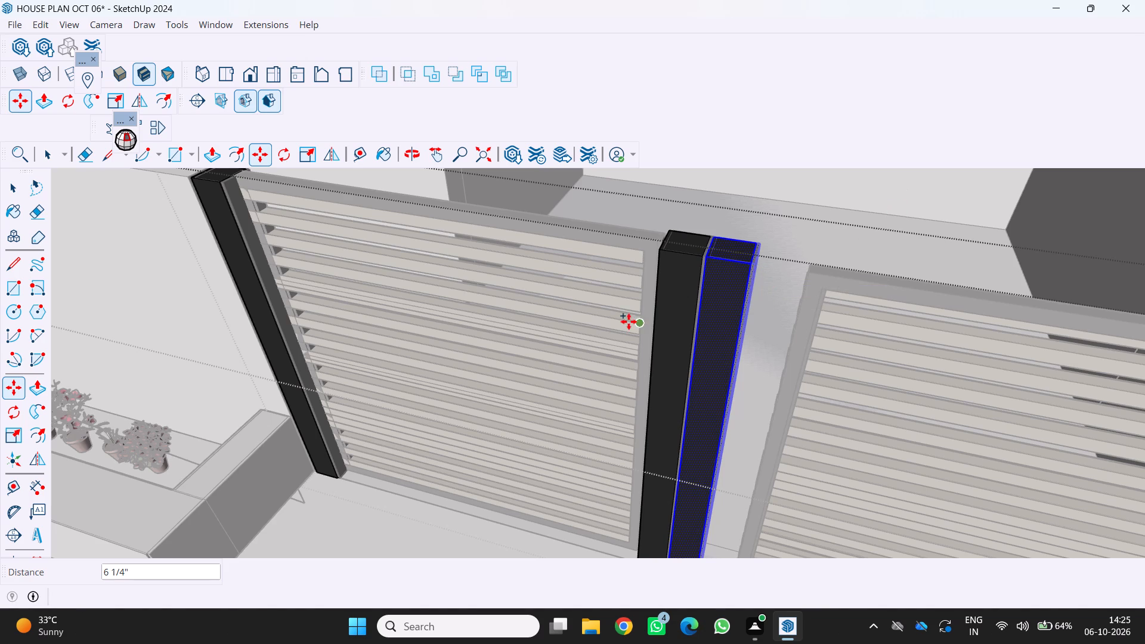
pyautogui.click(759, 263)
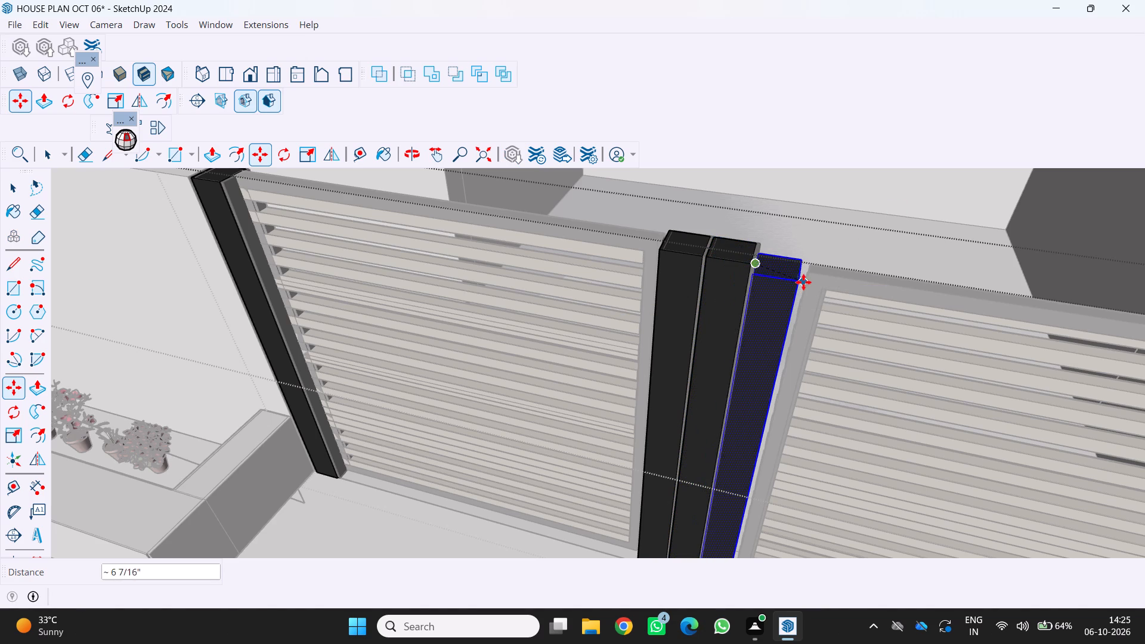
pyautogui.click(805, 271)
pyautogui.scroll(-7, 548, 357)
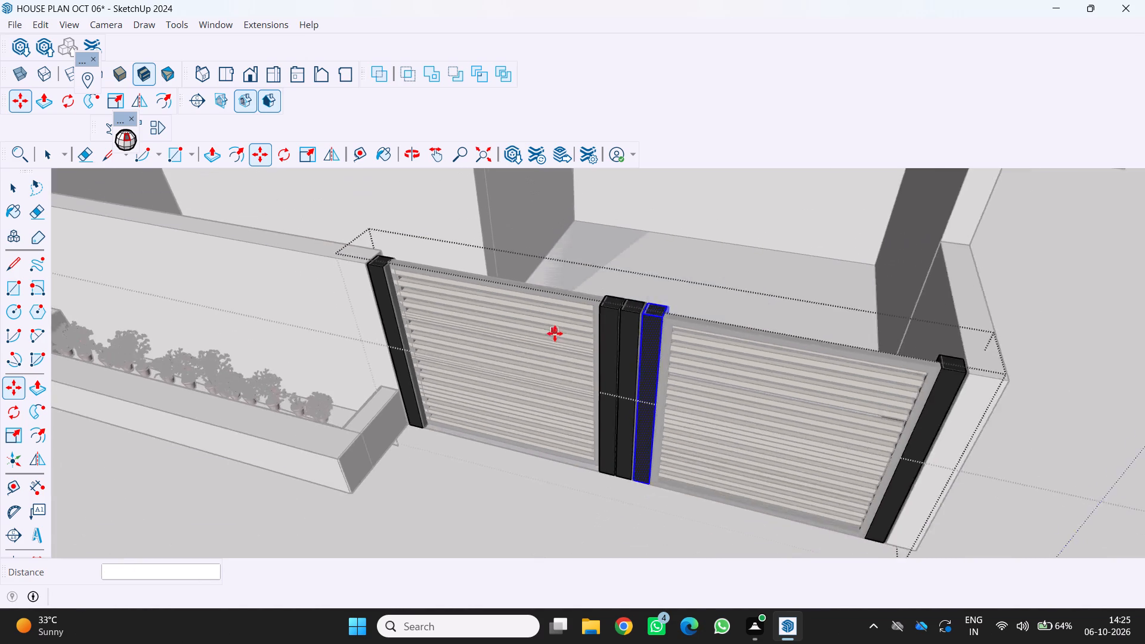
pyautogui.scroll(-2, 555, 333)
pyautogui.moveTo(555, 333); pyautogui.dragTo(612, 203, button='middle')
pyautogui.click(532, 454)
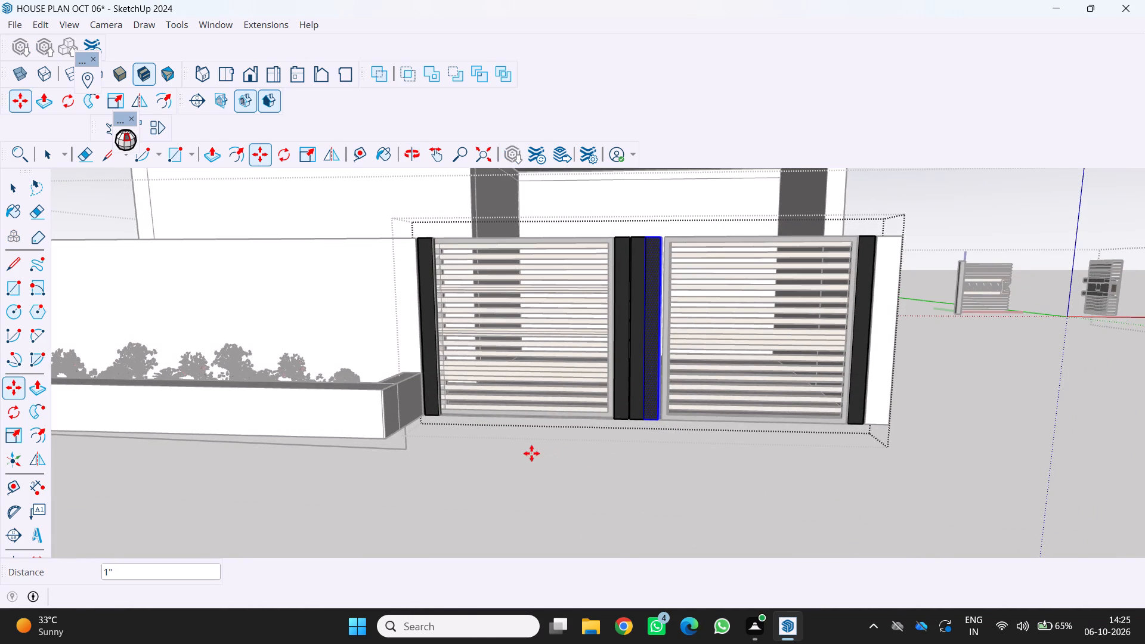
pyautogui.press('space')
pyautogui.press('End')
pyautogui.press('End')
pyautogui.press('End')
pyautogui.press('End')
pyautogui.press('End')
pyautogui.press('End')
pyautogui.press('End')
pyautogui.press('End')
pyautogui.press('End')
pyautogui.press('End')
pyautogui.press('End')
pyautogui.press('End')
pyautogui.press('End')
pyautogui.press('End')
pyautogui.press('End')
pyautogui.press('End')
pyautogui.press('End')
pyautogui.press('End')
pyautogui.press('End')
pyautogui.press('End')
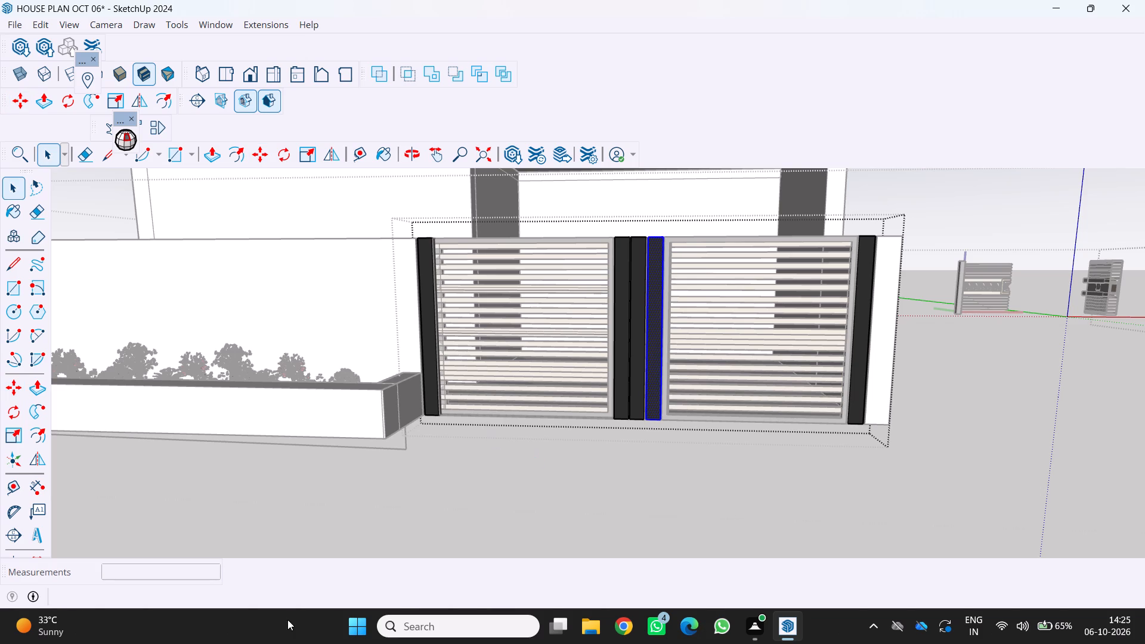
pyautogui.click(342, 535)
# Close the gate post group and the surrounding planter-and-gates group.
pyautogui.scroll(-12, 411, 472)
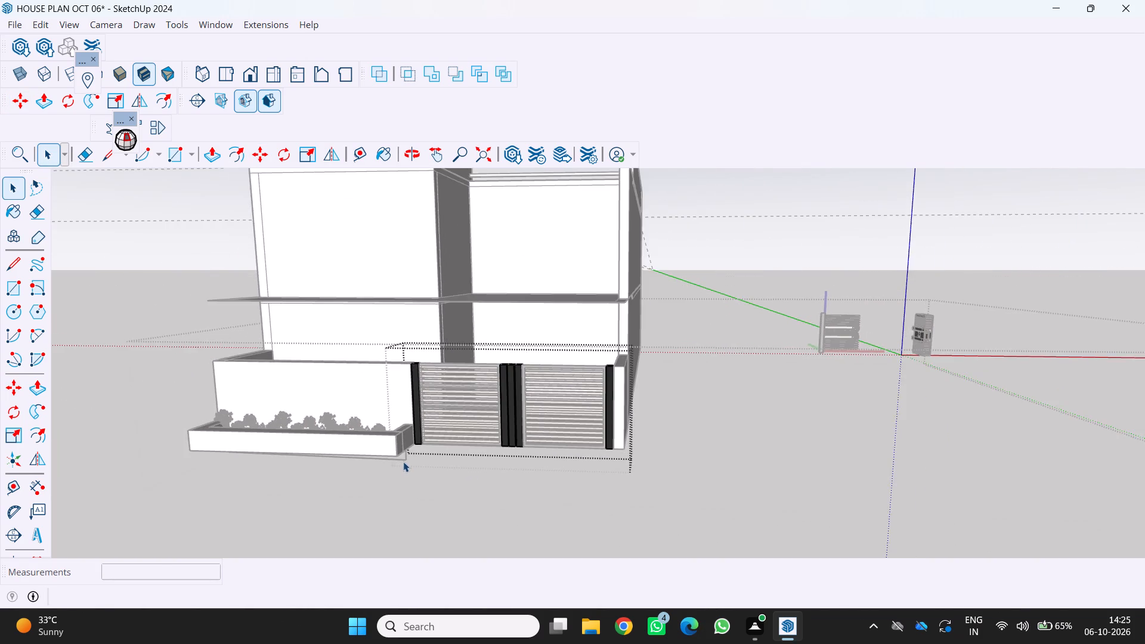
pyautogui.moveTo(403, 462); pyautogui.dragTo(497, 456, button='middle')
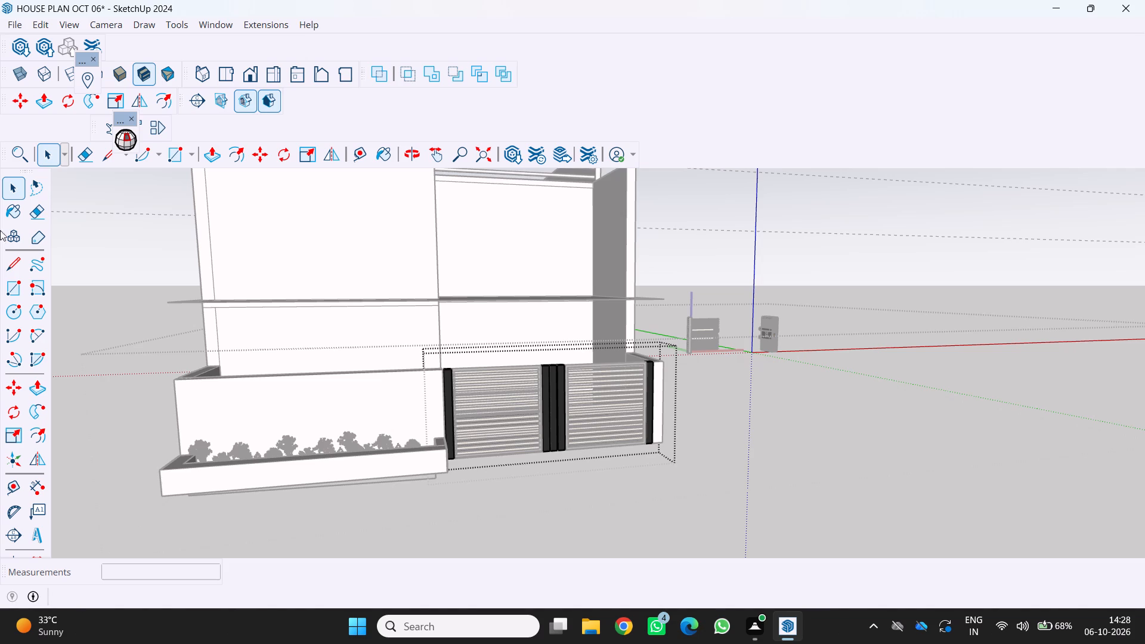
pyautogui.scroll(-1, 0, 233)
pyautogui.scroll(-10, 418, 323)
pyautogui.moveTo(393, 314); pyautogui.dragTo(304, 282, button='middle')
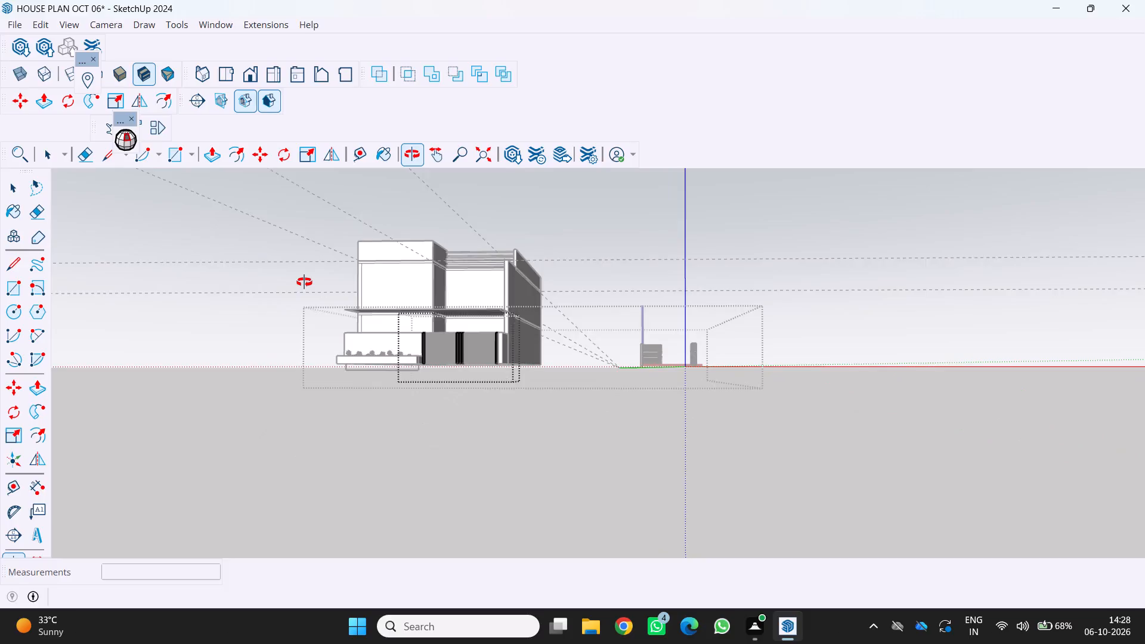
pyautogui.moveTo(304, 282); pyautogui.dragTo(304, 283, button='middle')
pyautogui.press('space')
pyautogui.press('End')
pyautogui.press('End')
pyautogui.press('End')
pyautogui.press('End')
pyautogui.press('End')
pyautogui.press('End')
pyautogui.press('End')
pyautogui.press('End')
pyautogui.press('End')
pyautogui.press('End')
pyautogui.press('End')
pyautogui.press('End')
pyautogui.press('End')
pyautogui.press('End')
pyautogui.press('End')
pyautogui.press('End')
pyautogui.press('End')
pyautogui.press('End')
pyautogui.press('End')
pyautogui.press('End')
pyautogui.moveTo(418, 404); pyautogui.dragTo(413, 413)
pyautogui.click(329, 426)
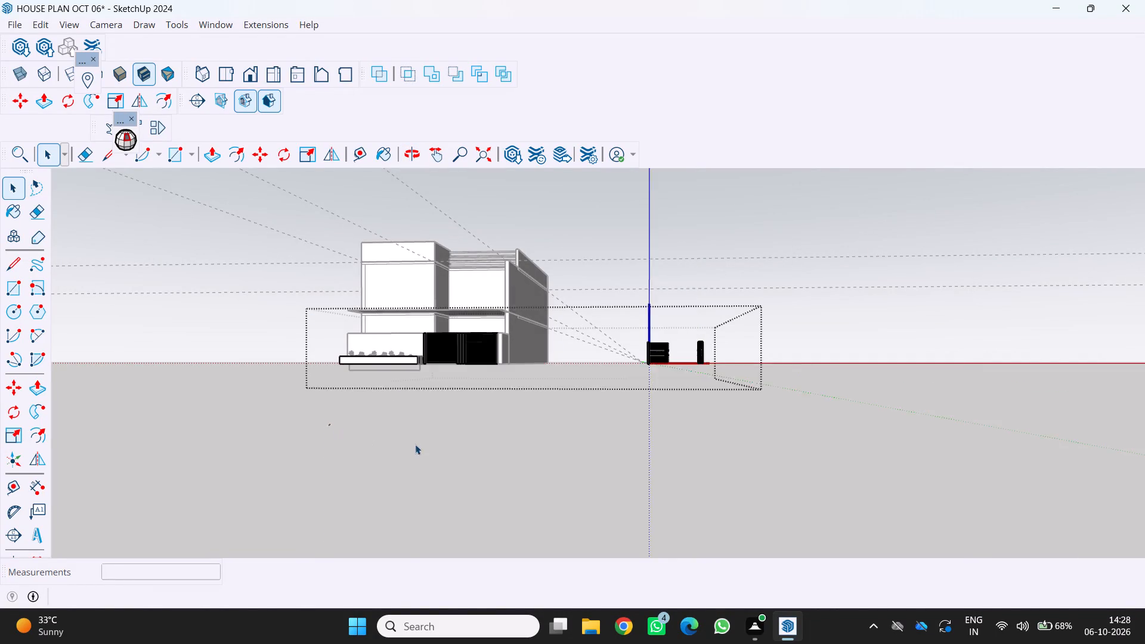
pyautogui.click(422, 446)
# Examine the planter, its plants and the front gates with their centre posts from close up and farther back.
pyautogui.scroll(6, 343, 401)
pyautogui.moveTo(398, 410); pyautogui.dragTo(475, 537, button='middle')
pyautogui.scroll(4, 431, 477)
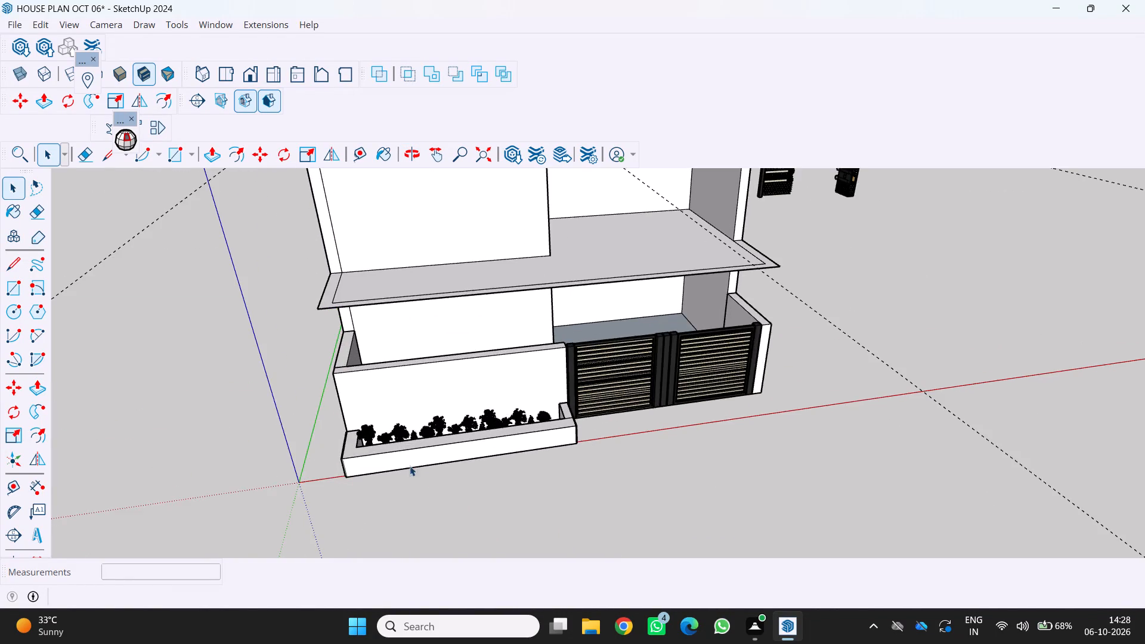
pyautogui.moveTo(401, 468); pyautogui.dragTo(346, 425, button='middle')
pyautogui.scroll(13, 370, 454)
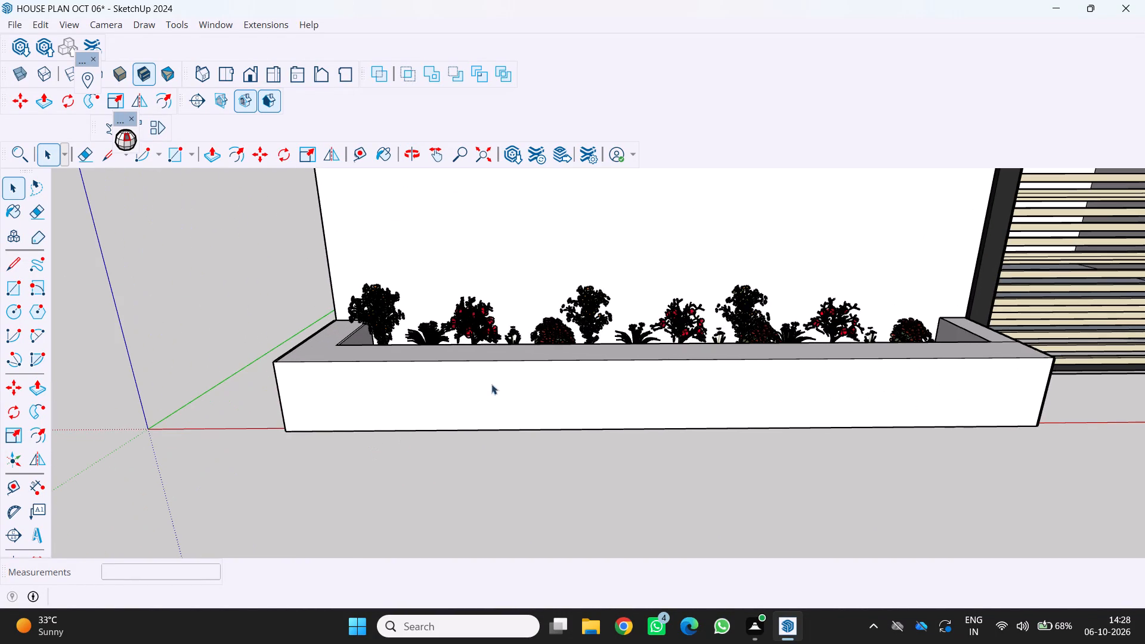
pyautogui.click(378, 326)
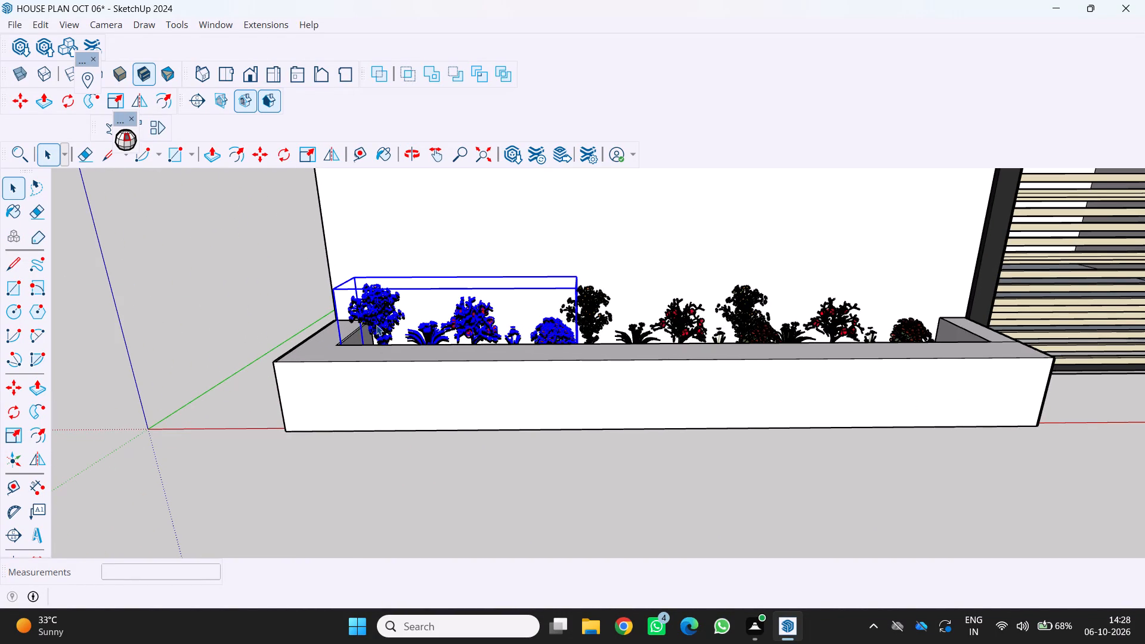
pyautogui.press('space')
pyautogui.press('End')
pyautogui.press('space')
pyautogui.press('End')
pyautogui.press('End')
pyautogui.press('End')
pyautogui.press('End')
pyautogui.press('End')
pyautogui.press('End')
pyautogui.press('End')
pyautogui.press('End')
pyautogui.press('End')
pyautogui.press('End')
pyautogui.press('End')
pyautogui.press('End')
pyautogui.press('End')
pyautogui.press('End')
pyautogui.press('End')
pyautogui.press('End')
pyautogui.press('End')
pyautogui.press('End')
pyautogui.press('End')
pyautogui.press('End')
pyautogui.click(408, 454)
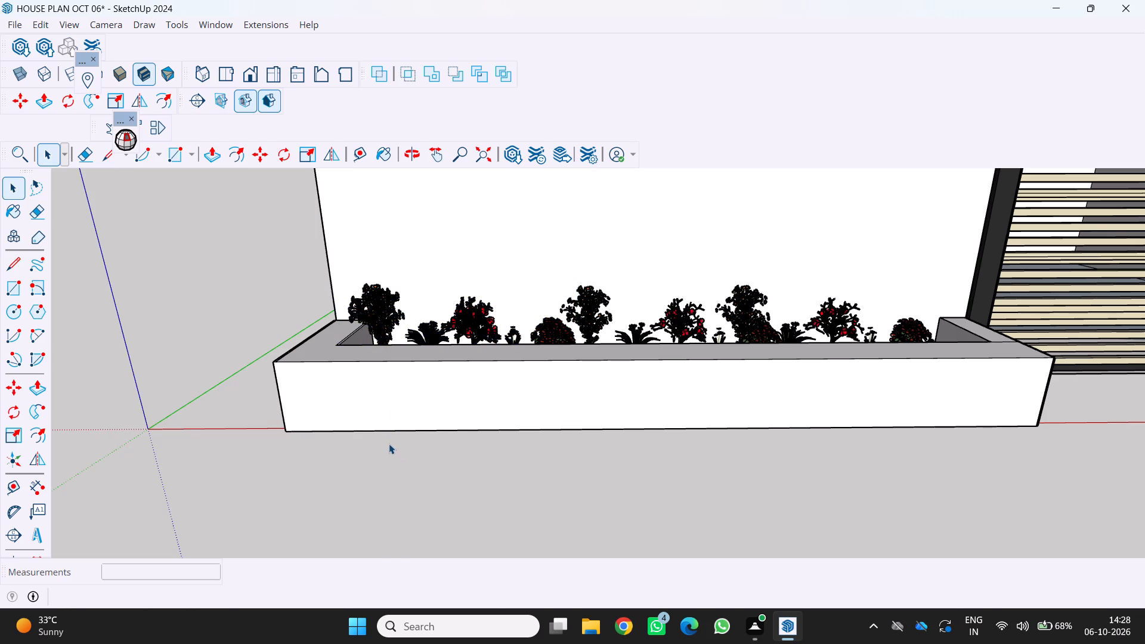
pyautogui.scroll(-4, 389, 444)
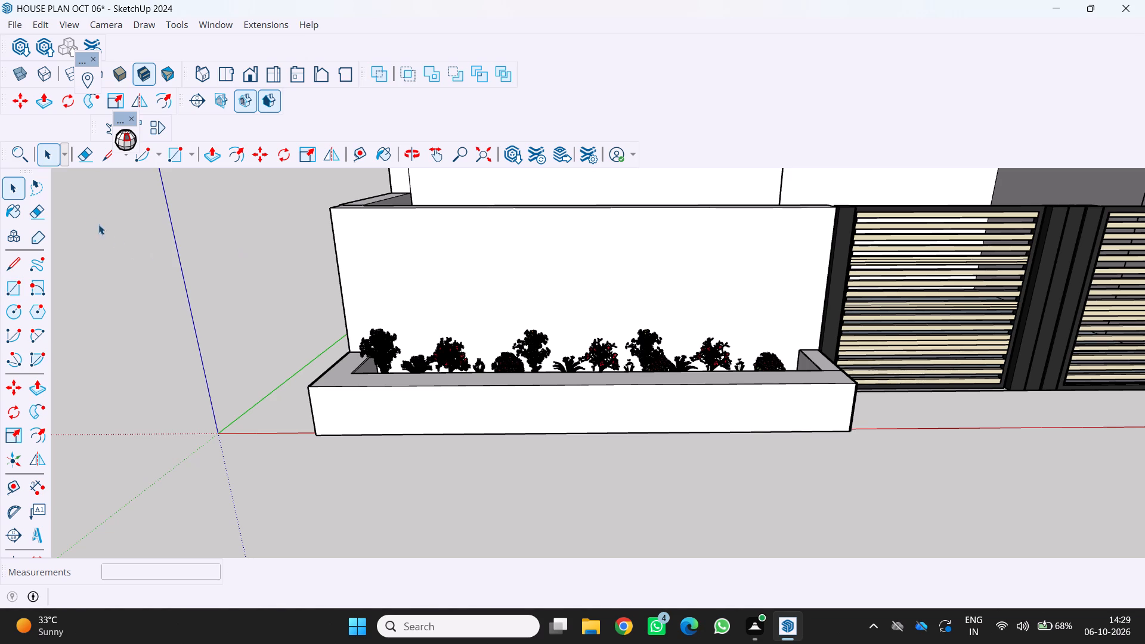
pyautogui.scroll(-3, 223, 309)
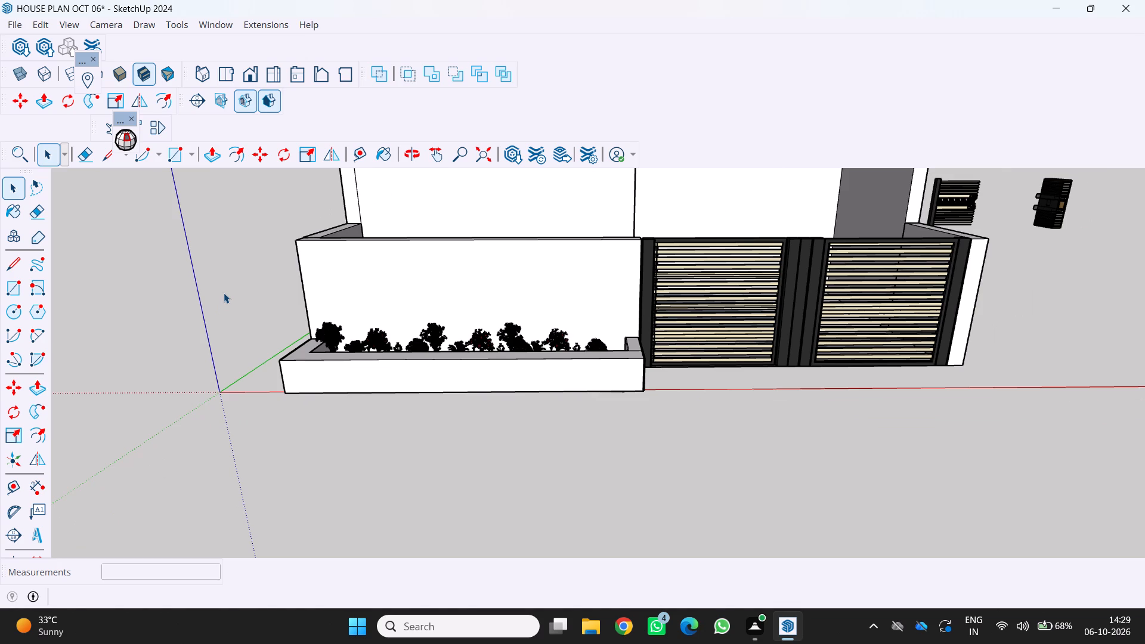
pyautogui.scroll(-3, 233, 294)
pyautogui.moveTo(236, 295); pyautogui.dragTo(247, 264, button='middle')
pyautogui.scroll(3, 237, 295)
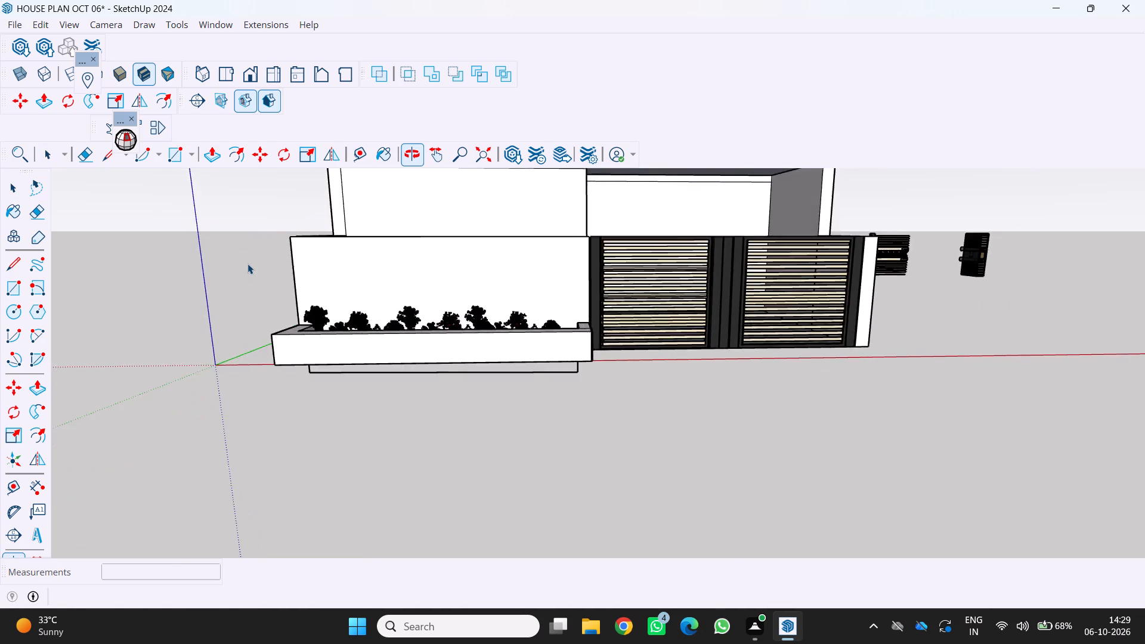
# Delete the three stray edges of the leftover rectangle outline beneath the planter.
pyautogui.scroll(7, 247, 264)
pyautogui.scroll(-8, 234, 271)
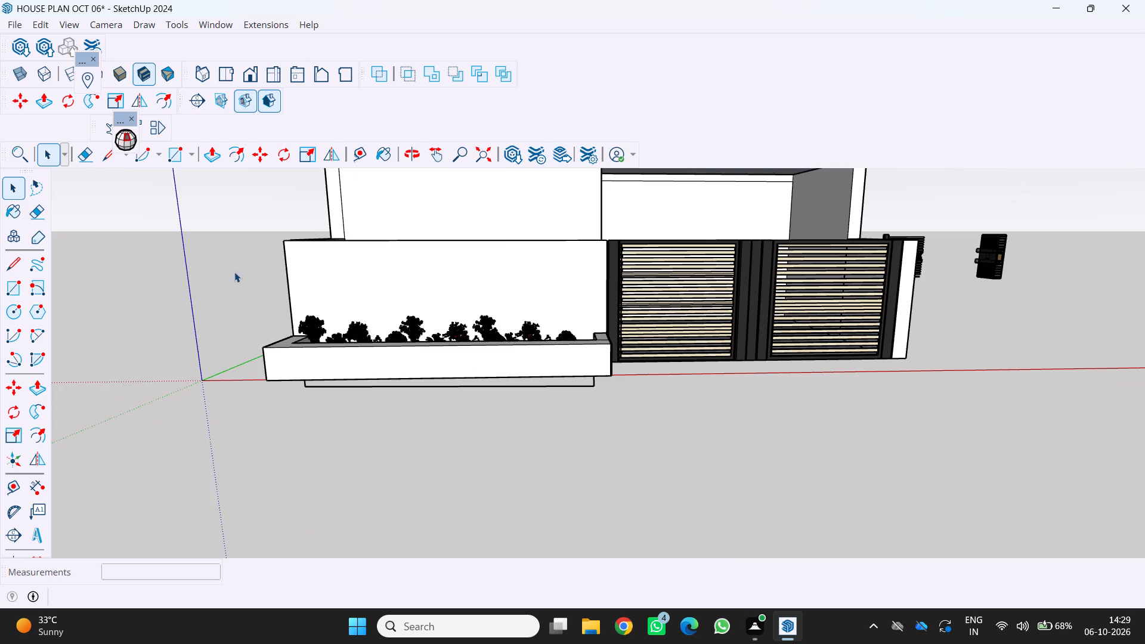
pyautogui.moveTo(234, 272); pyautogui.dragTo(225, 305, button='middle')
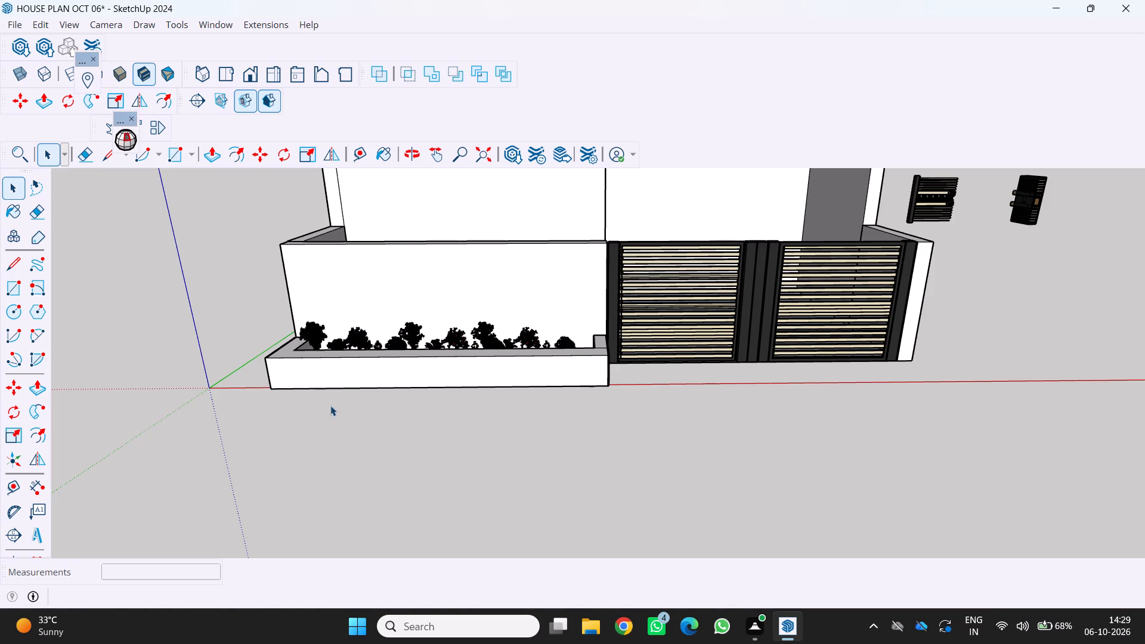
pyautogui.scroll(-8, 324, 402)
pyautogui.moveTo(362, 366); pyautogui.dragTo(378, 297, button='middle')
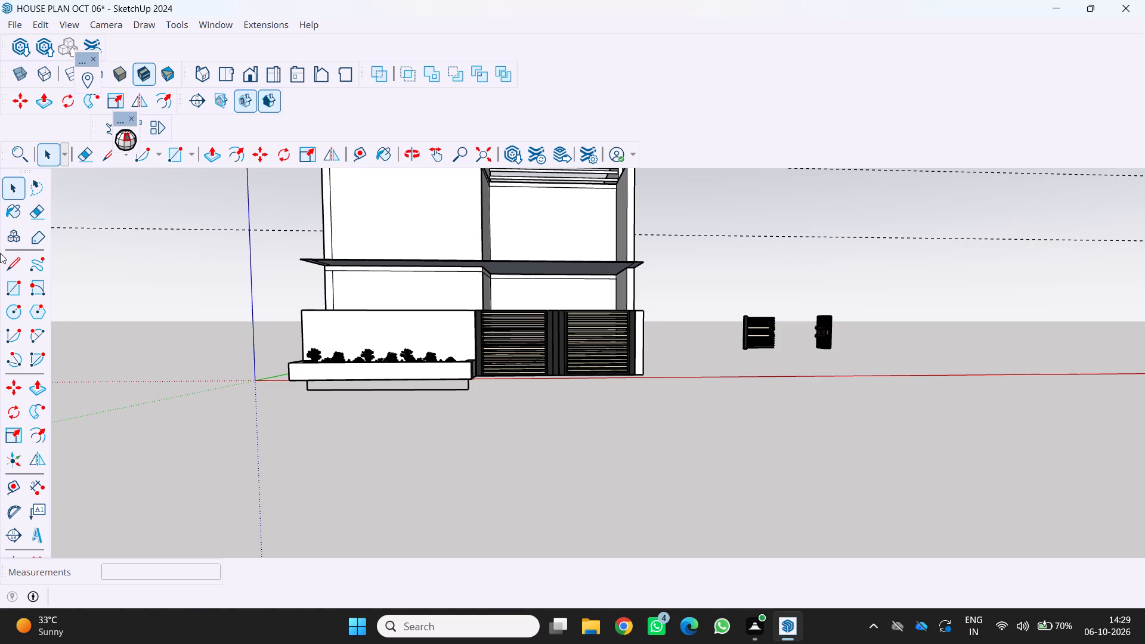
pyautogui.scroll(-2, 0, 280)
pyautogui.moveTo(305, 393); pyautogui.dragTo(287, 276, button='middle')
pyautogui.scroll(1, 307, 395)
pyautogui.scroll(4, 303, 273)
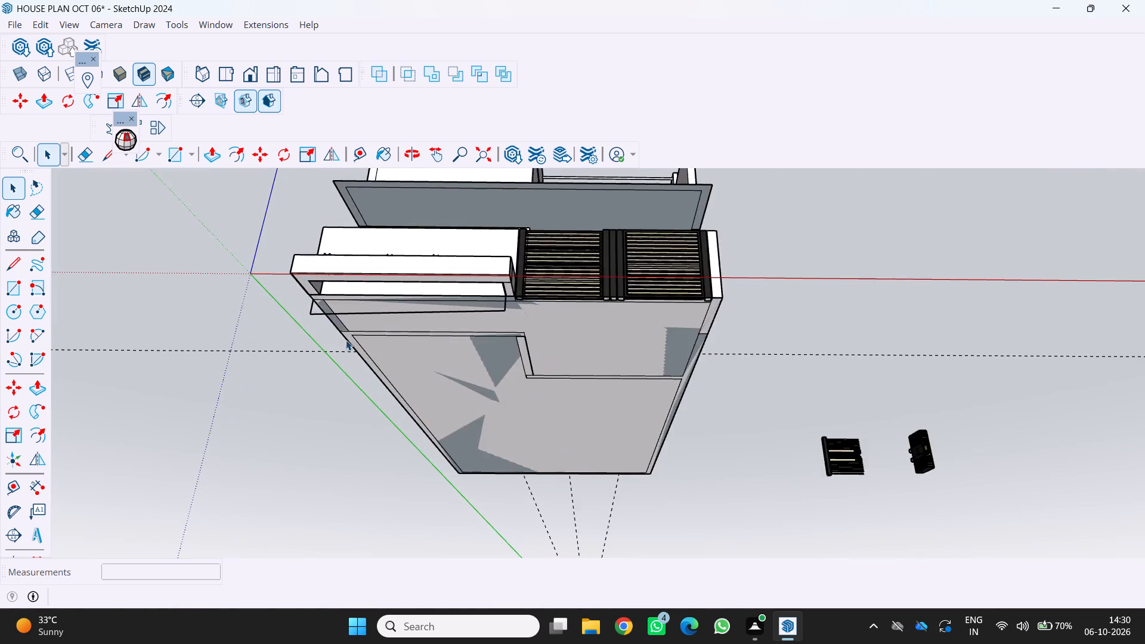
pyautogui.scroll(8, 346, 340)
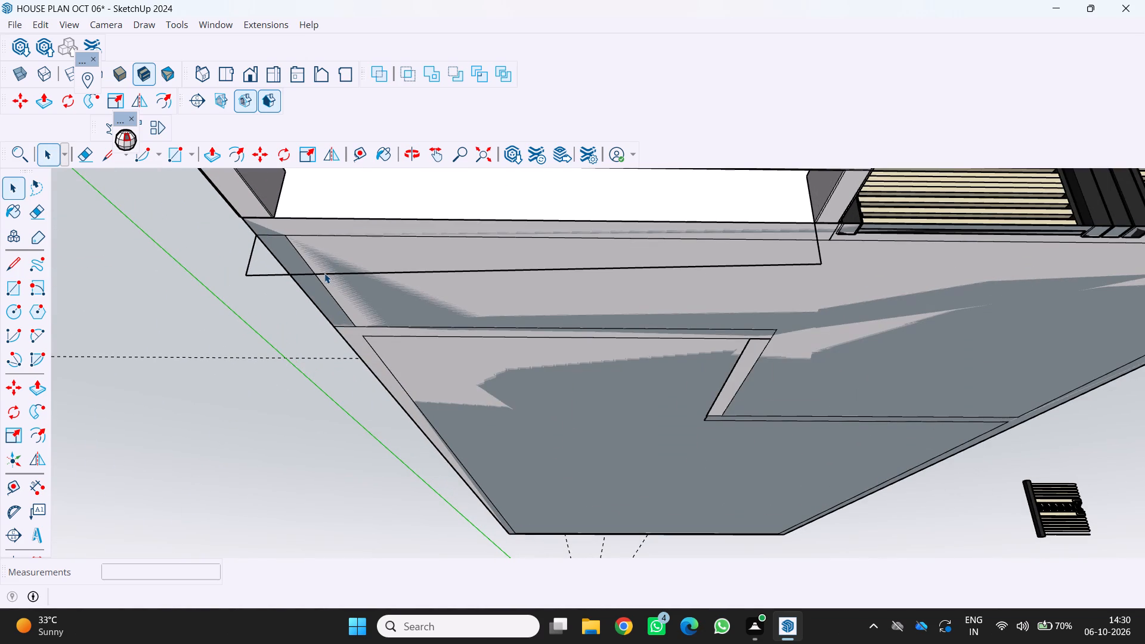
pyautogui.click(324, 273)
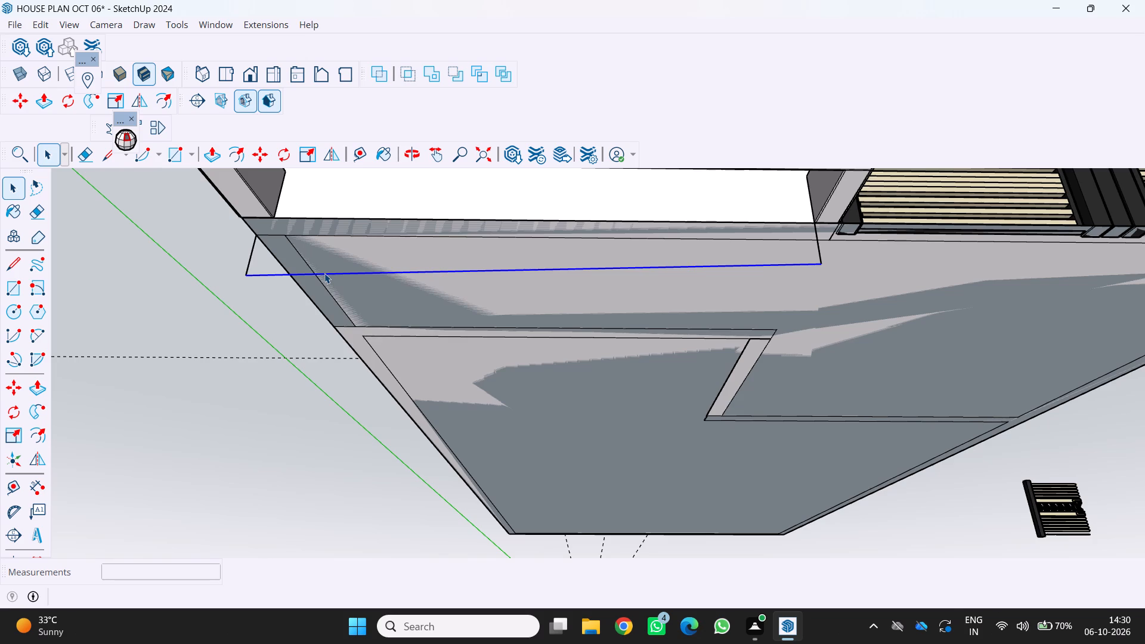
pyautogui.press('Delete')
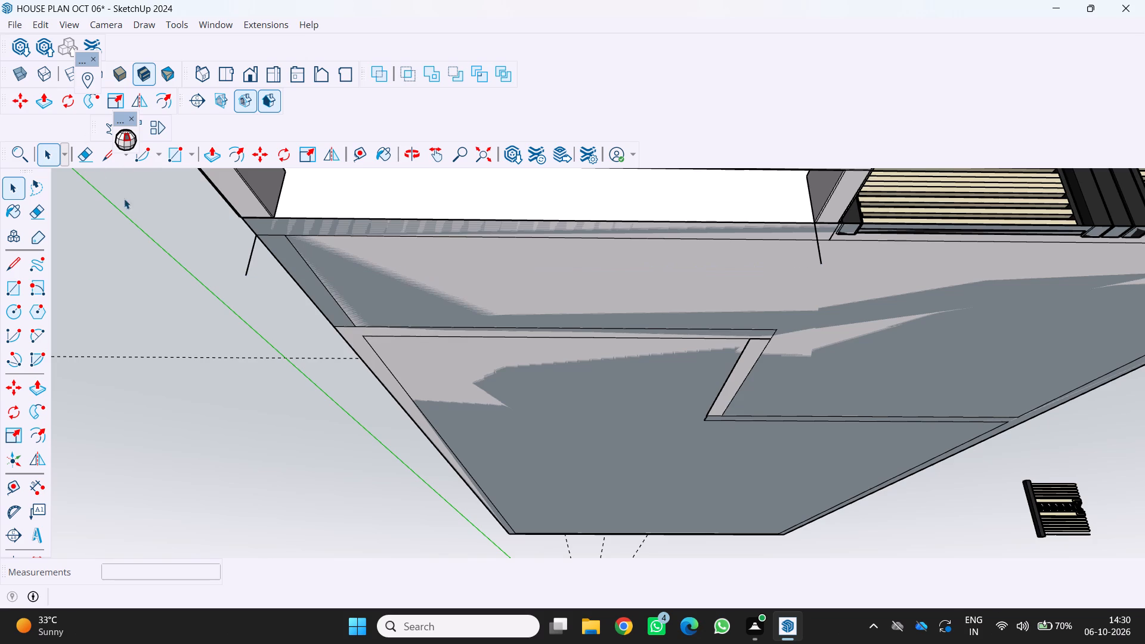
pyautogui.click(250, 259)
pyautogui.press('Delete')
pyautogui.click(821, 257)
pyautogui.press('Home')
pyautogui.press('Home')
pyautogui.press('Home')
pyautogui.press('Delete')
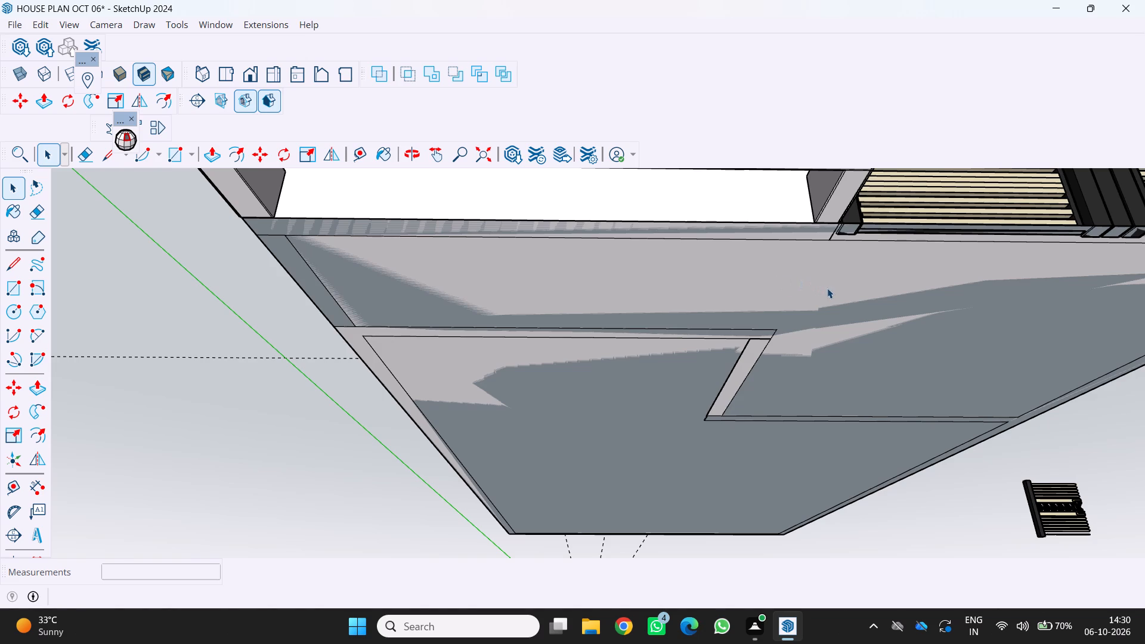
# Examine the planter, its plants and the front boundary wall beside the gates from underneath, from a distance and from close up.
pyautogui.scroll(-8, 813, 290)
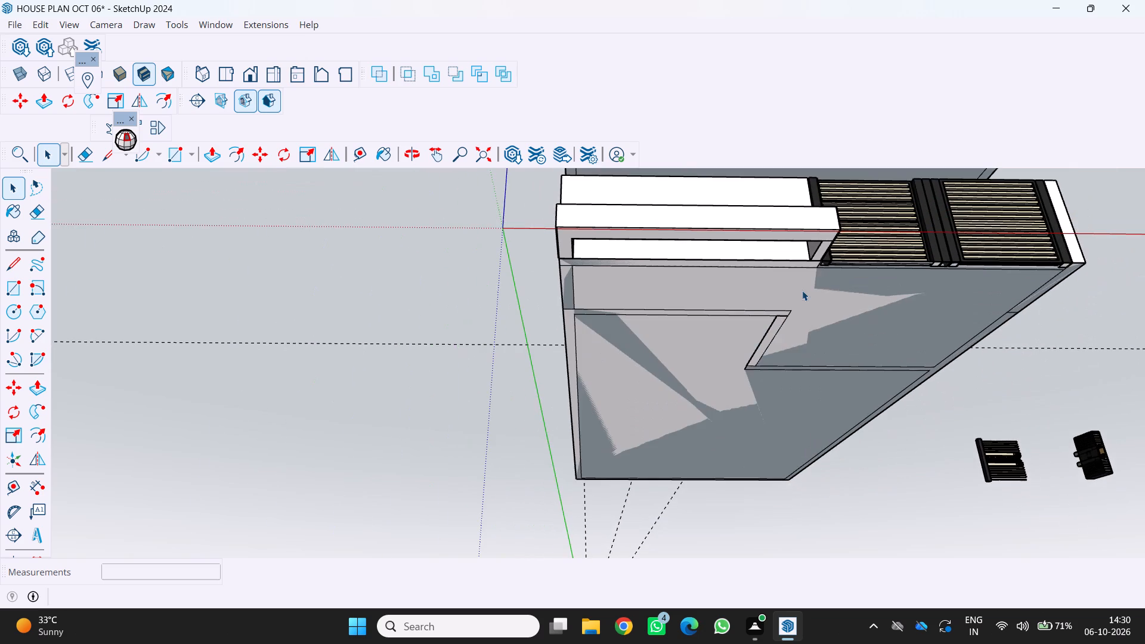
pyautogui.moveTo(802, 290); pyautogui.dragTo(733, 405, button='middle')
pyautogui.scroll(-7, 734, 405)
pyautogui.moveTo(727, 393); pyautogui.dragTo(760, 434, button='middle')
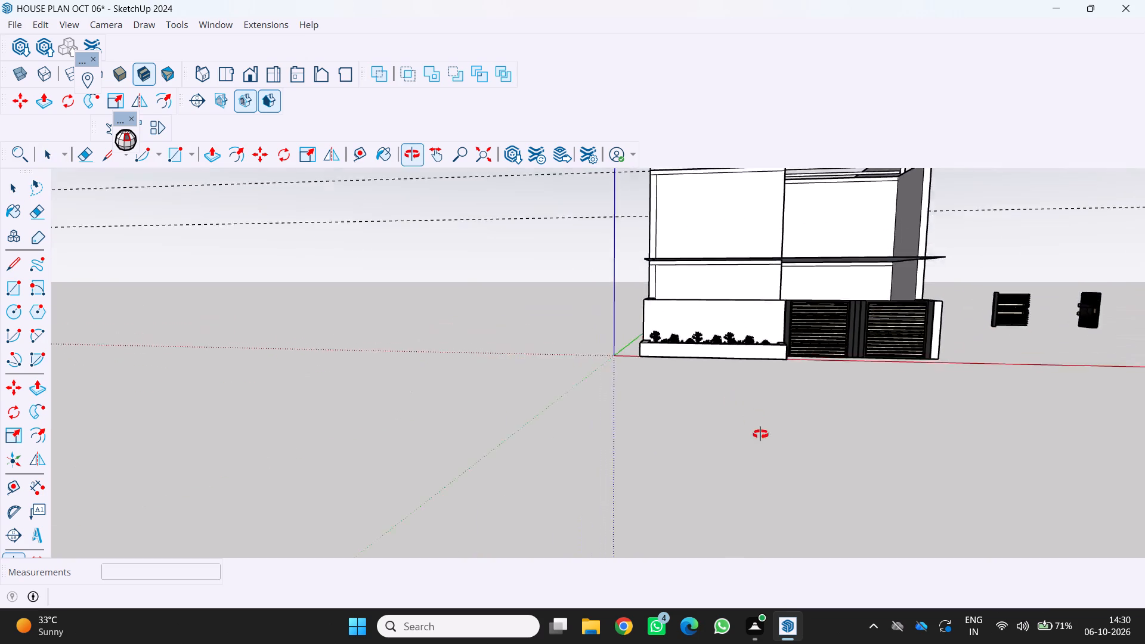
pyautogui.moveTo(760, 434); pyautogui.dragTo(779, 453, button='middle')
pyautogui.scroll(8, 769, 402)
pyautogui.moveTo(767, 409); pyautogui.dragTo(746, 482, button='middle')
pyautogui.scroll(4, 765, 447)
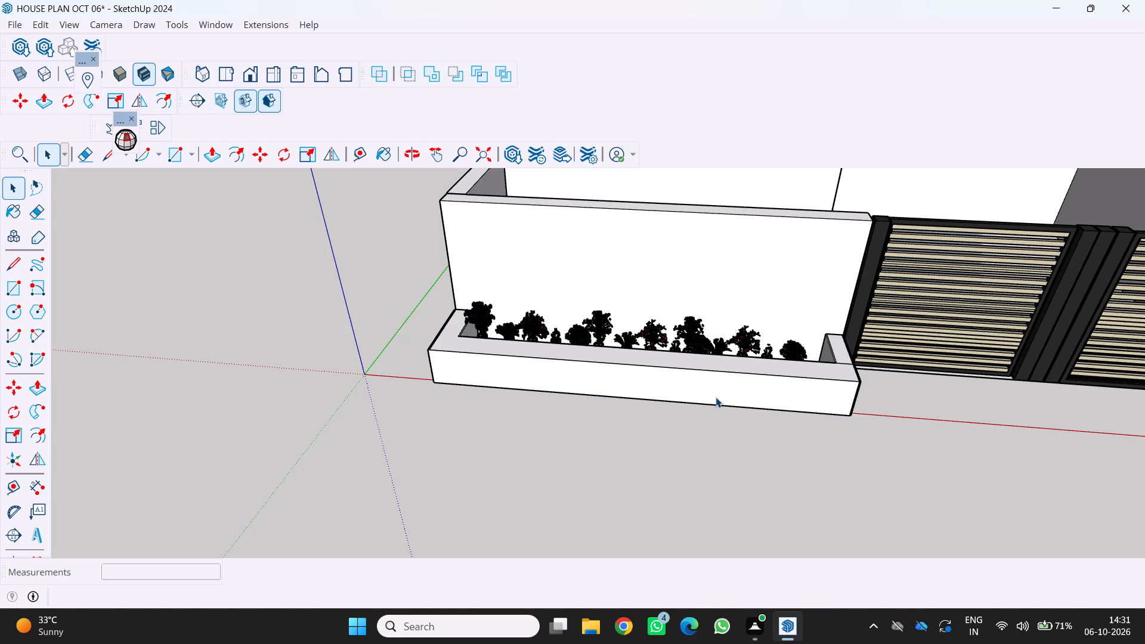
pyautogui.scroll(-3, 802, 386)
pyautogui.moveTo(803, 386); pyautogui.dragTo(797, 329, button='middle')
pyautogui.scroll(1, 806, 343)
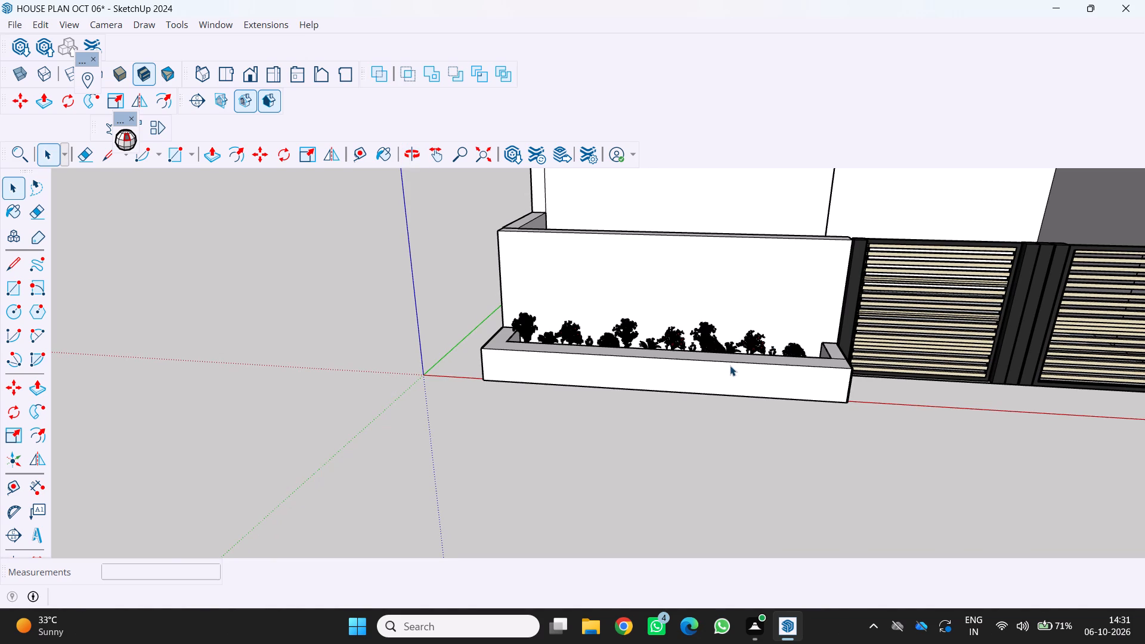
pyautogui.scroll(1, 730, 366)
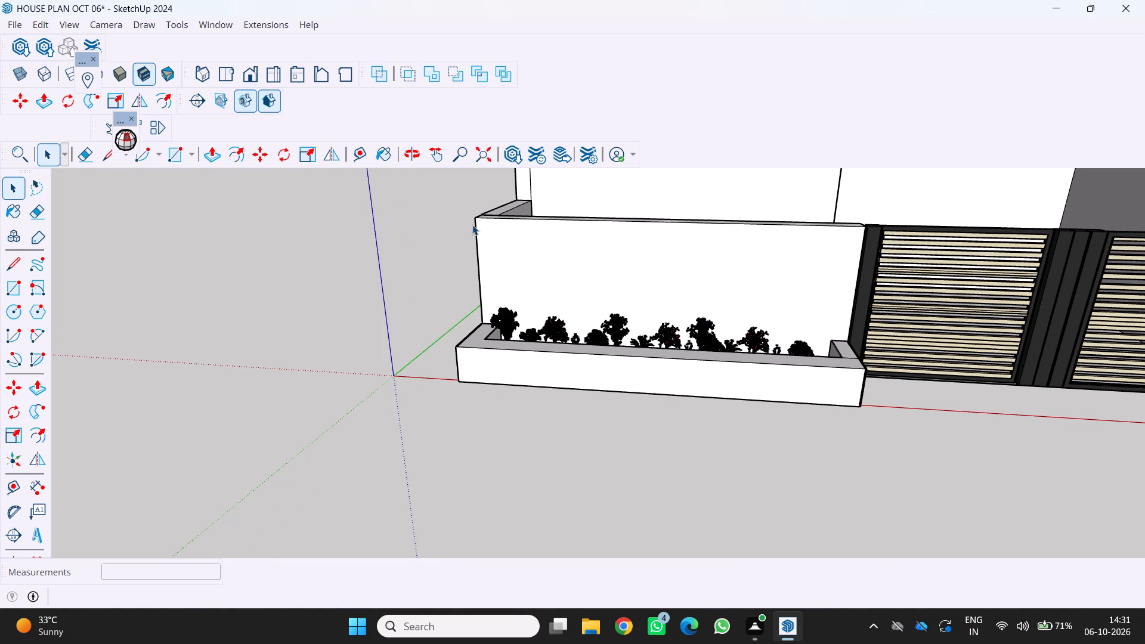
# Draw a rectangle about 7 1/2" by 15' 2 1/2" along the top of the front wall behind the planter.
pyautogui.scroll(-1, 472, 225)
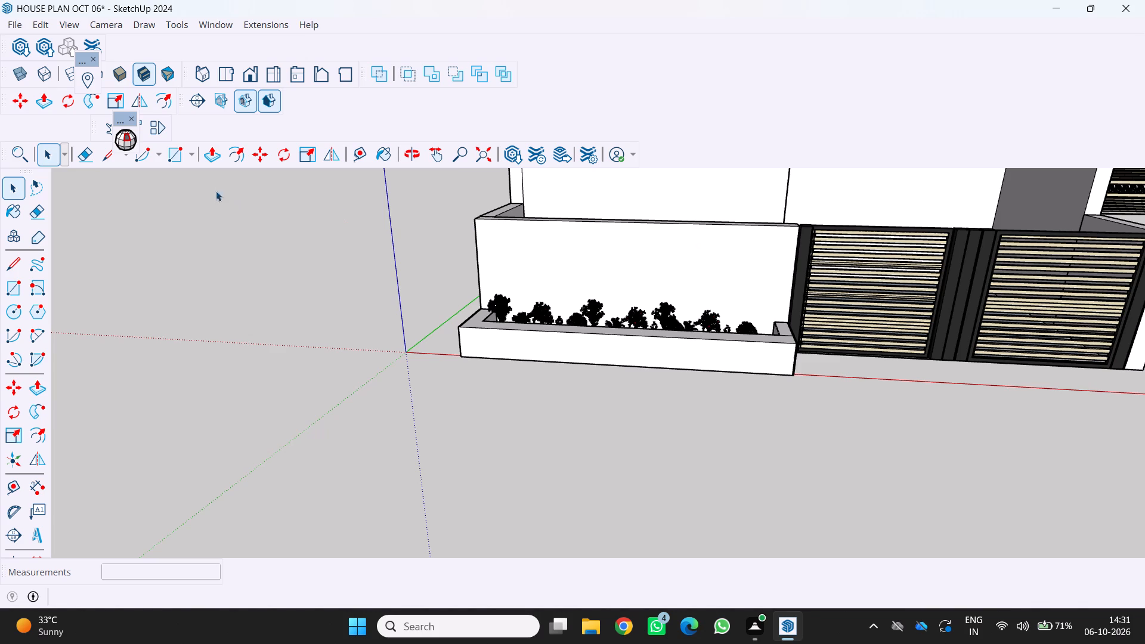
pyautogui.click(181, 154)
pyautogui.scroll(1, 973, 332)
pyautogui.scroll(5, 878, 282)
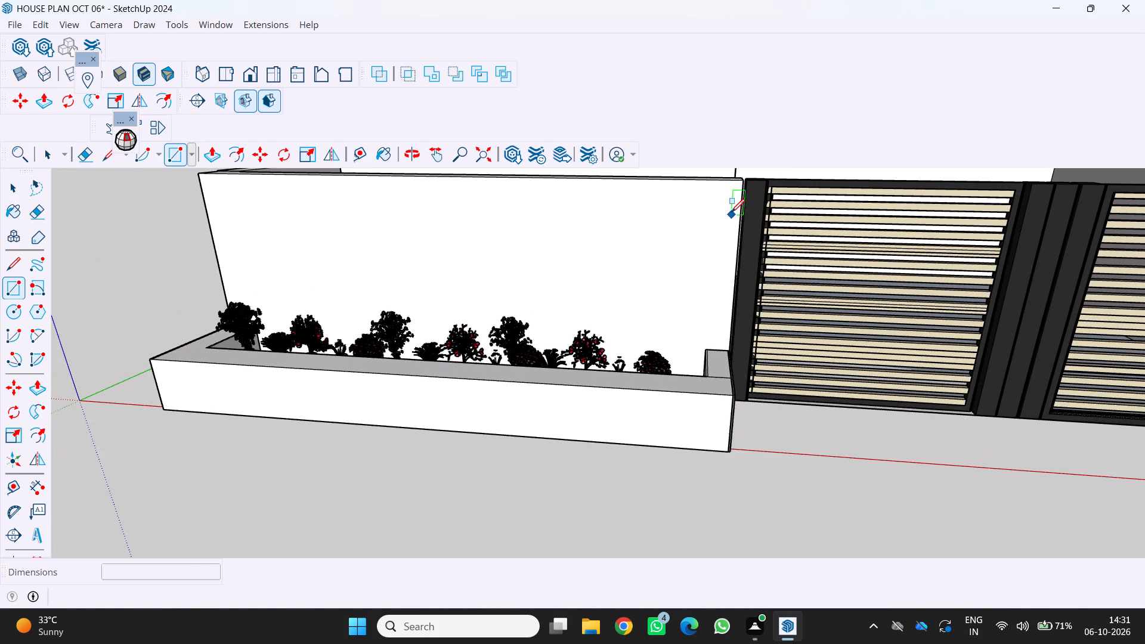
pyautogui.click(740, 182)
pyautogui.scroll(-5, 494, 236)
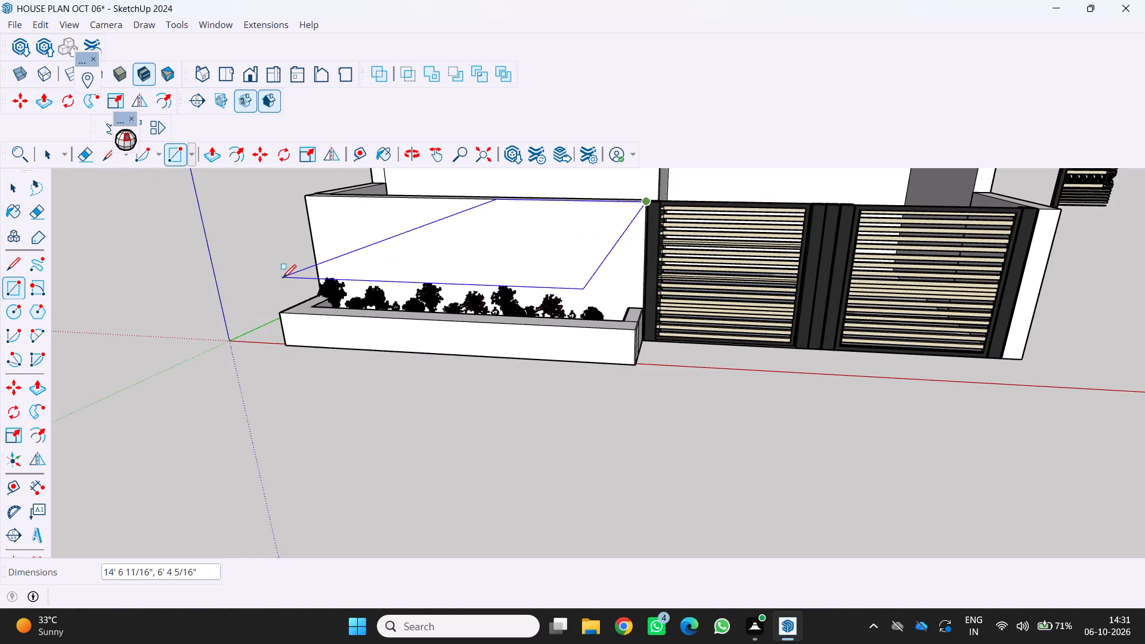
pyautogui.scroll(-4, 319, 247)
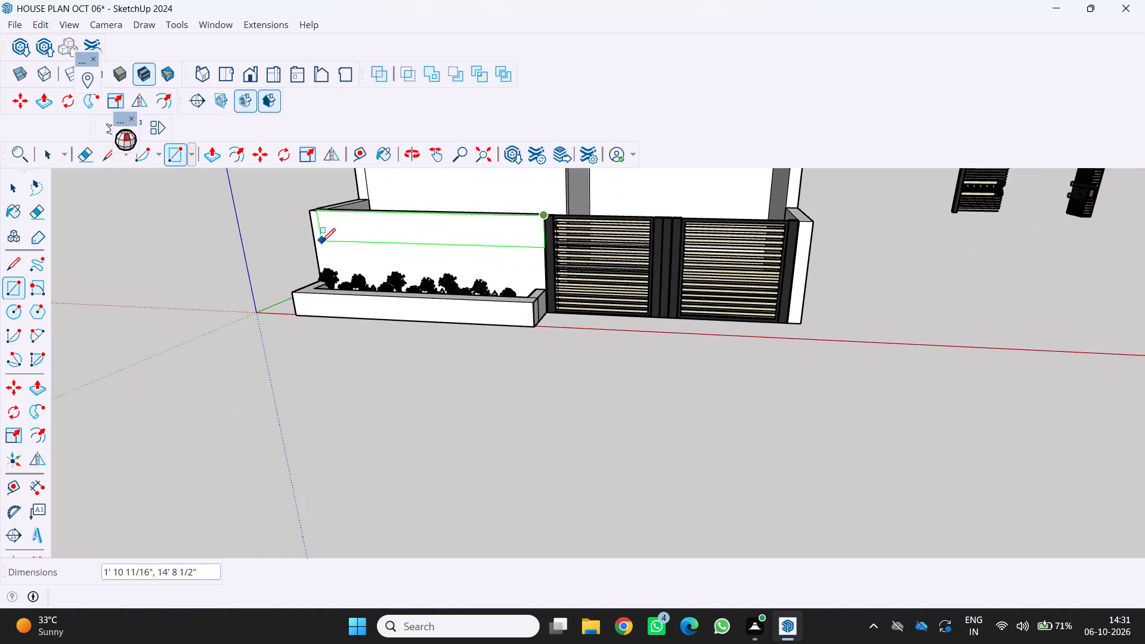
pyautogui.moveTo(324, 242); pyautogui.dragTo(412, 222, button='middle')
pyautogui.scroll(4, 271, 240)
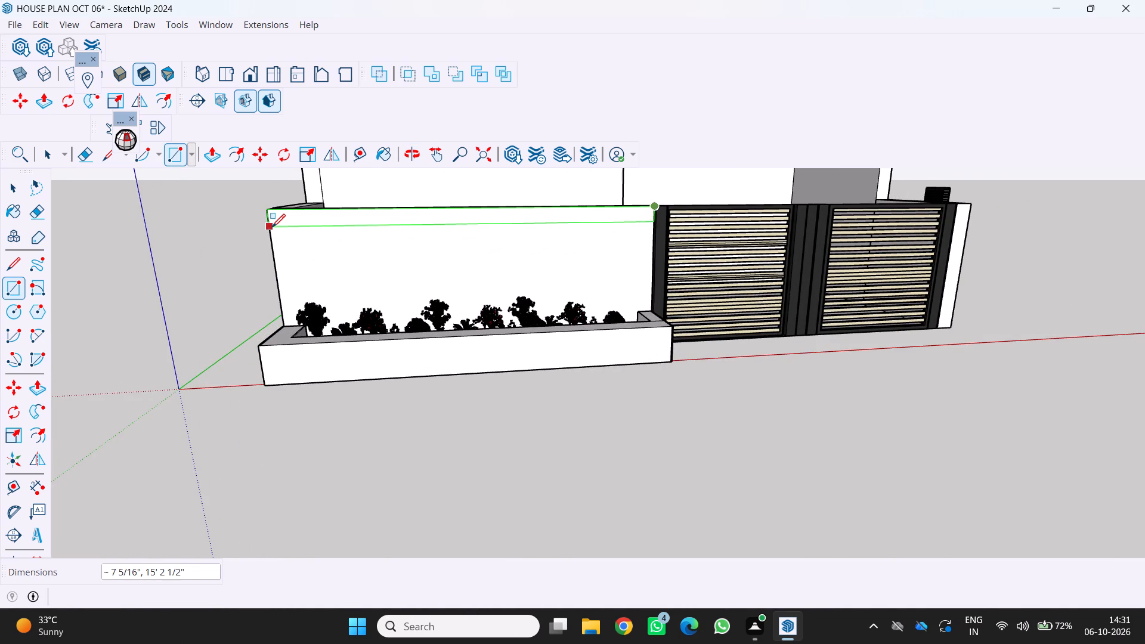
pyautogui.click(269, 227)
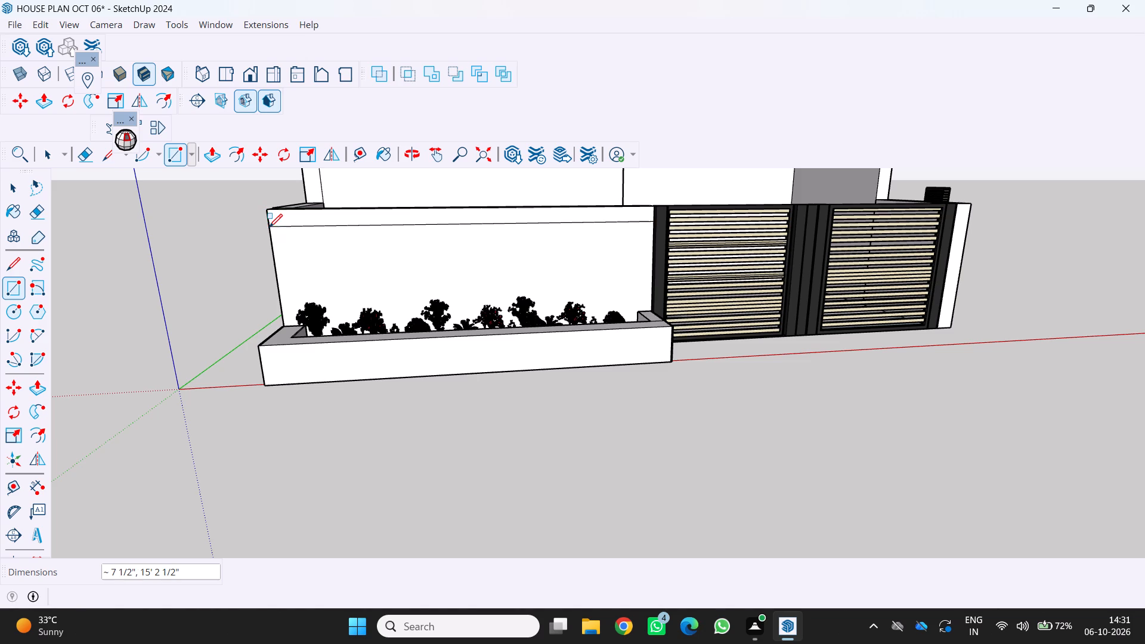
# Draw a vertical rectangle about 6 1/2" wide down the front wall's outer edge, from its top corner to the planter.
pyautogui.scroll(-2, 263, 241)
pyautogui.moveTo(263, 241); pyautogui.dragTo(300, 223, button='middle')
pyautogui.scroll(1, 293, 239)
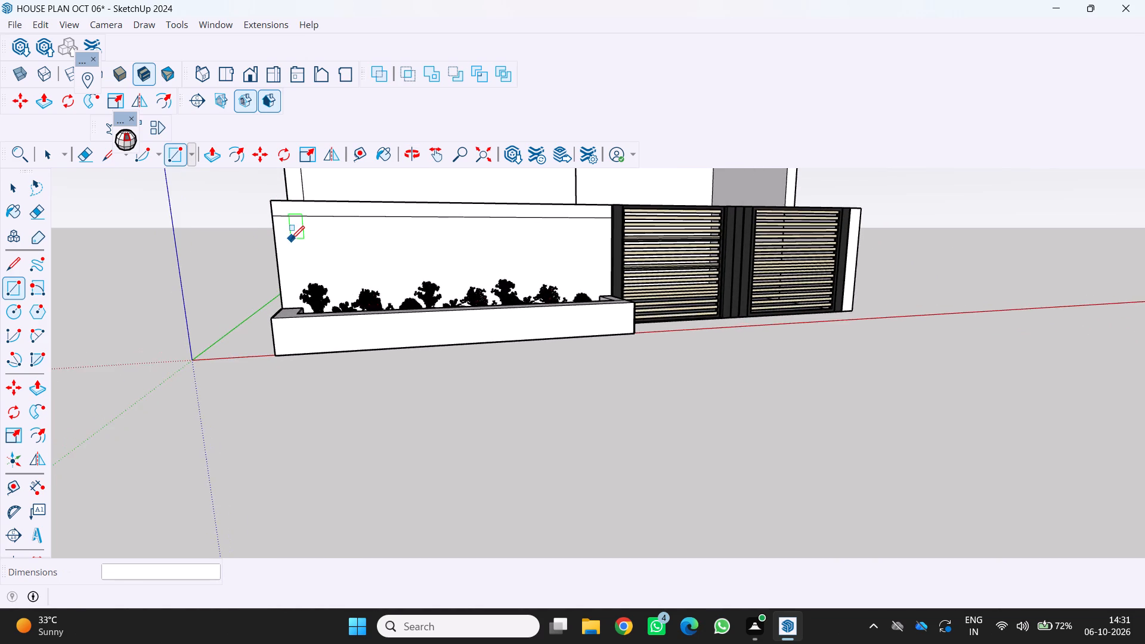
pyautogui.scroll(1, 286, 236)
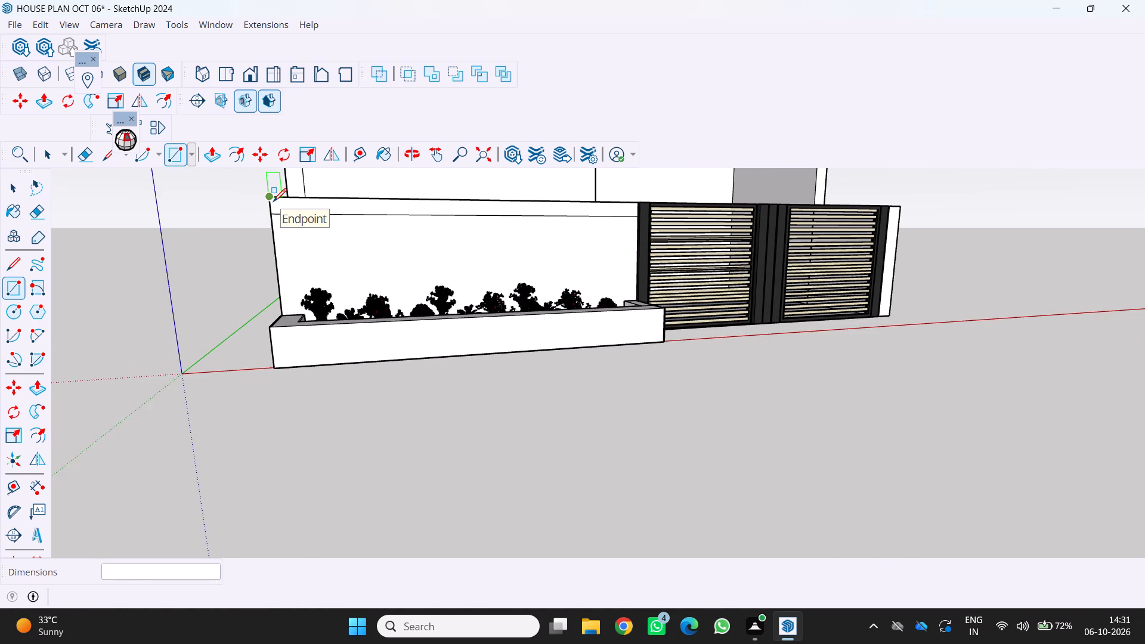
pyautogui.click(273, 202)
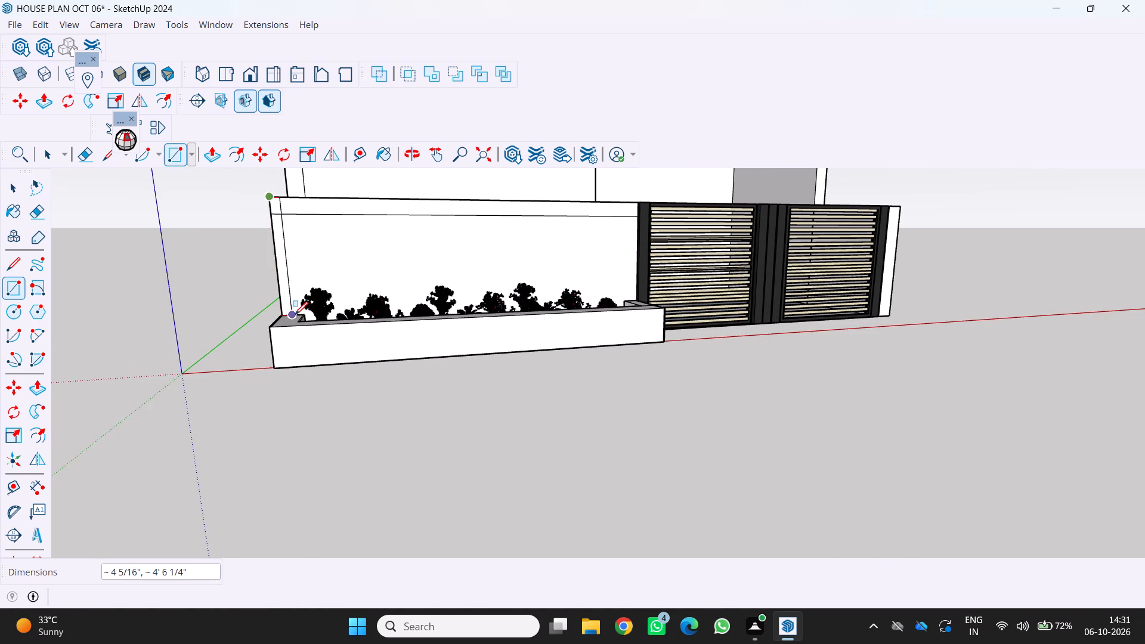
pyautogui.scroll(8, 298, 312)
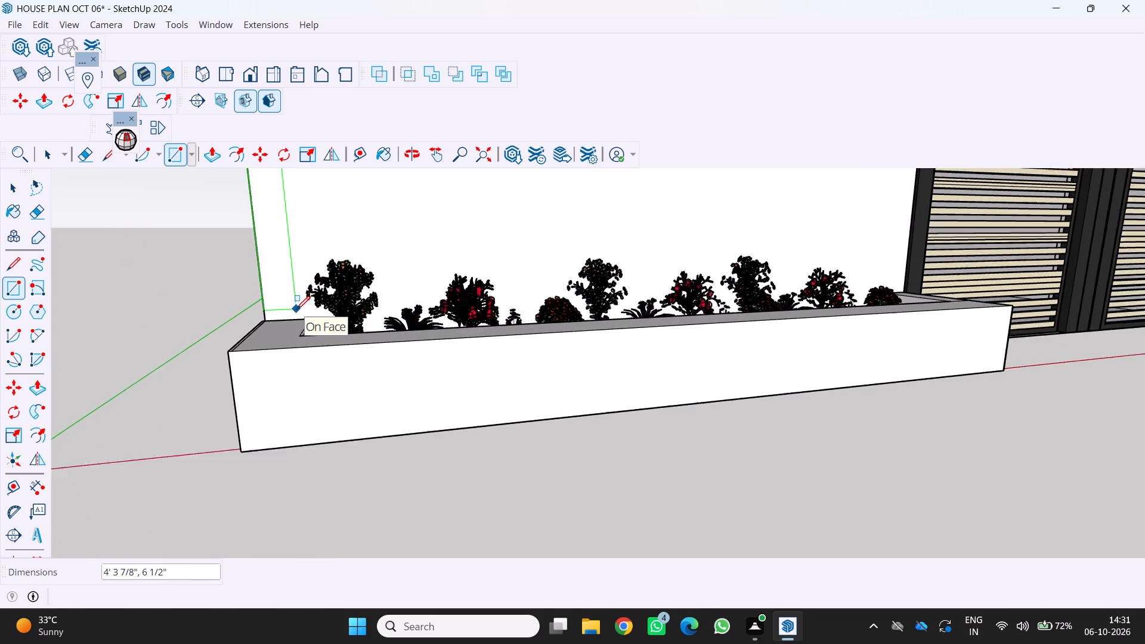
pyautogui.scroll(1, 296, 309)
pyautogui.click(307, 318)
# Draw a rectangle about 10 1/2" by 15' 3" along the front wall just above the planter, ending at the gate.
pyautogui.scroll(-5, 311, 309)
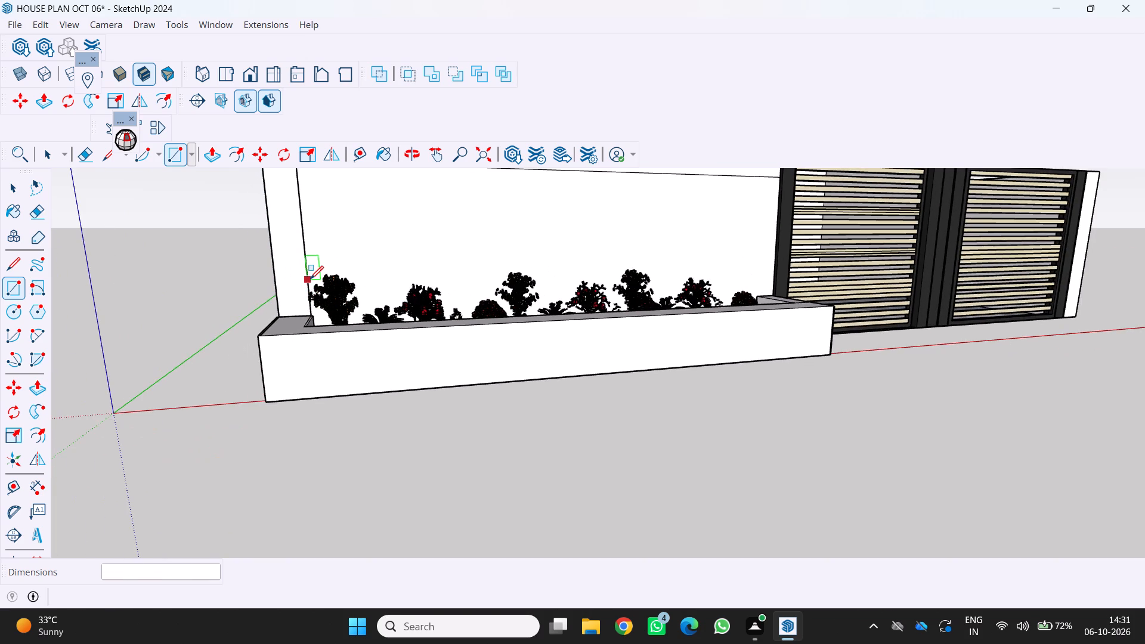
pyautogui.moveTo(310, 279); pyautogui.dragTo(280, 308, button='middle')
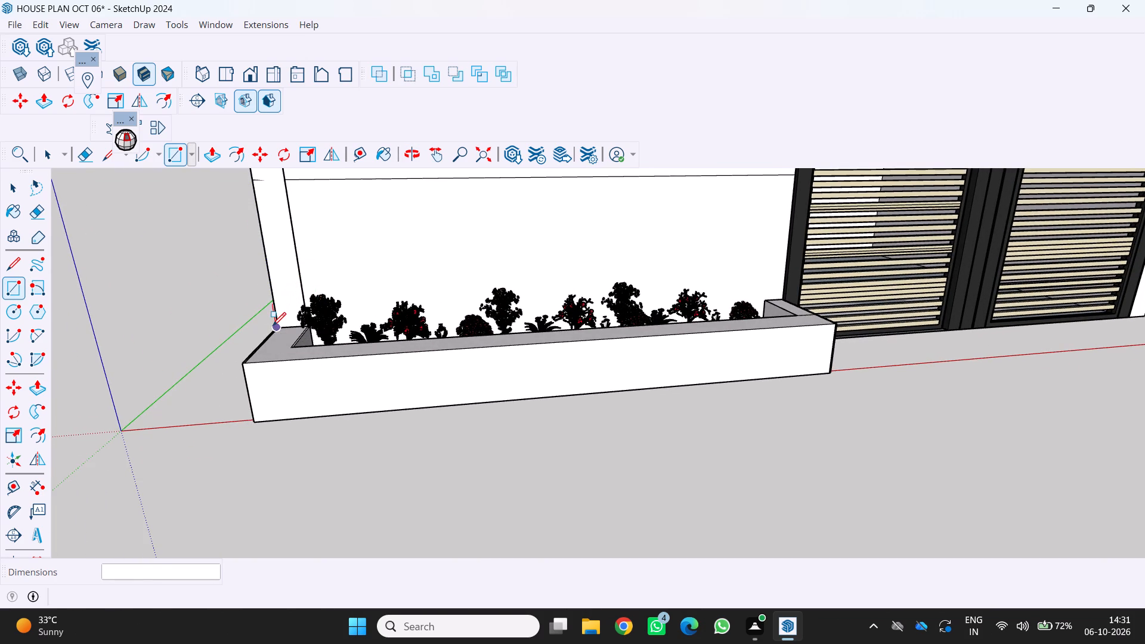
pyautogui.click(273, 326)
pyautogui.scroll(-4, 728, 271)
pyautogui.moveTo(749, 271); pyautogui.dragTo(703, 263, button='middle')
pyautogui.scroll(4, 703, 263)
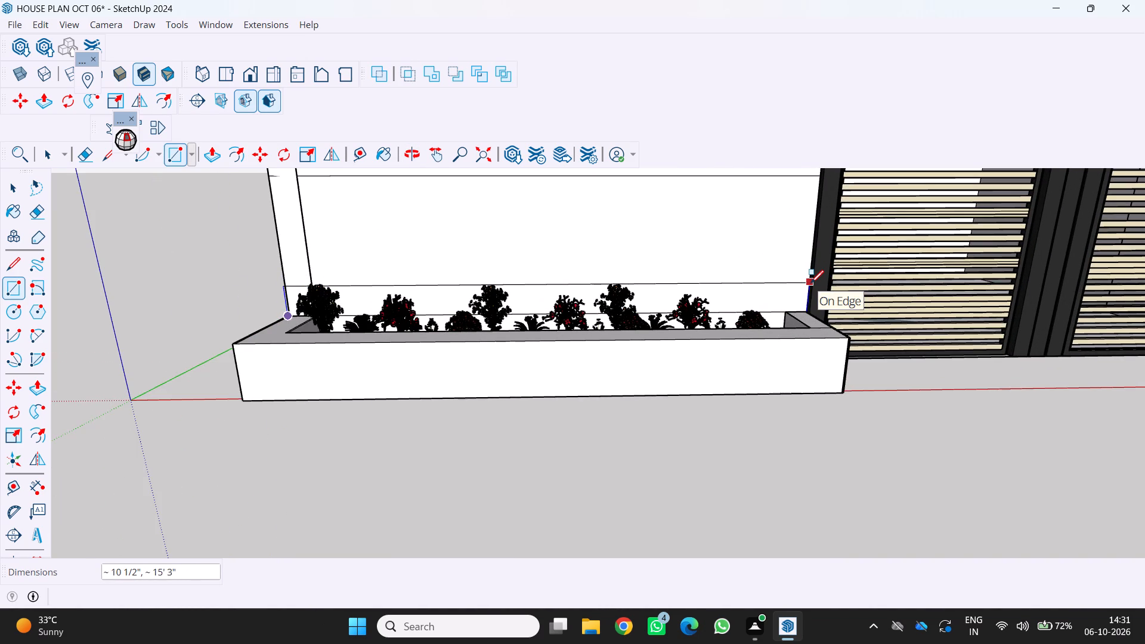
pyautogui.click(810, 283)
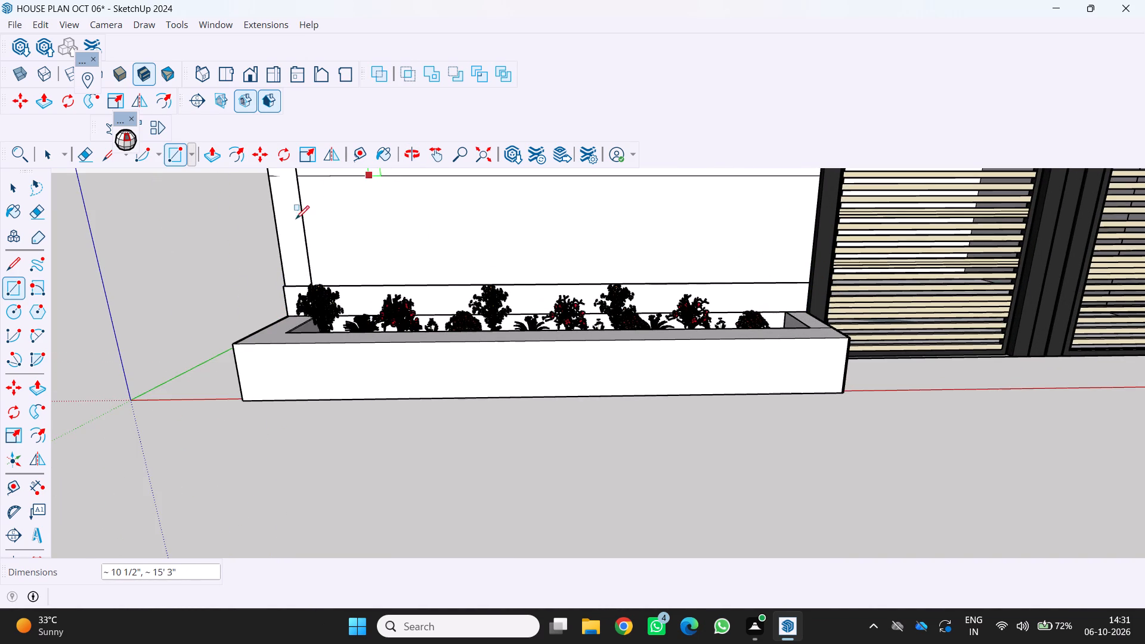
# Examine the bordered front wall, the gates and the projecting slab of the front elevation from several angles.
pyautogui.scroll(-3, 289, 241)
pyautogui.moveTo(307, 249); pyautogui.dragTo(326, 258, button='middle')
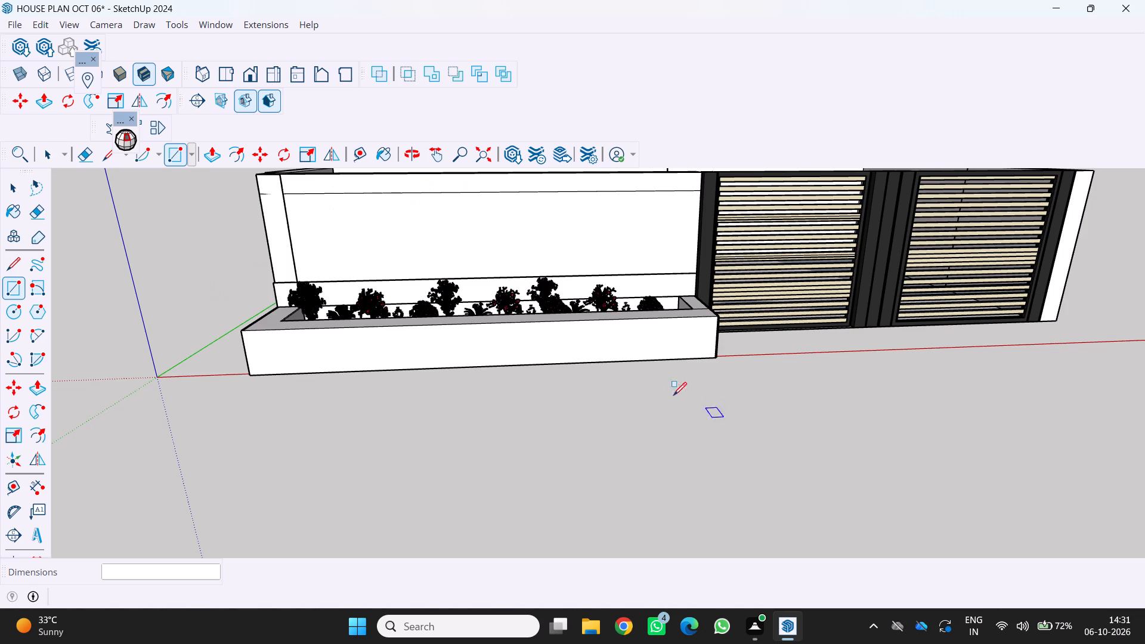
pyautogui.moveTo(701, 400); pyautogui.dragTo(685, 409, button='middle')
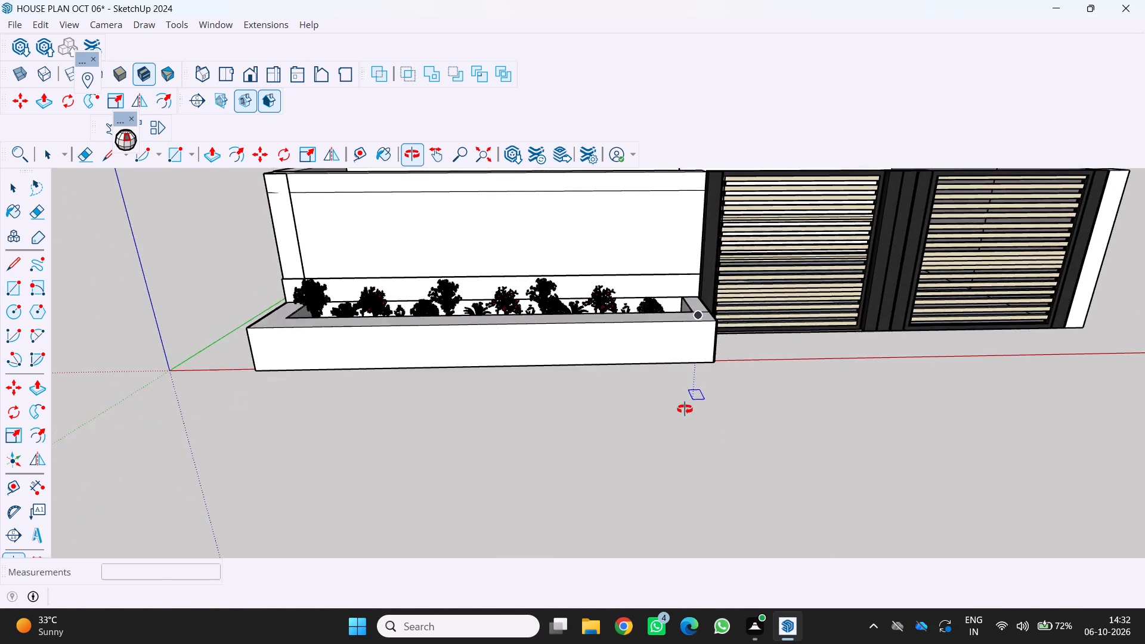
pyautogui.moveTo(685, 409); pyautogui.dragTo(683, 270, button='middle')
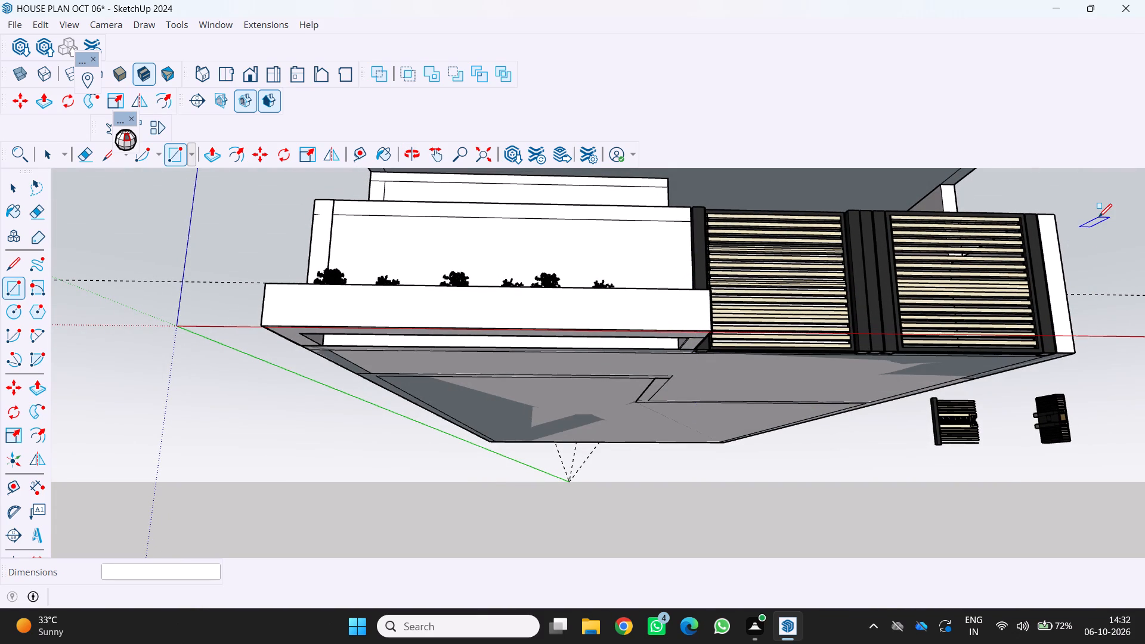
pyautogui.keyDown('shift'); pyautogui.moveTo(1098, 217); pyautogui.dragTo(1077, 479, button='middle'); pyautogui.keyUp('shift')
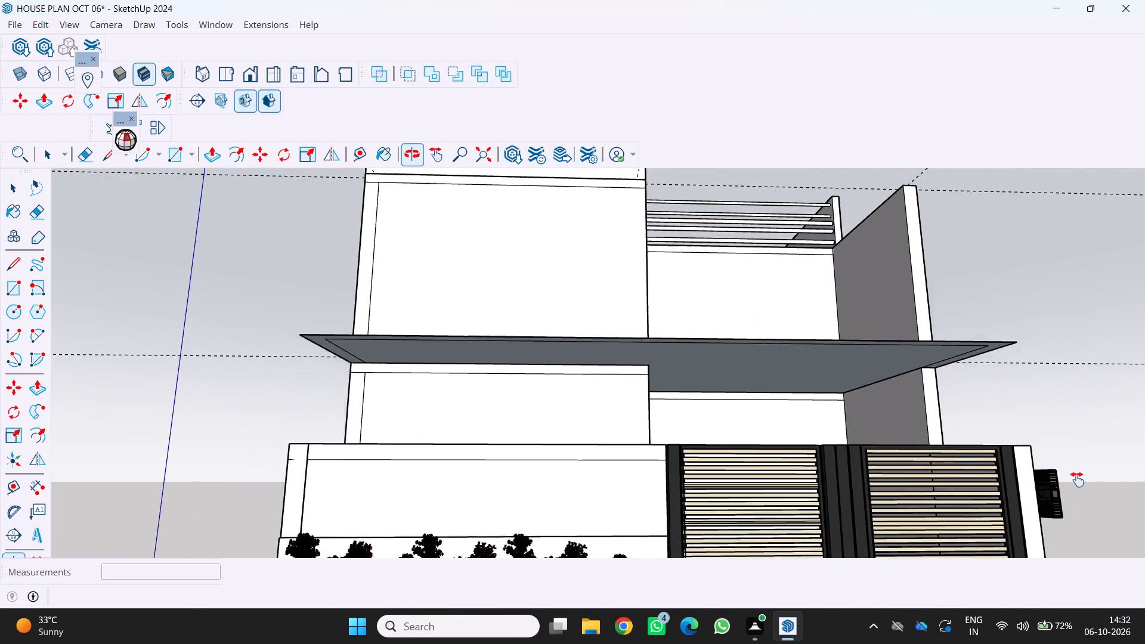
pyautogui.keyDown('shift'); pyautogui.moveTo(1077, 479); pyautogui.dragTo(995, 368, button='middle'); pyautogui.keyUp('shift')
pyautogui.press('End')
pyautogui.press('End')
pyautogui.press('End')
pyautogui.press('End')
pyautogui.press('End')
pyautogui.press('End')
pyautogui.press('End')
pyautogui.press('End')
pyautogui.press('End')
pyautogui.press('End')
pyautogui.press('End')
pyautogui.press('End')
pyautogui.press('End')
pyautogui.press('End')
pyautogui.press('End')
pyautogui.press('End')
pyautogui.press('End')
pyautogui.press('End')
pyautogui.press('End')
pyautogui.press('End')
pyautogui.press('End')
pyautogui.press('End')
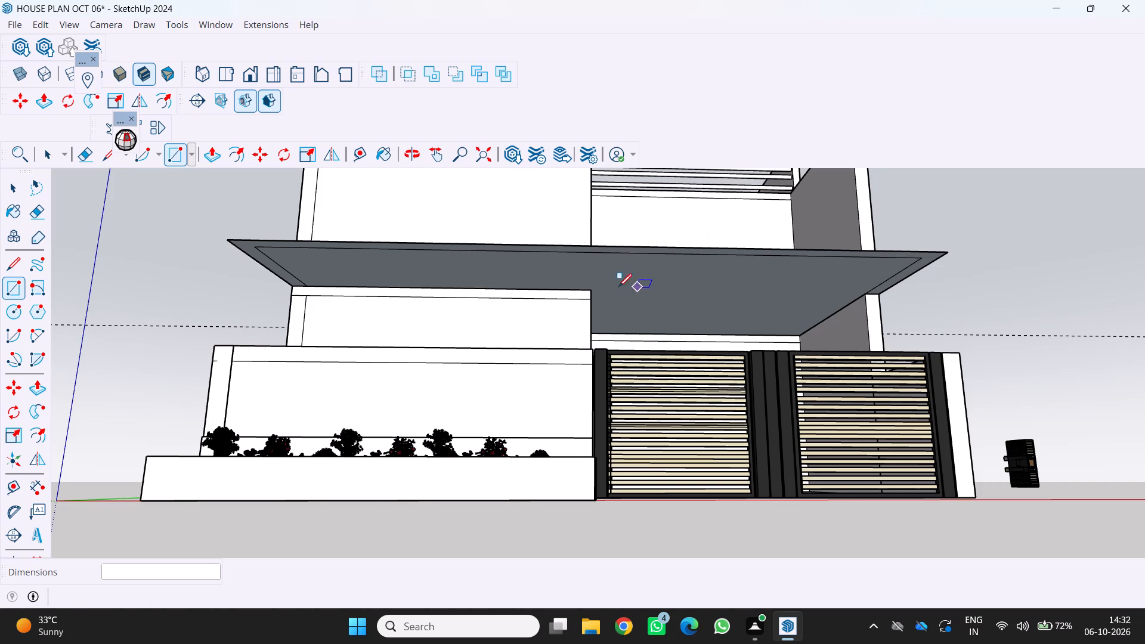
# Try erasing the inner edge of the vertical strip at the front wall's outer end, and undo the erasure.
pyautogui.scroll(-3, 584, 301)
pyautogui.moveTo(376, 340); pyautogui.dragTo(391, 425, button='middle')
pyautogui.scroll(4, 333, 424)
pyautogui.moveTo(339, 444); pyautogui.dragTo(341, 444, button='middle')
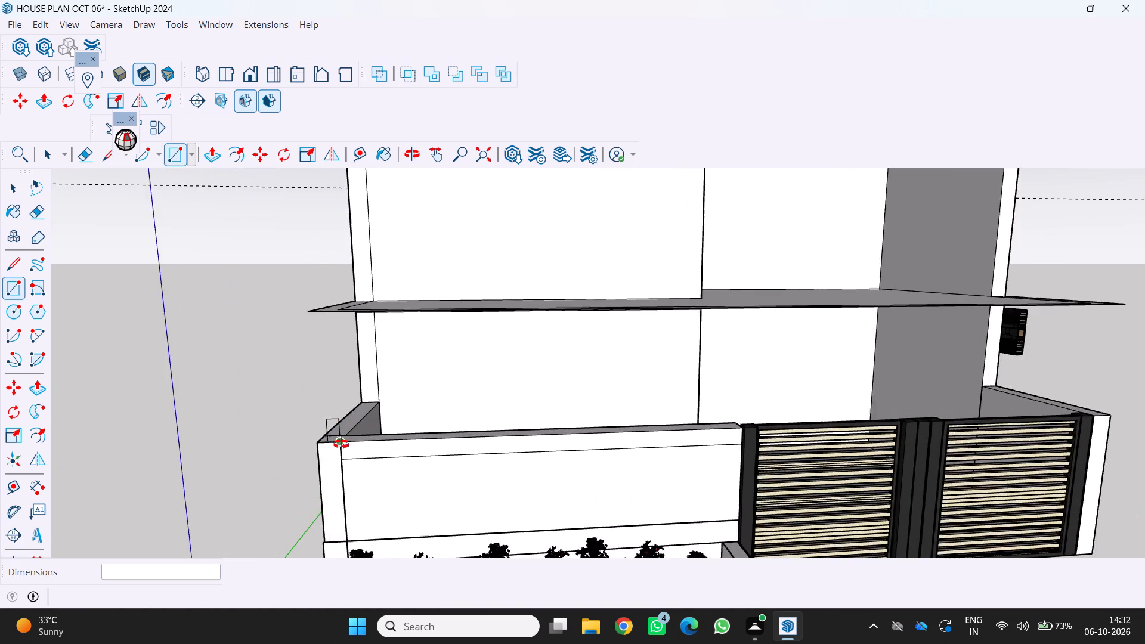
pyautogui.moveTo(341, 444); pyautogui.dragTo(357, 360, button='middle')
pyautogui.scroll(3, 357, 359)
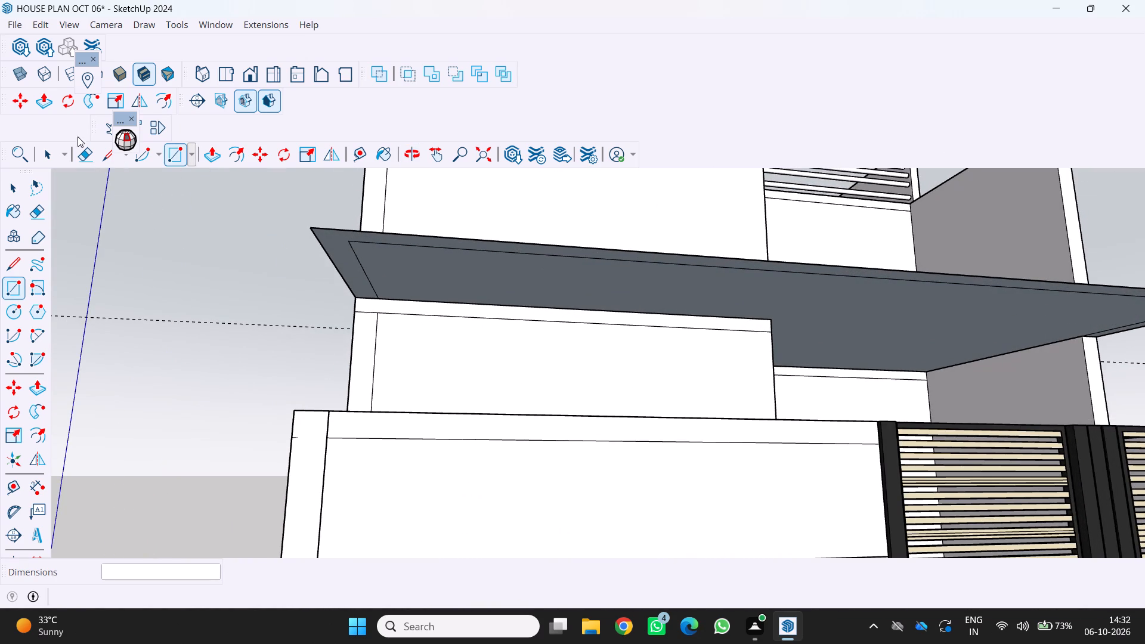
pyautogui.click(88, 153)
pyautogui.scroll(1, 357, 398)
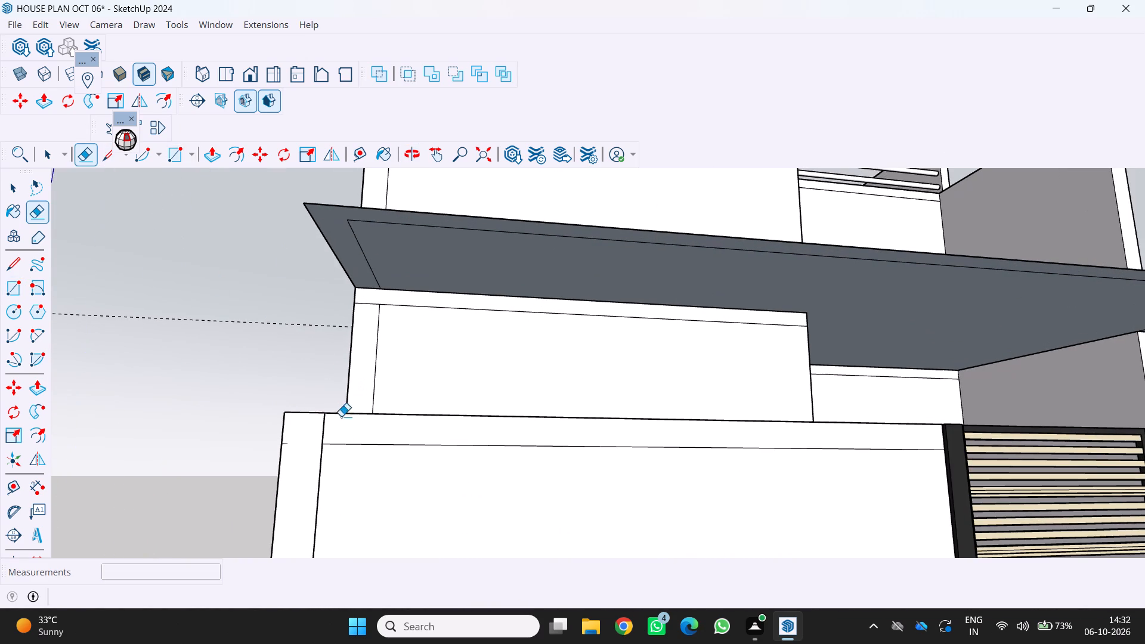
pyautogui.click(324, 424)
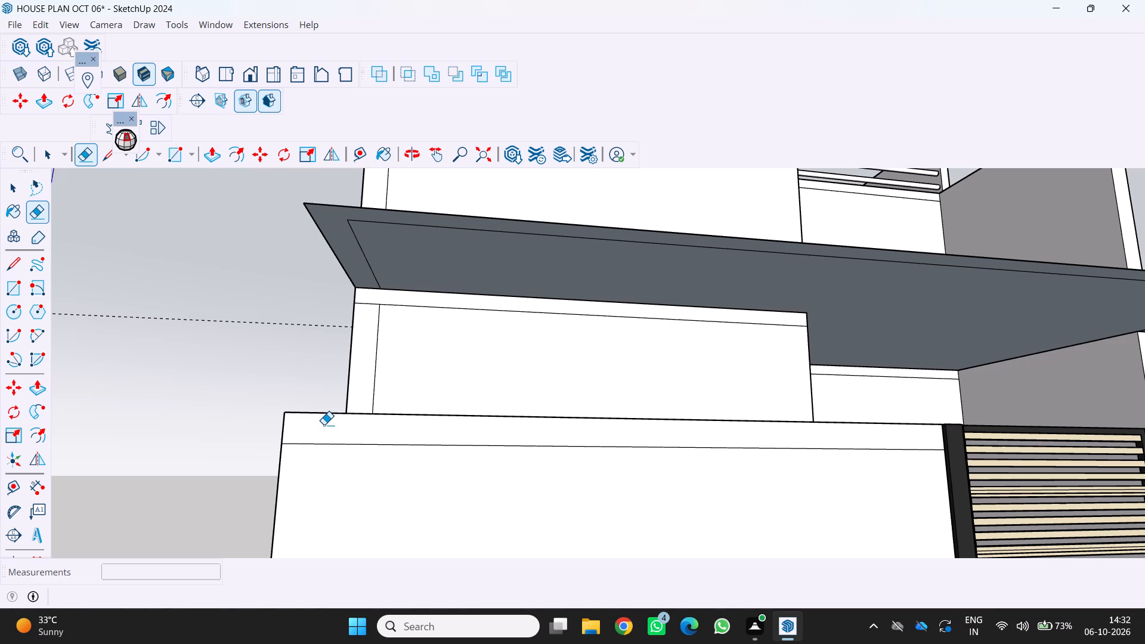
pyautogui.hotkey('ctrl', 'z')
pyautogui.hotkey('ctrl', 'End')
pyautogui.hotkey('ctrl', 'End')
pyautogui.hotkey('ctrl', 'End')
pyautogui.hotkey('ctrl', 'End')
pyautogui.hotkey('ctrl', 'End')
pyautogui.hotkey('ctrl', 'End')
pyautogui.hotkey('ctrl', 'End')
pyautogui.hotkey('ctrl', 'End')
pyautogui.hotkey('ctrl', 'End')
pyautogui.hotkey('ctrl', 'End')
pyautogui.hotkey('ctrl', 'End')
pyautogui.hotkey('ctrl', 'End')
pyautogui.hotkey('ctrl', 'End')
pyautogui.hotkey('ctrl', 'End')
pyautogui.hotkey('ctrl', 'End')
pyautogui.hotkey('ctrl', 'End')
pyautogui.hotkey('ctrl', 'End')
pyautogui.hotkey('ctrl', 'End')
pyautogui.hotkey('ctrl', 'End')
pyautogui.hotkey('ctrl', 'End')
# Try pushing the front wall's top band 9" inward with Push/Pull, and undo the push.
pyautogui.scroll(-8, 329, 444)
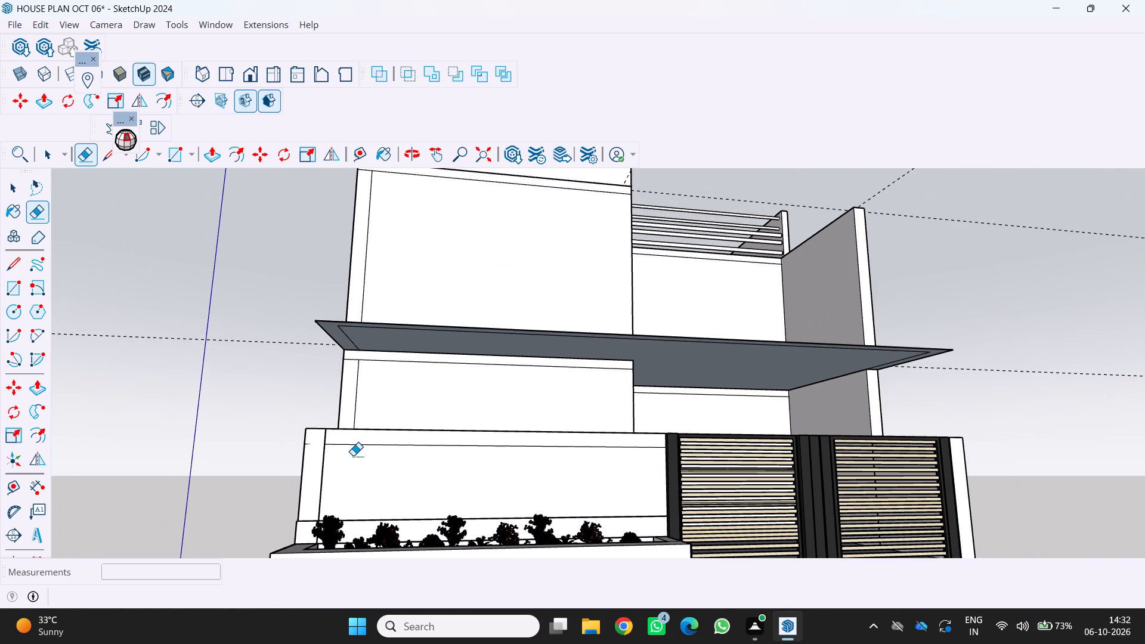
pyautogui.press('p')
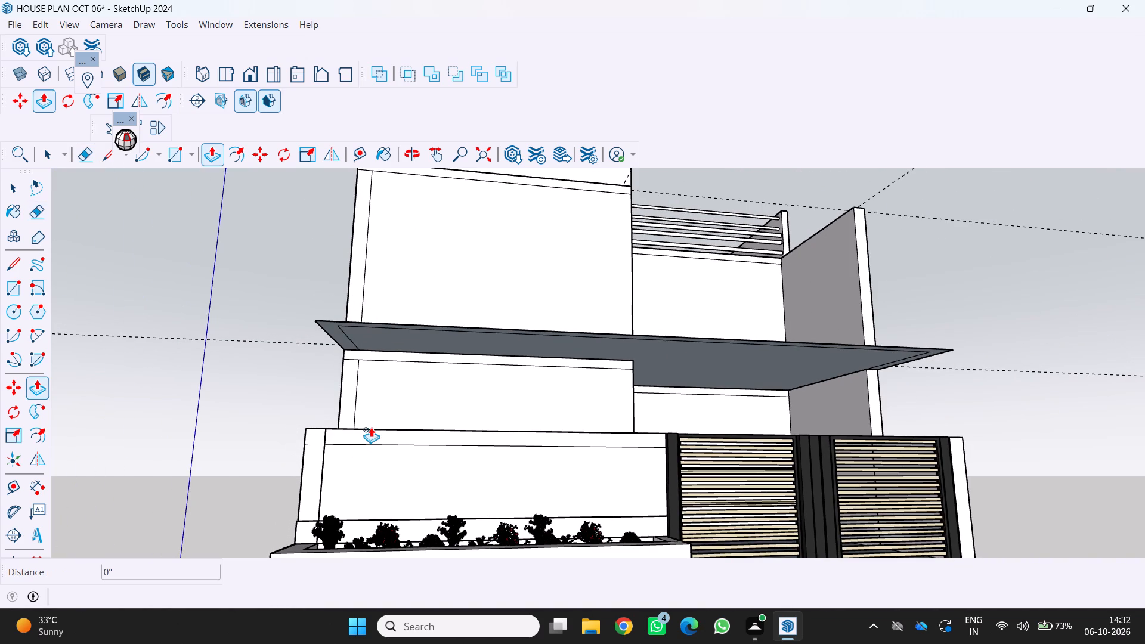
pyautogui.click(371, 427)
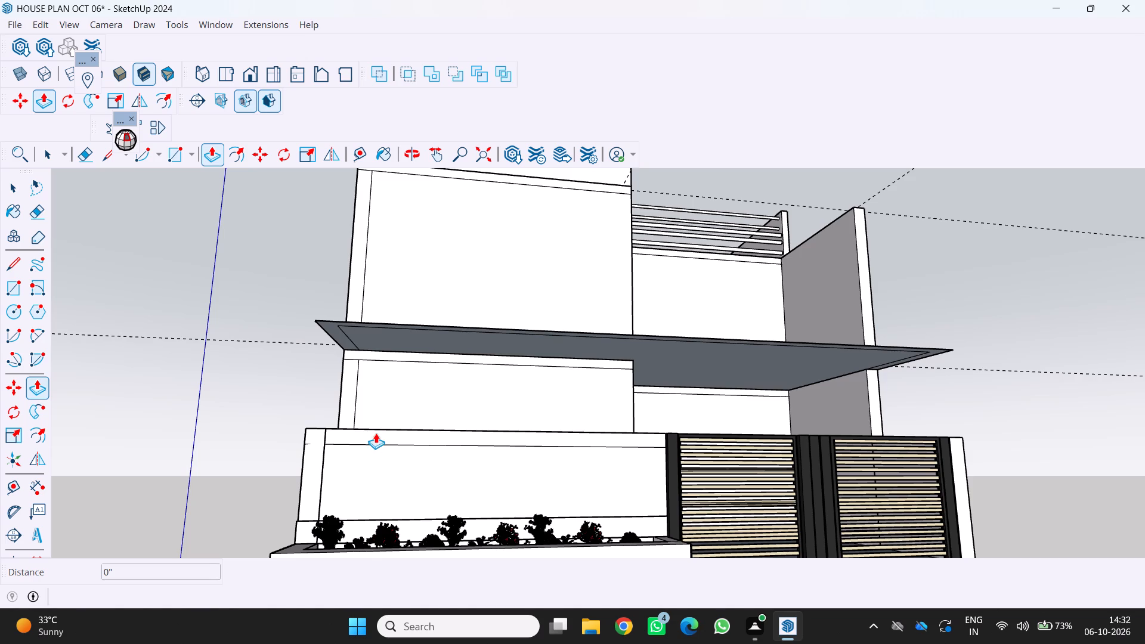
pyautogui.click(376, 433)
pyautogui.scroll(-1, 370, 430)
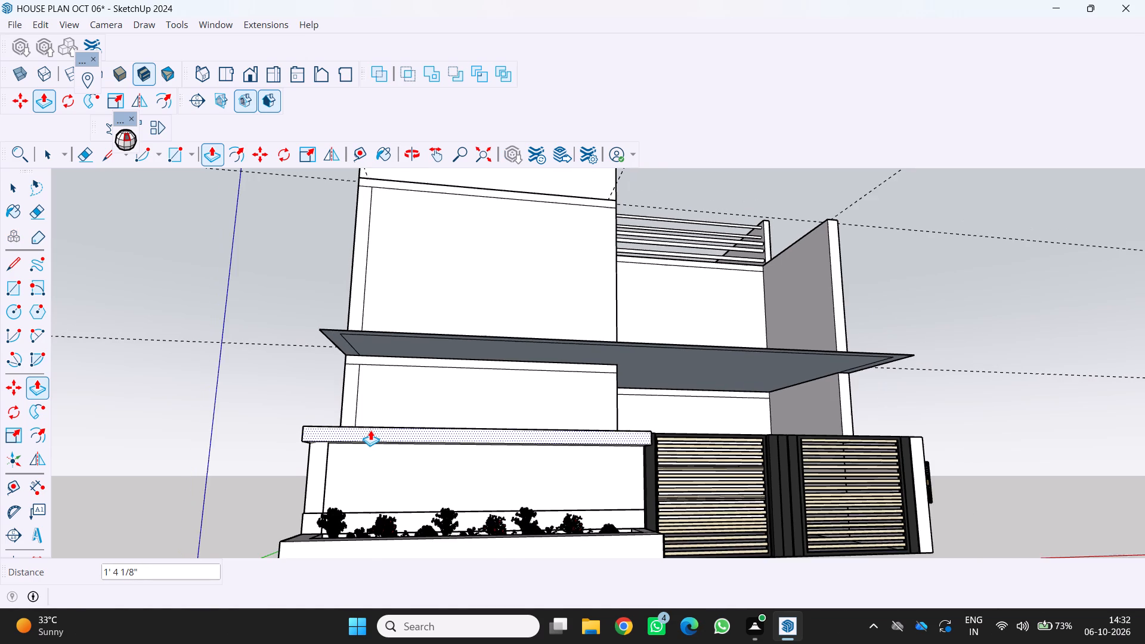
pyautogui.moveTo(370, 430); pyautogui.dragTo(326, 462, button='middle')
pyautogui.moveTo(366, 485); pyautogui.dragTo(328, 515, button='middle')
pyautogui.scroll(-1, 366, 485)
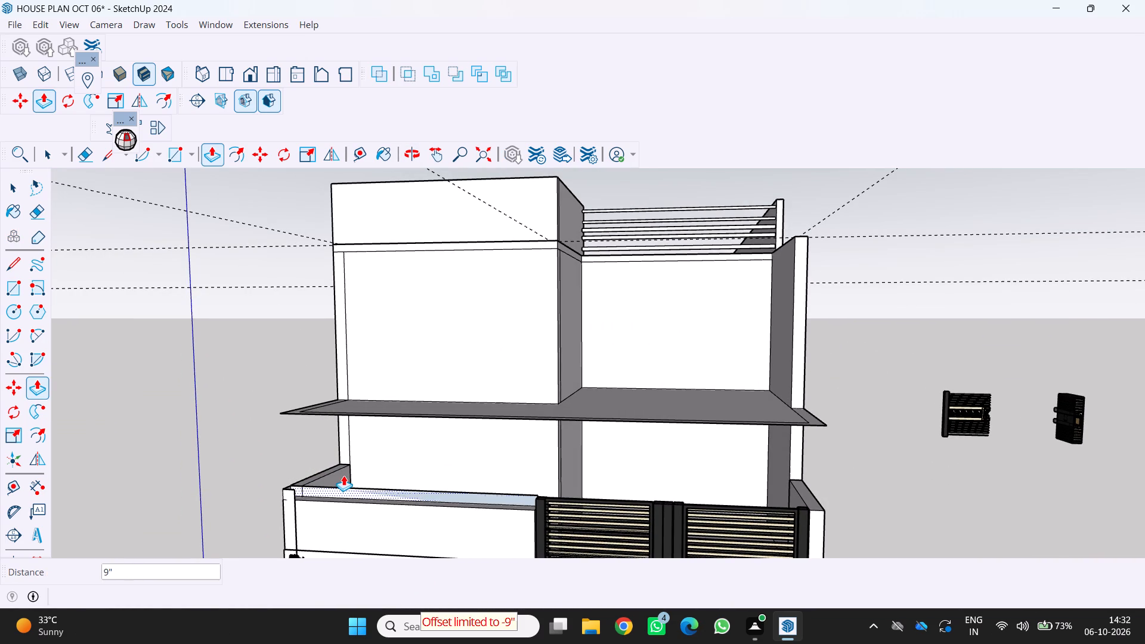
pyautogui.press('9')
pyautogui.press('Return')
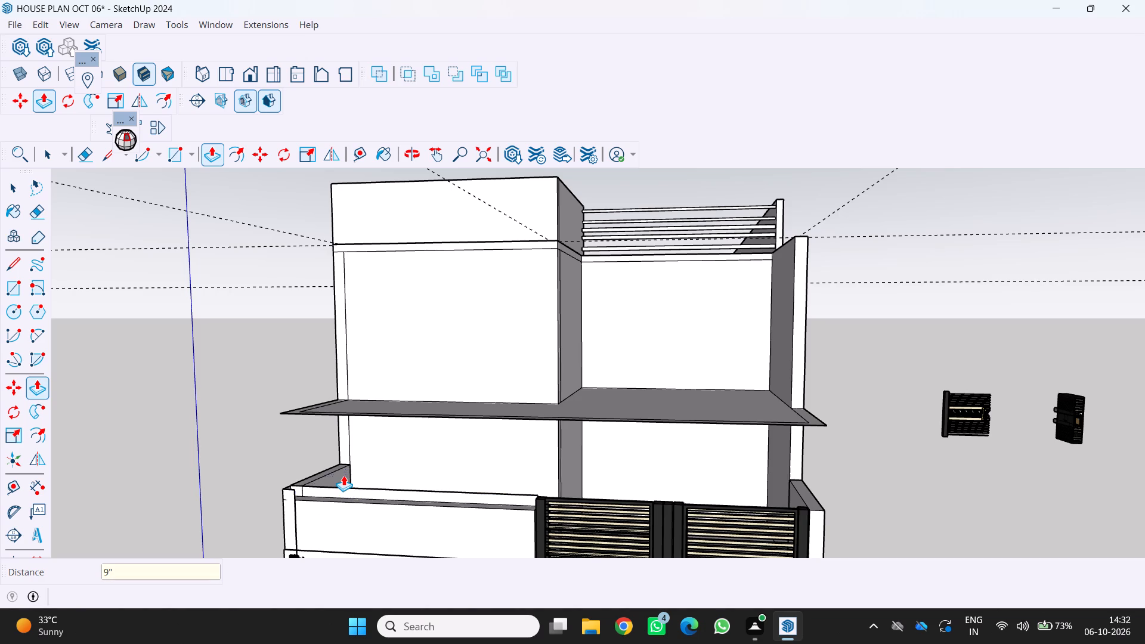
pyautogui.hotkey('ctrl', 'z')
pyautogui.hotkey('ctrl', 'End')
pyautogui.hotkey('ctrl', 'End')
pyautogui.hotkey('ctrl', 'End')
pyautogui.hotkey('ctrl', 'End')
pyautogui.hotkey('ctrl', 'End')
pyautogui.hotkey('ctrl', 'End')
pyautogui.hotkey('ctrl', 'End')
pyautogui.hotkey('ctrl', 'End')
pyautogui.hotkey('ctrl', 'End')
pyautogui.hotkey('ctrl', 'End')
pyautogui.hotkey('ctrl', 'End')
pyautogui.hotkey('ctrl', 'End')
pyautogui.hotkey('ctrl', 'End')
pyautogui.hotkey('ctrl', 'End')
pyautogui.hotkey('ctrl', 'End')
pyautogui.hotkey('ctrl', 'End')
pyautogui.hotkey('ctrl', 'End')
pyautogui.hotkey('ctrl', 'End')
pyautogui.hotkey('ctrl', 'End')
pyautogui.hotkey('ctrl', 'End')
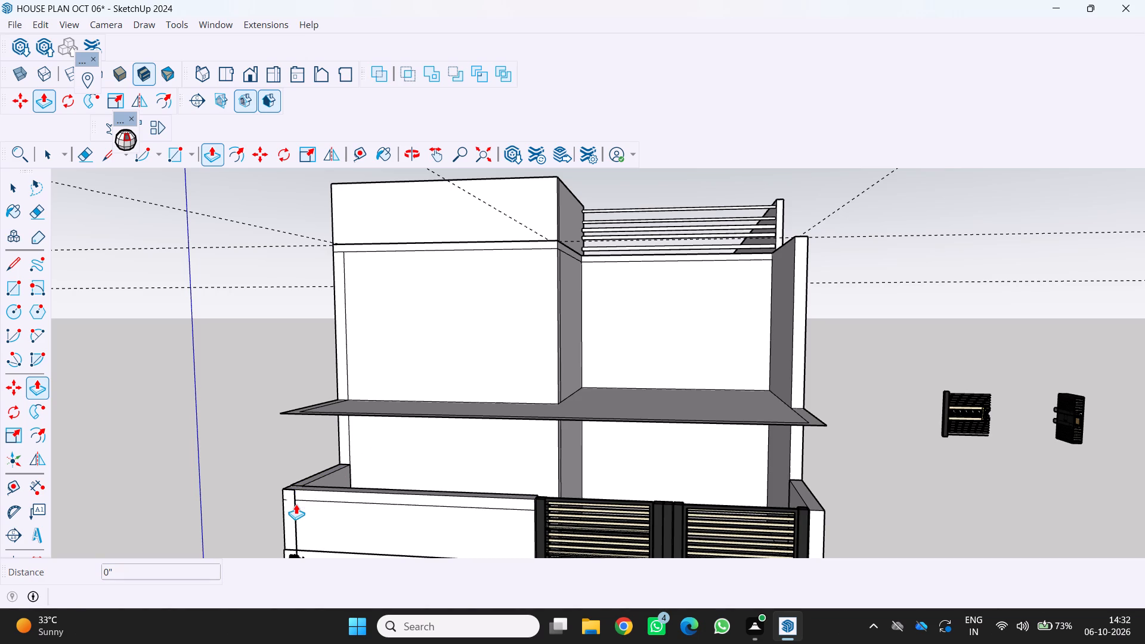
# Extrude the front wall's top band 9" outward with Push/Pull.
pyautogui.click(333, 494)
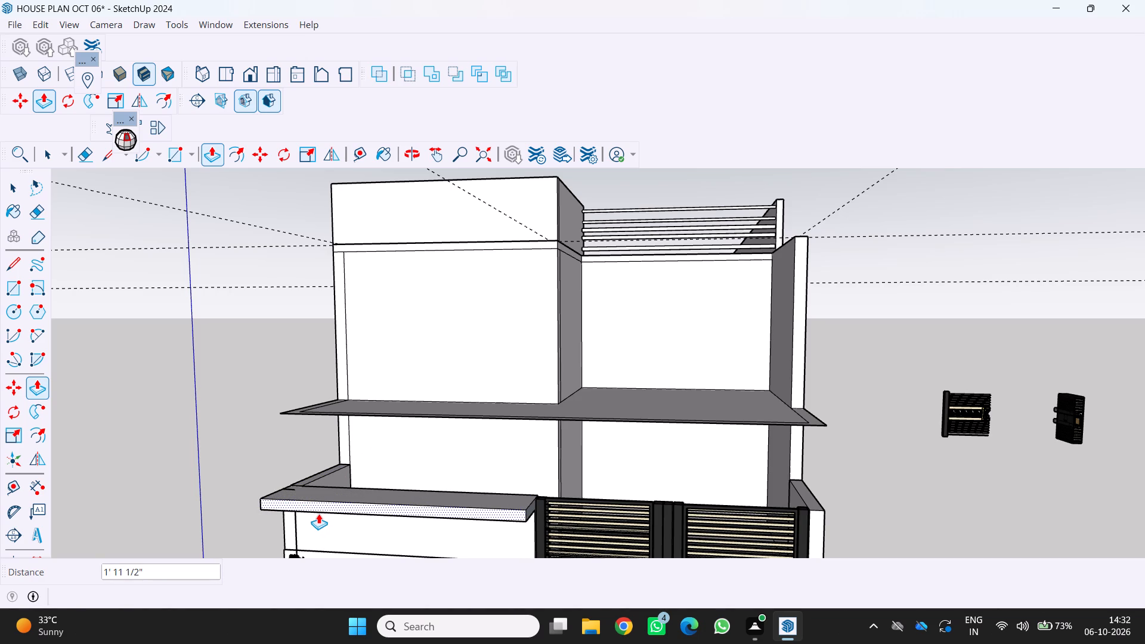
pyautogui.press('9')
pyautogui.press('Return')
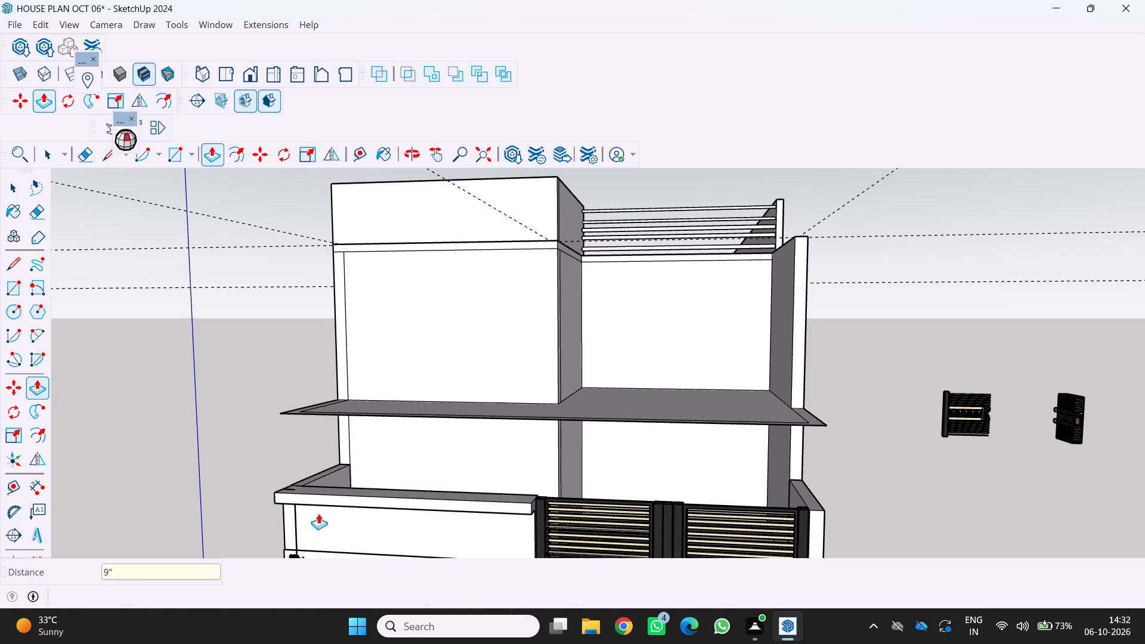
# Extrude the vertical strip at the front wall's outer edge 9" outward, below the projecting top band.
pyautogui.scroll(-2, 318, 513)
pyautogui.moveTo(318, 513); pyautogui.dragTo(356, 460, button='middle')
pyautogui.scroll(1, 356, 460)
pyautogui.scroll(-4, 348, 471)
pyautogui.moveTo(343, 482); pyautogui.dragTo(370, 438, button='middle')
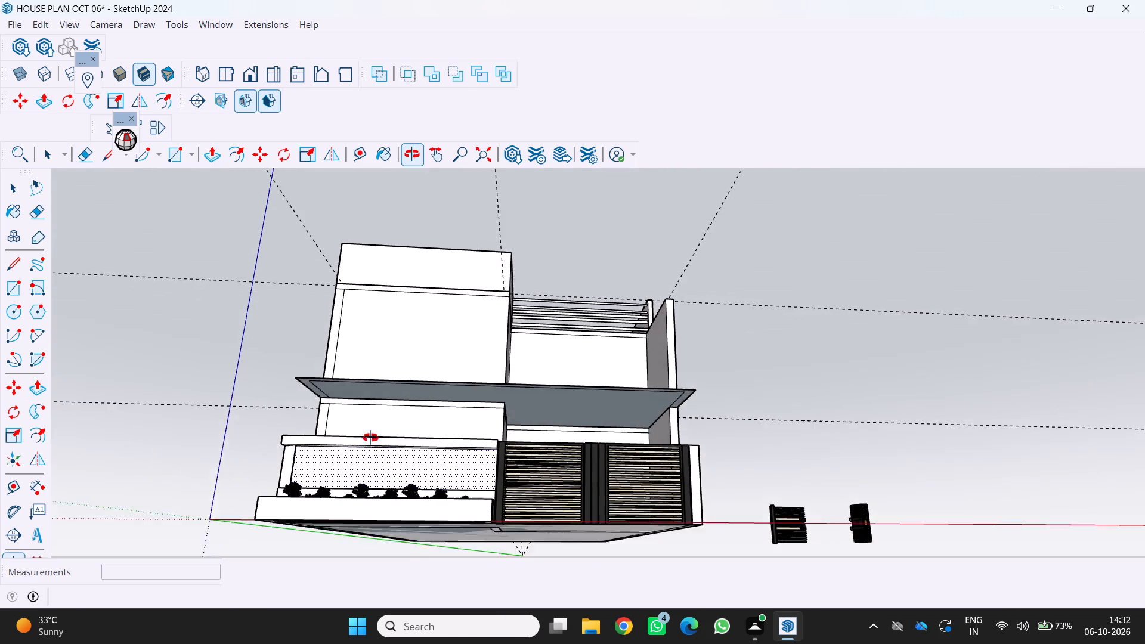
pyautogui.moveTo(370, 438); pyautogui.dragTo(375, 426, button='middle')
pyautogui.scroll(2, 314, 447)
pyautogui.click(284, 441)
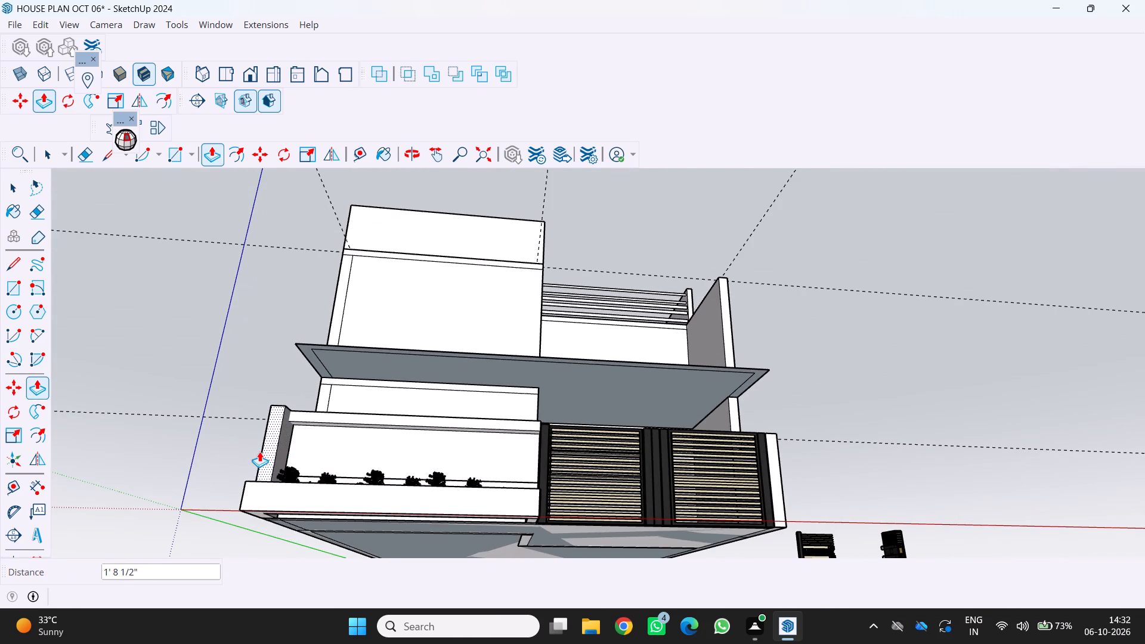
pyautogui.press('9')
pyautogui.press('Return')
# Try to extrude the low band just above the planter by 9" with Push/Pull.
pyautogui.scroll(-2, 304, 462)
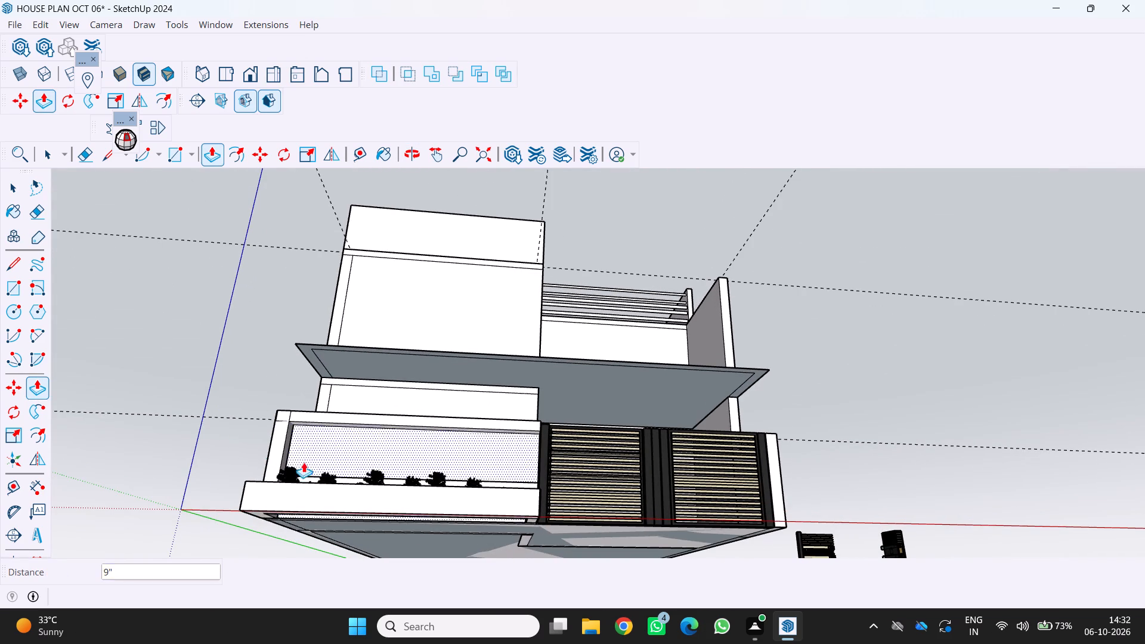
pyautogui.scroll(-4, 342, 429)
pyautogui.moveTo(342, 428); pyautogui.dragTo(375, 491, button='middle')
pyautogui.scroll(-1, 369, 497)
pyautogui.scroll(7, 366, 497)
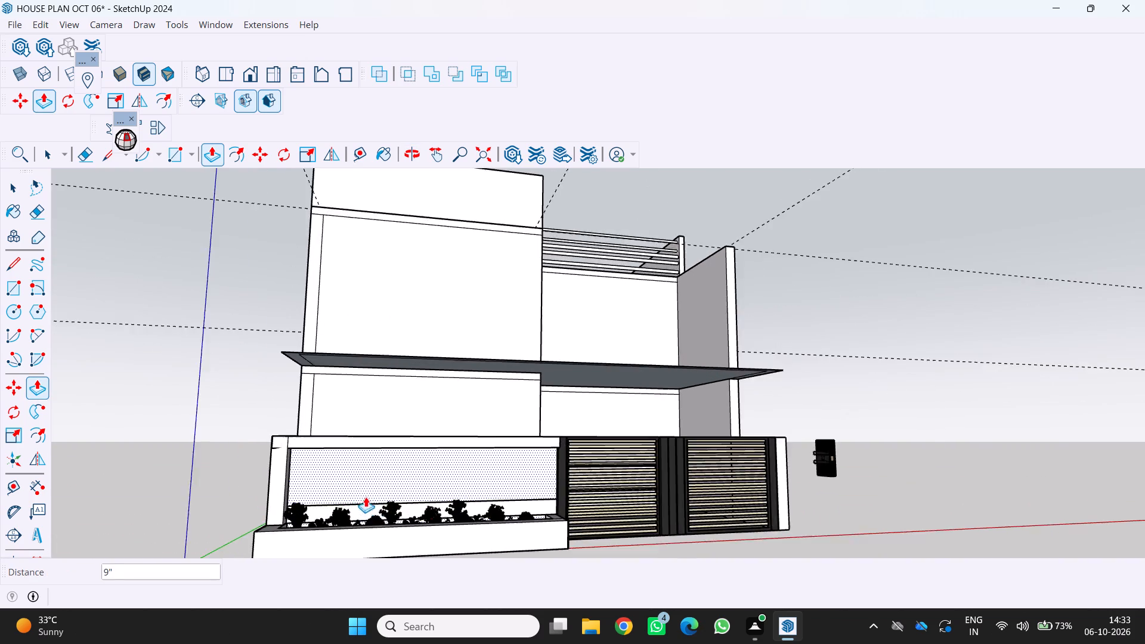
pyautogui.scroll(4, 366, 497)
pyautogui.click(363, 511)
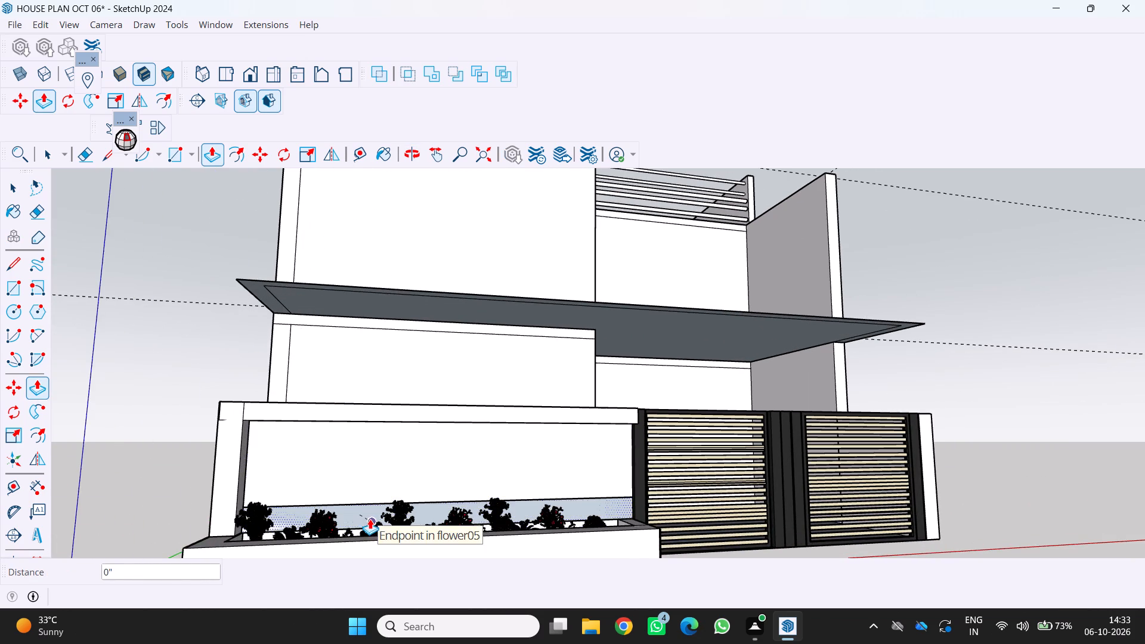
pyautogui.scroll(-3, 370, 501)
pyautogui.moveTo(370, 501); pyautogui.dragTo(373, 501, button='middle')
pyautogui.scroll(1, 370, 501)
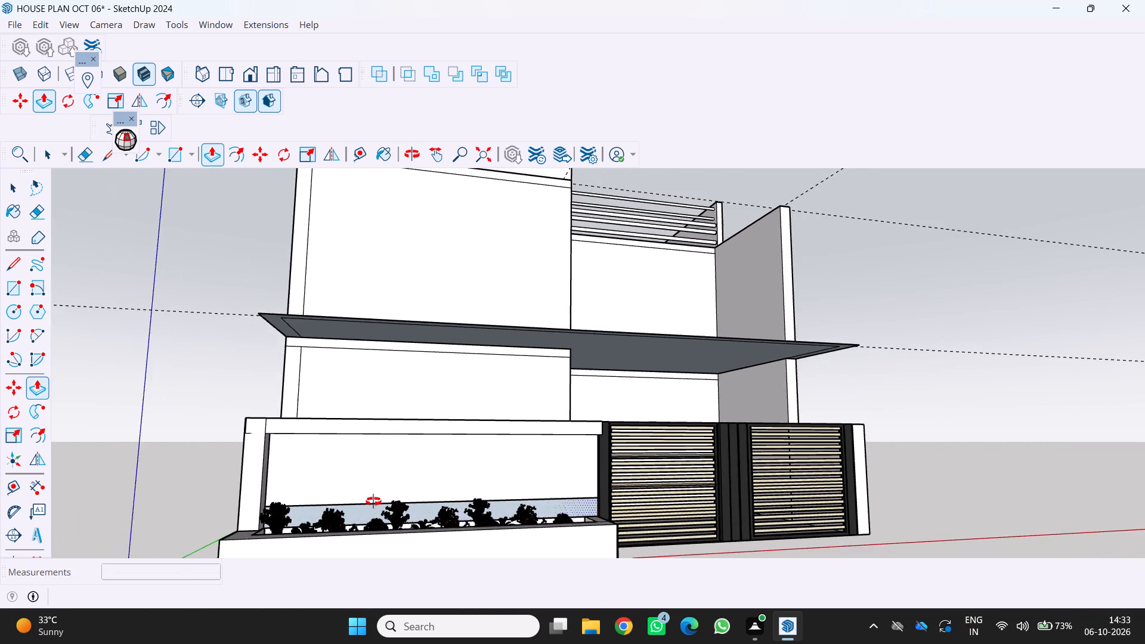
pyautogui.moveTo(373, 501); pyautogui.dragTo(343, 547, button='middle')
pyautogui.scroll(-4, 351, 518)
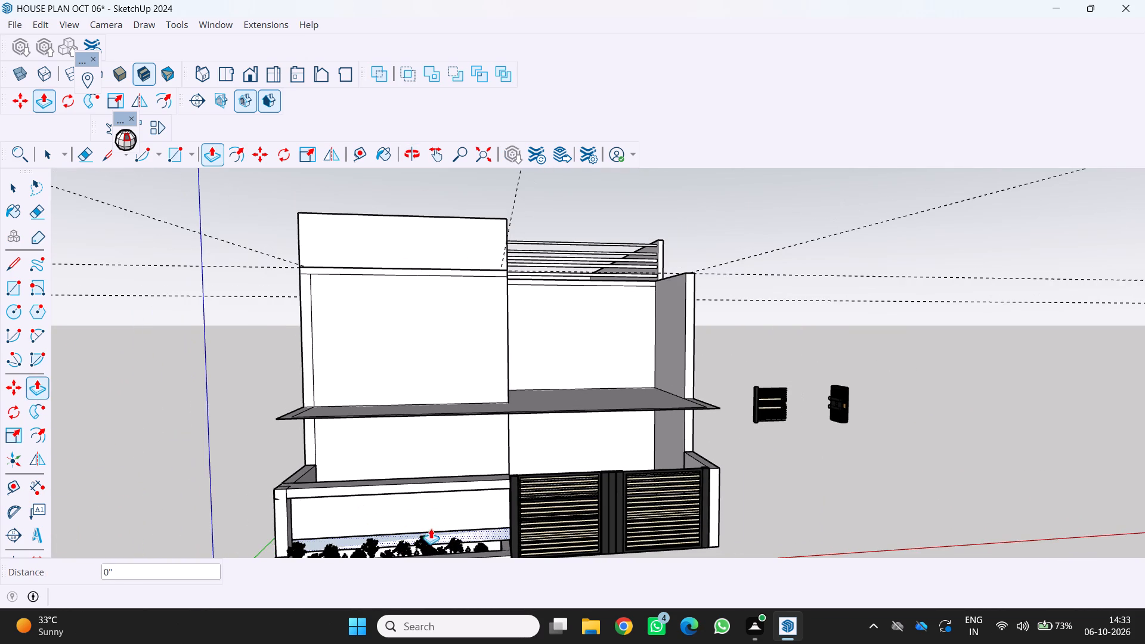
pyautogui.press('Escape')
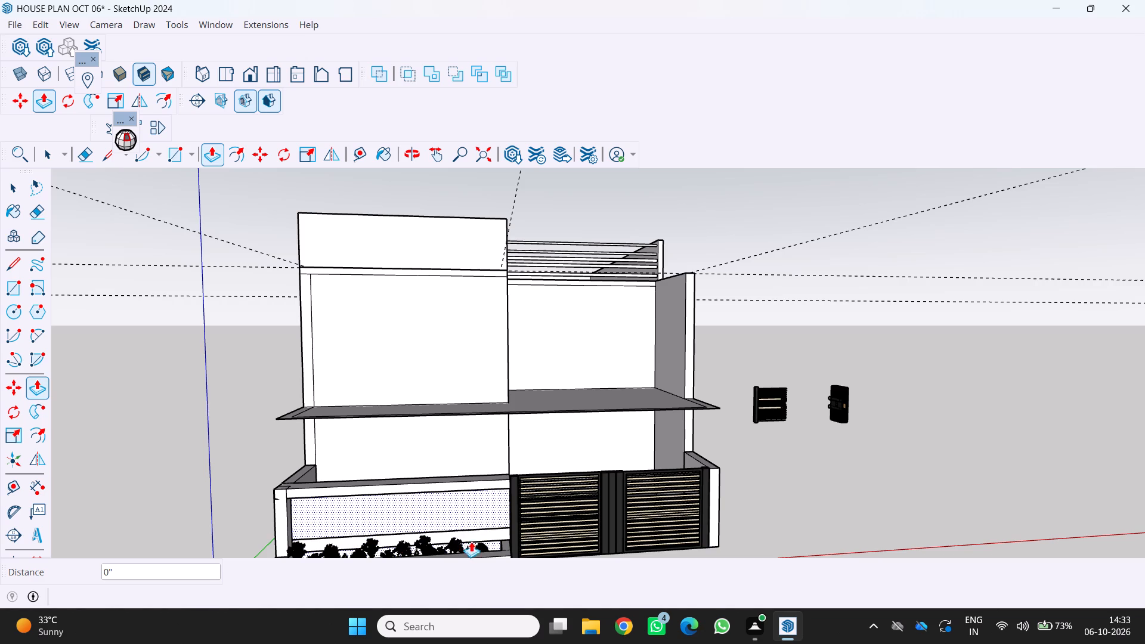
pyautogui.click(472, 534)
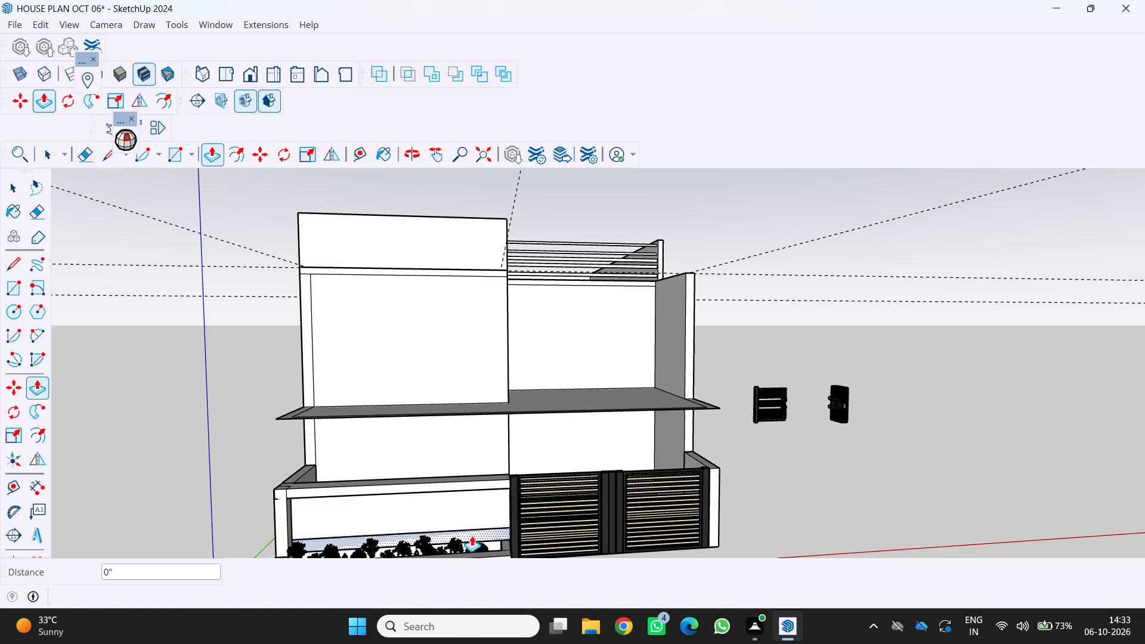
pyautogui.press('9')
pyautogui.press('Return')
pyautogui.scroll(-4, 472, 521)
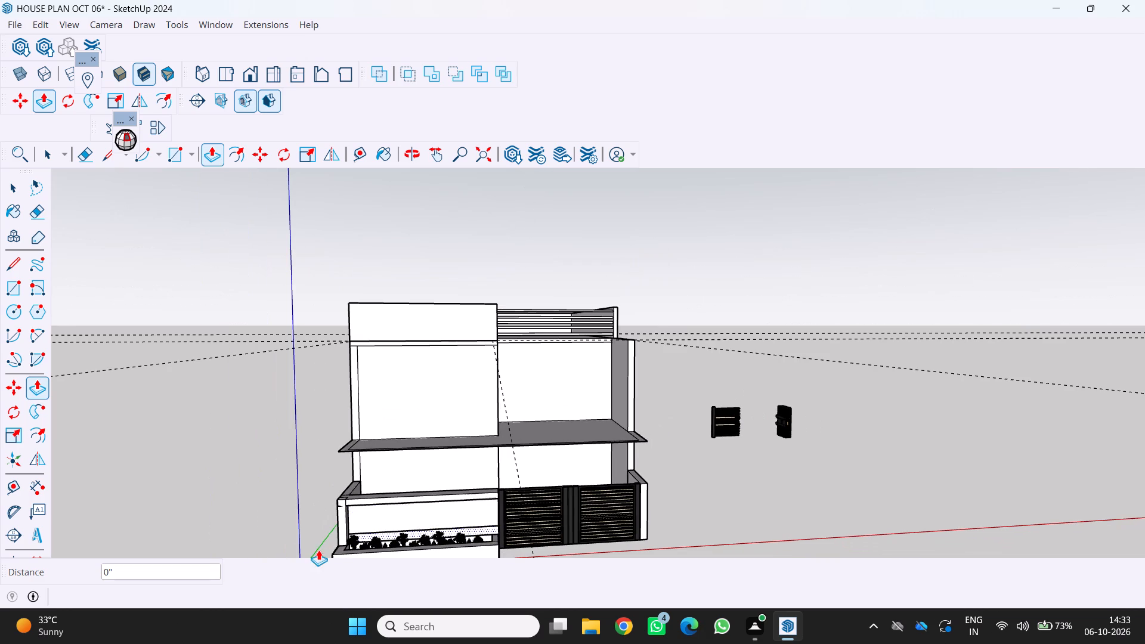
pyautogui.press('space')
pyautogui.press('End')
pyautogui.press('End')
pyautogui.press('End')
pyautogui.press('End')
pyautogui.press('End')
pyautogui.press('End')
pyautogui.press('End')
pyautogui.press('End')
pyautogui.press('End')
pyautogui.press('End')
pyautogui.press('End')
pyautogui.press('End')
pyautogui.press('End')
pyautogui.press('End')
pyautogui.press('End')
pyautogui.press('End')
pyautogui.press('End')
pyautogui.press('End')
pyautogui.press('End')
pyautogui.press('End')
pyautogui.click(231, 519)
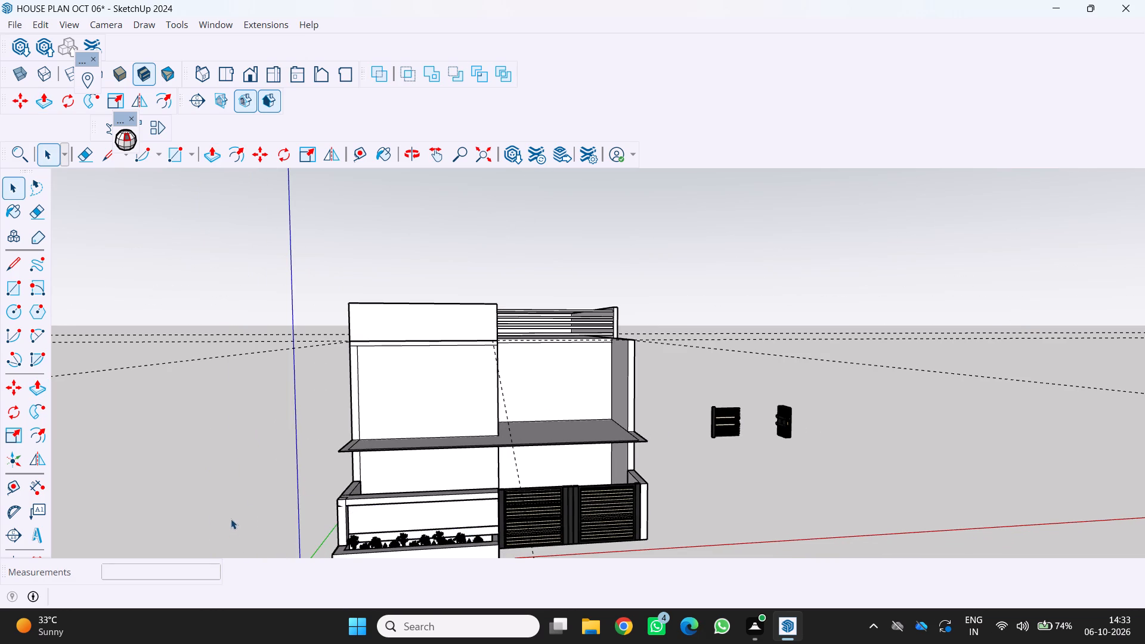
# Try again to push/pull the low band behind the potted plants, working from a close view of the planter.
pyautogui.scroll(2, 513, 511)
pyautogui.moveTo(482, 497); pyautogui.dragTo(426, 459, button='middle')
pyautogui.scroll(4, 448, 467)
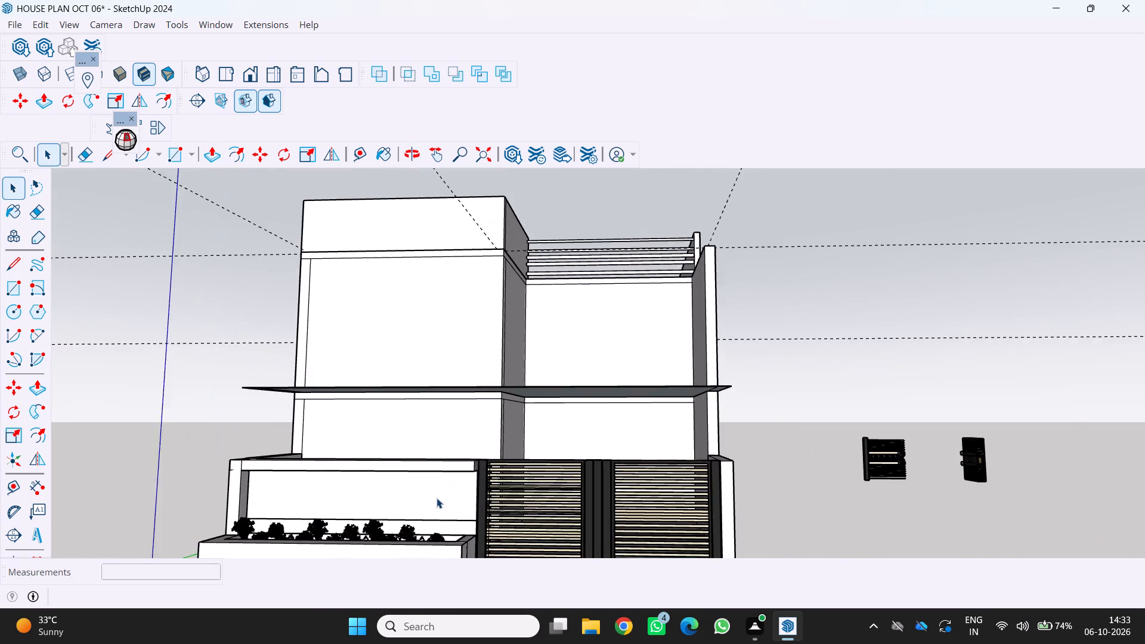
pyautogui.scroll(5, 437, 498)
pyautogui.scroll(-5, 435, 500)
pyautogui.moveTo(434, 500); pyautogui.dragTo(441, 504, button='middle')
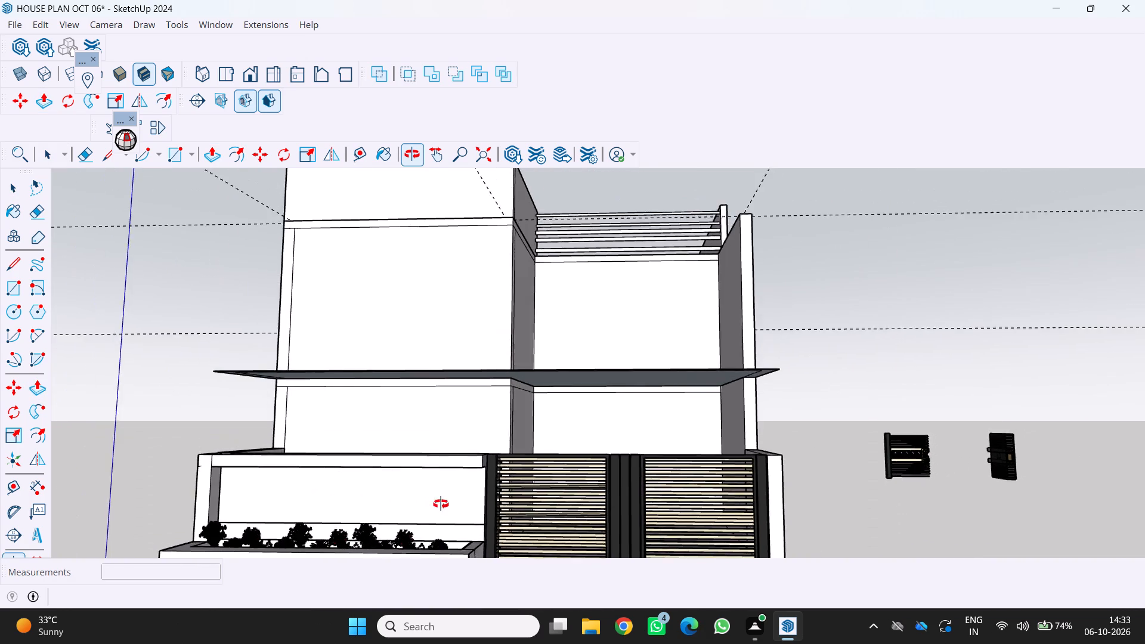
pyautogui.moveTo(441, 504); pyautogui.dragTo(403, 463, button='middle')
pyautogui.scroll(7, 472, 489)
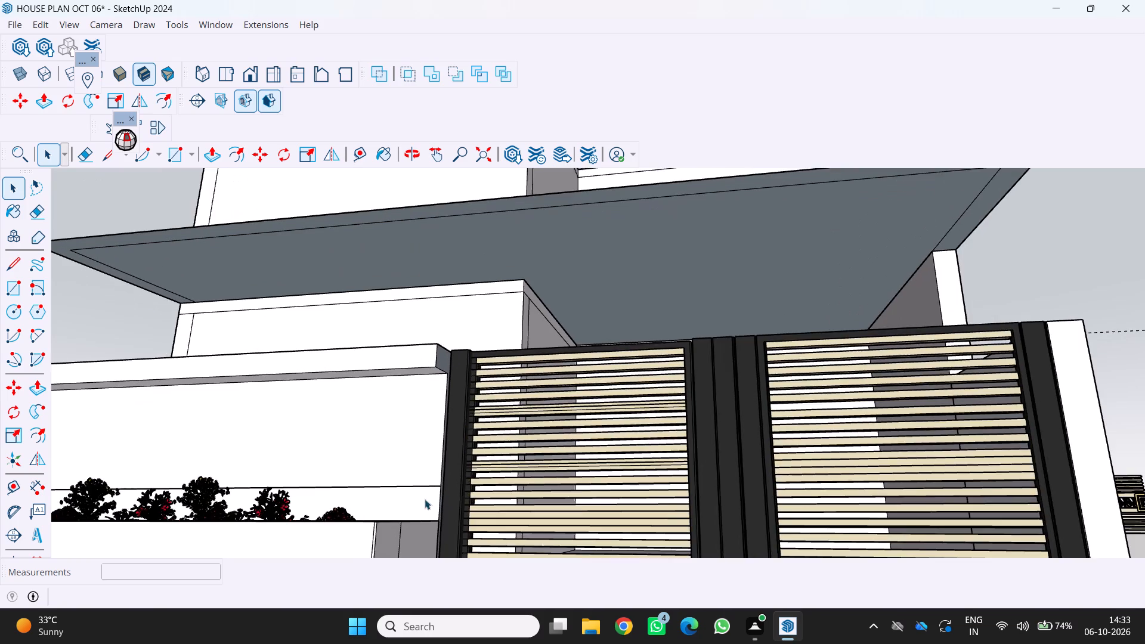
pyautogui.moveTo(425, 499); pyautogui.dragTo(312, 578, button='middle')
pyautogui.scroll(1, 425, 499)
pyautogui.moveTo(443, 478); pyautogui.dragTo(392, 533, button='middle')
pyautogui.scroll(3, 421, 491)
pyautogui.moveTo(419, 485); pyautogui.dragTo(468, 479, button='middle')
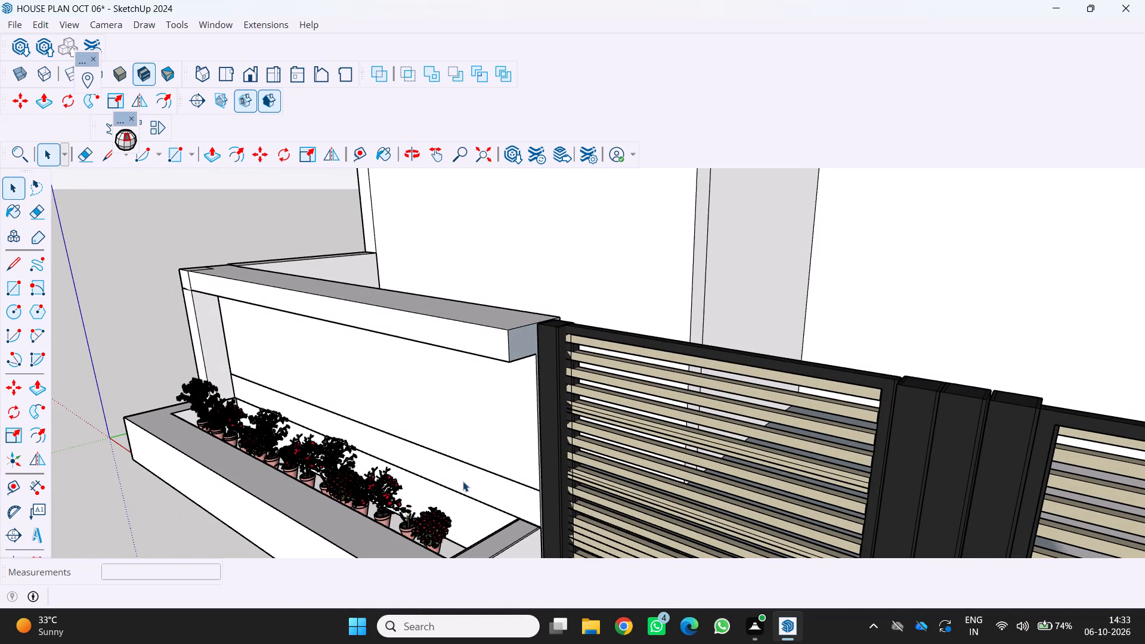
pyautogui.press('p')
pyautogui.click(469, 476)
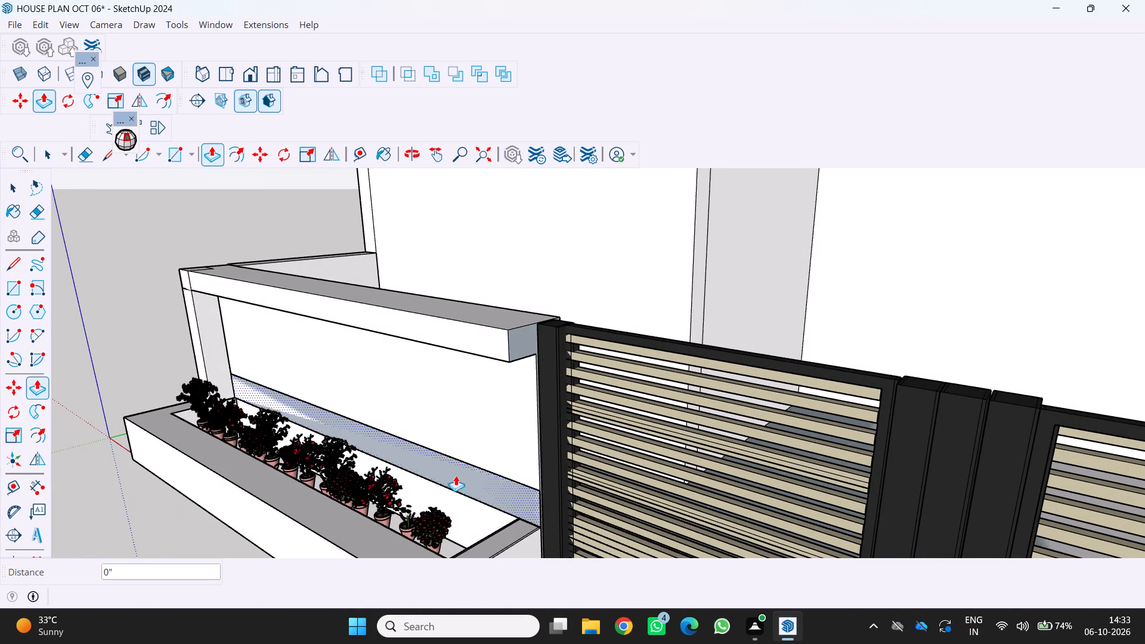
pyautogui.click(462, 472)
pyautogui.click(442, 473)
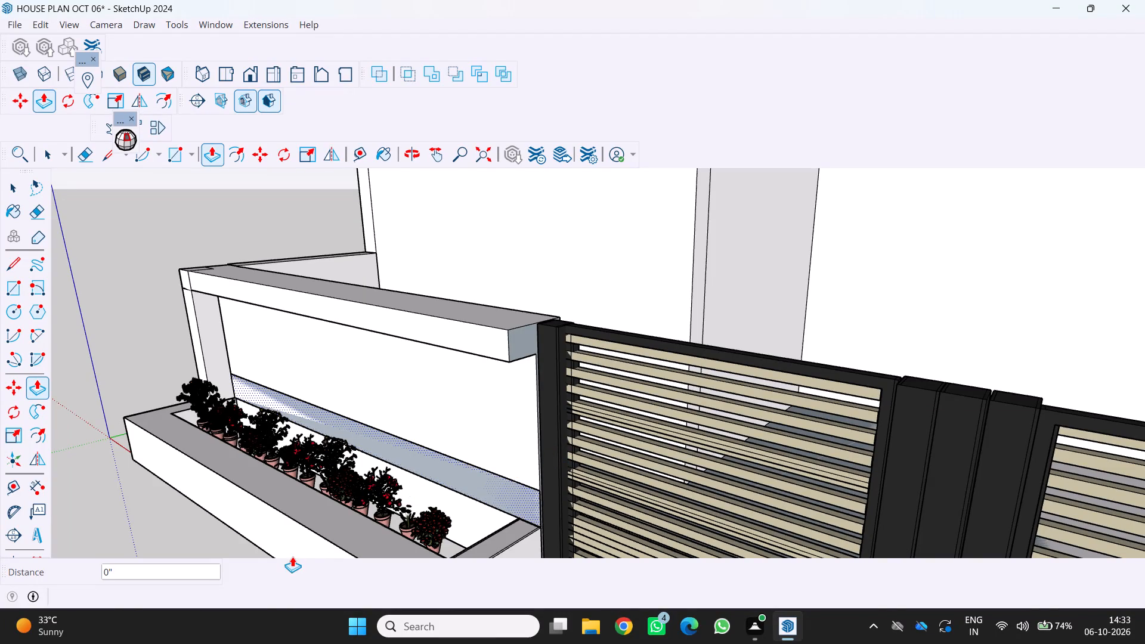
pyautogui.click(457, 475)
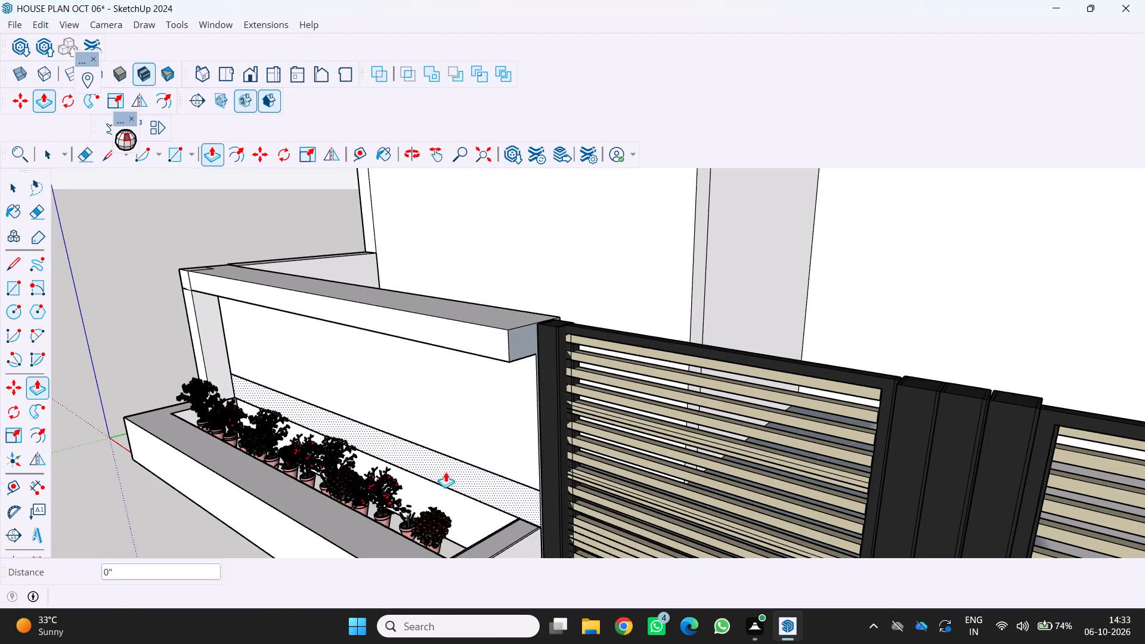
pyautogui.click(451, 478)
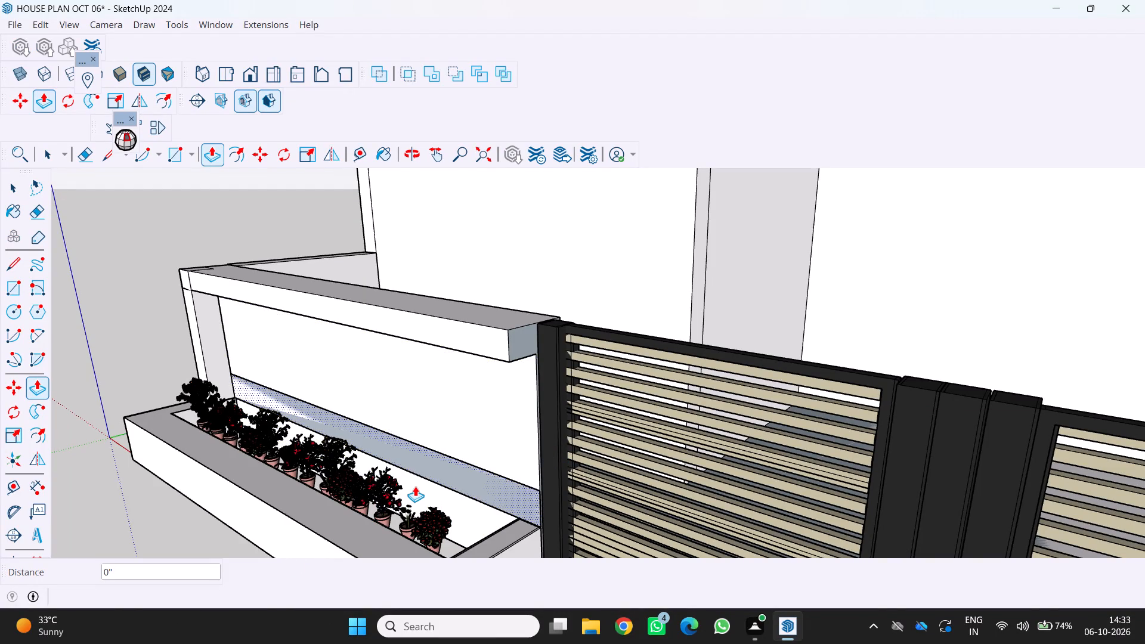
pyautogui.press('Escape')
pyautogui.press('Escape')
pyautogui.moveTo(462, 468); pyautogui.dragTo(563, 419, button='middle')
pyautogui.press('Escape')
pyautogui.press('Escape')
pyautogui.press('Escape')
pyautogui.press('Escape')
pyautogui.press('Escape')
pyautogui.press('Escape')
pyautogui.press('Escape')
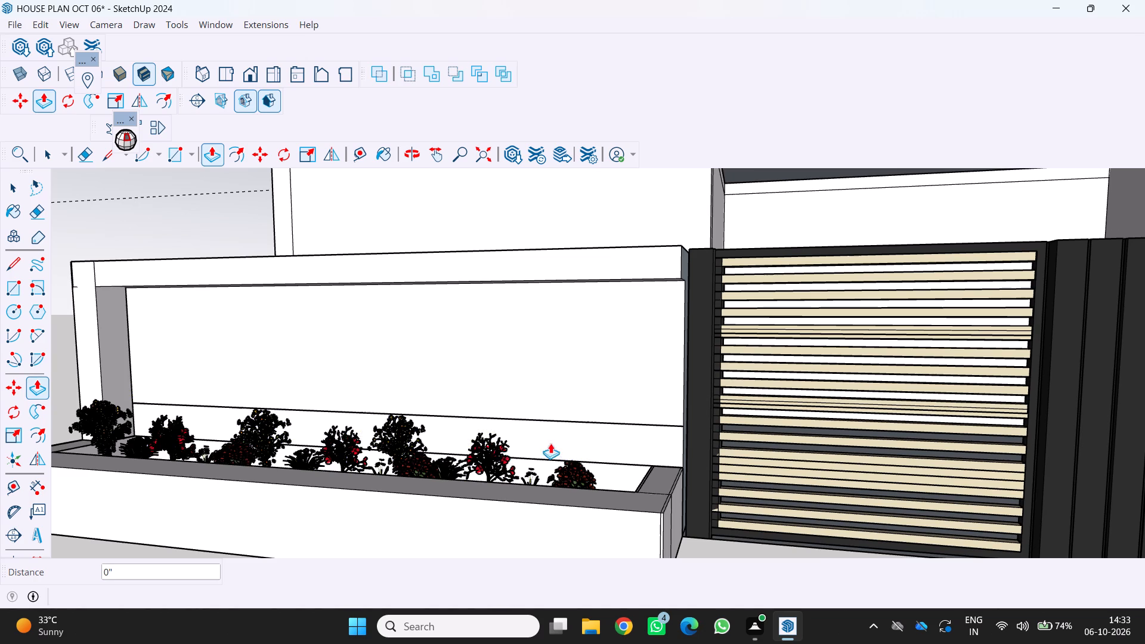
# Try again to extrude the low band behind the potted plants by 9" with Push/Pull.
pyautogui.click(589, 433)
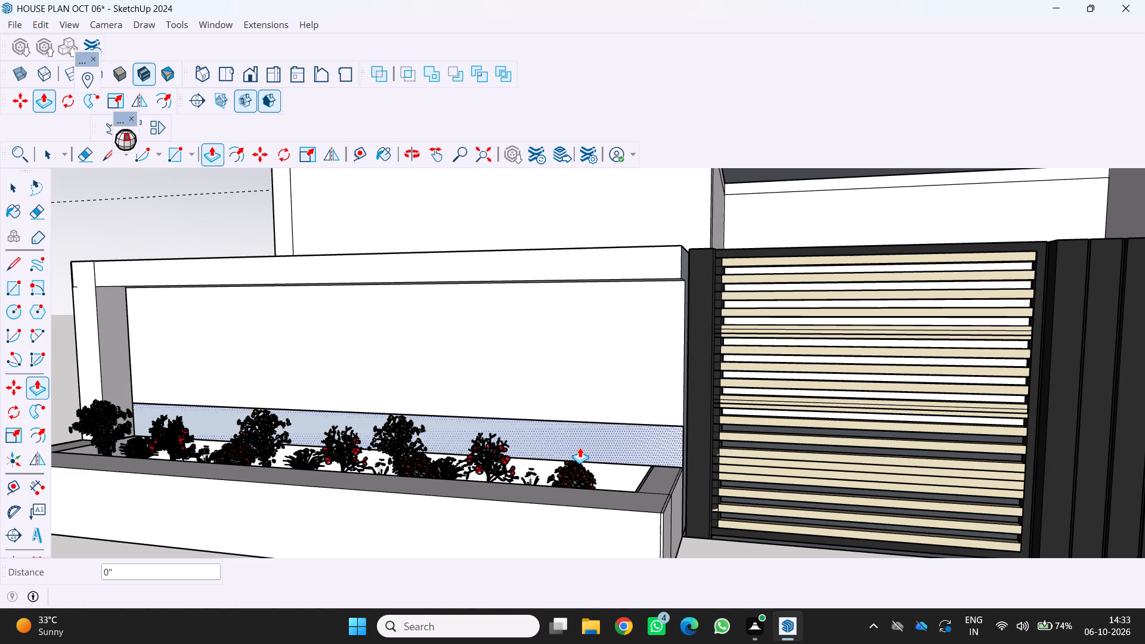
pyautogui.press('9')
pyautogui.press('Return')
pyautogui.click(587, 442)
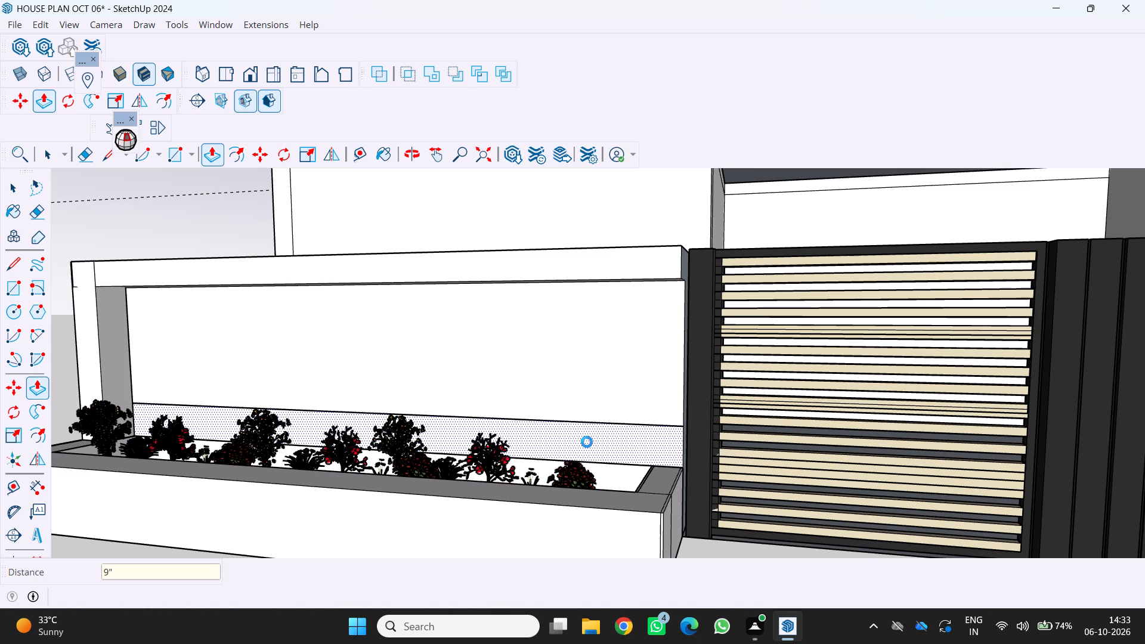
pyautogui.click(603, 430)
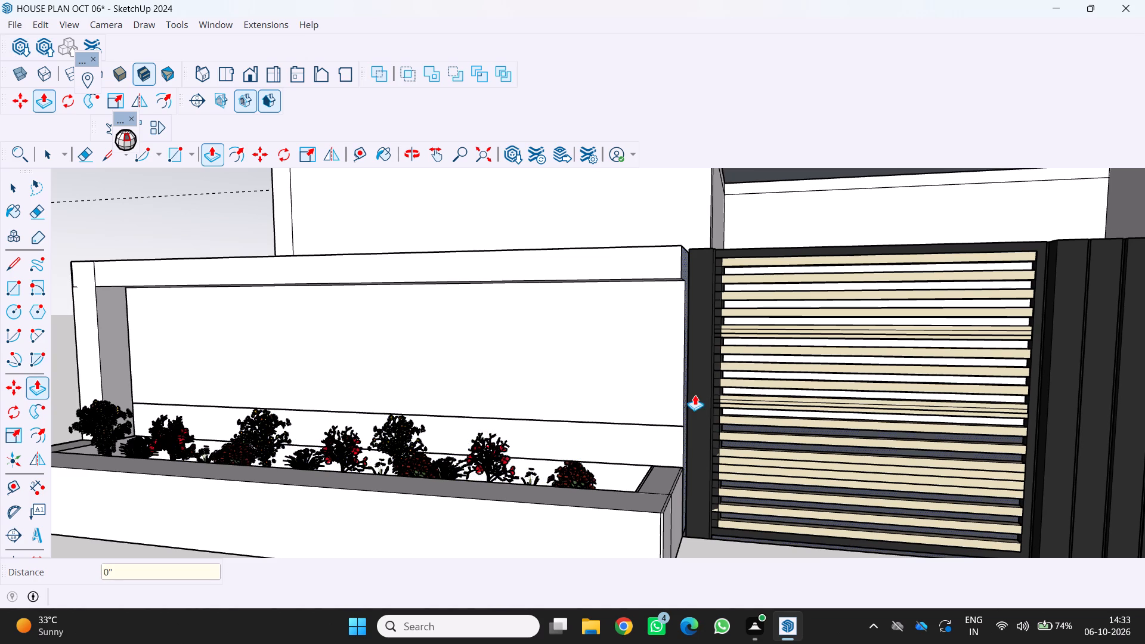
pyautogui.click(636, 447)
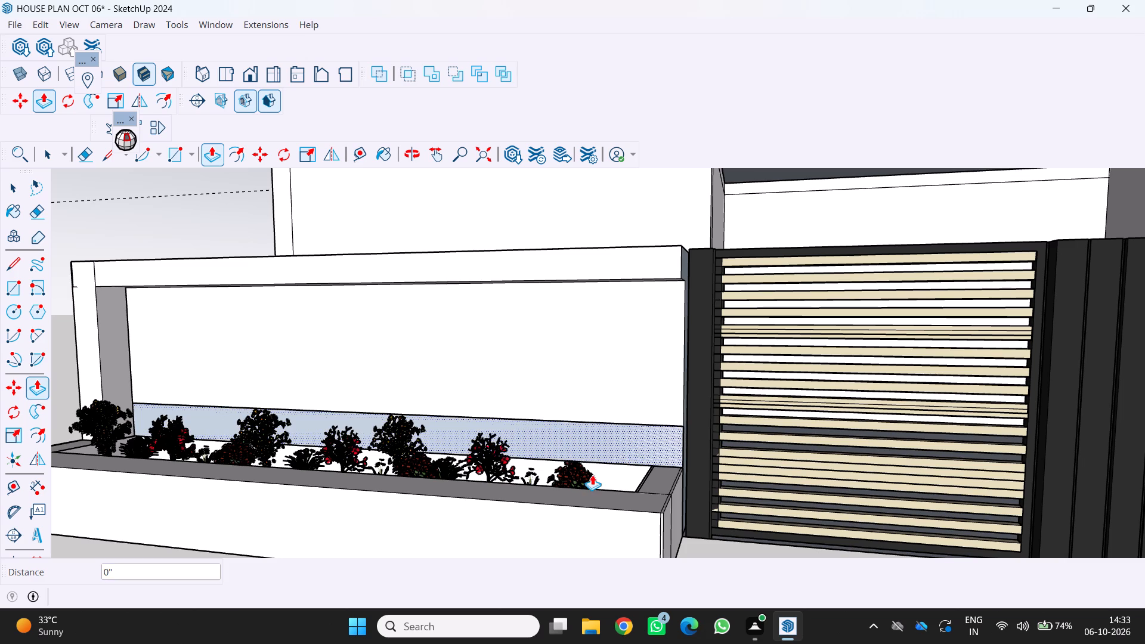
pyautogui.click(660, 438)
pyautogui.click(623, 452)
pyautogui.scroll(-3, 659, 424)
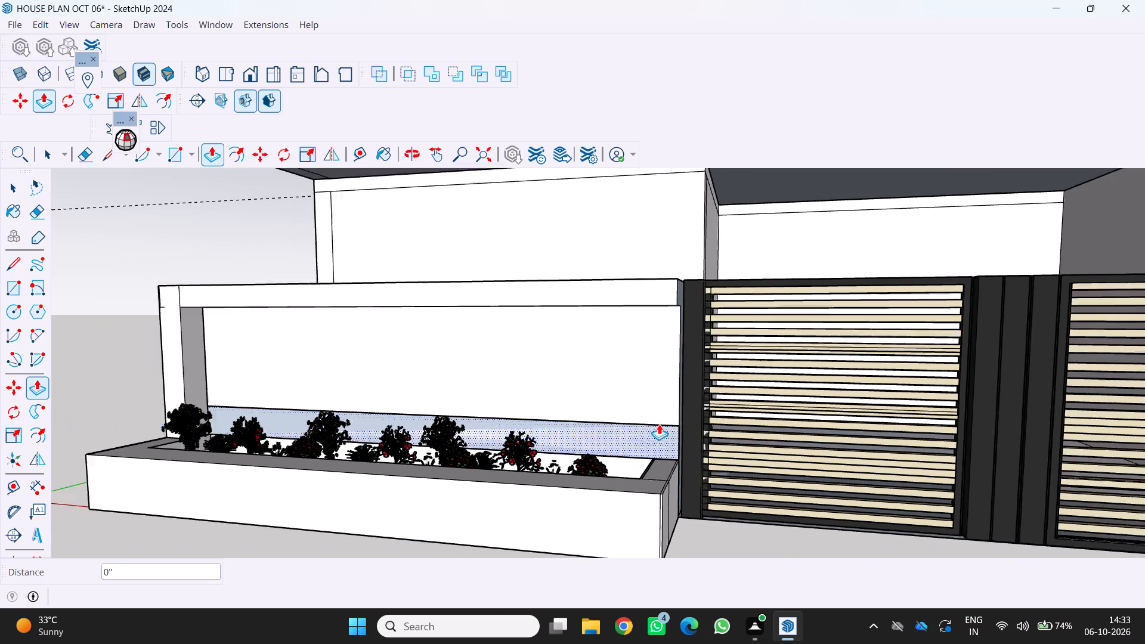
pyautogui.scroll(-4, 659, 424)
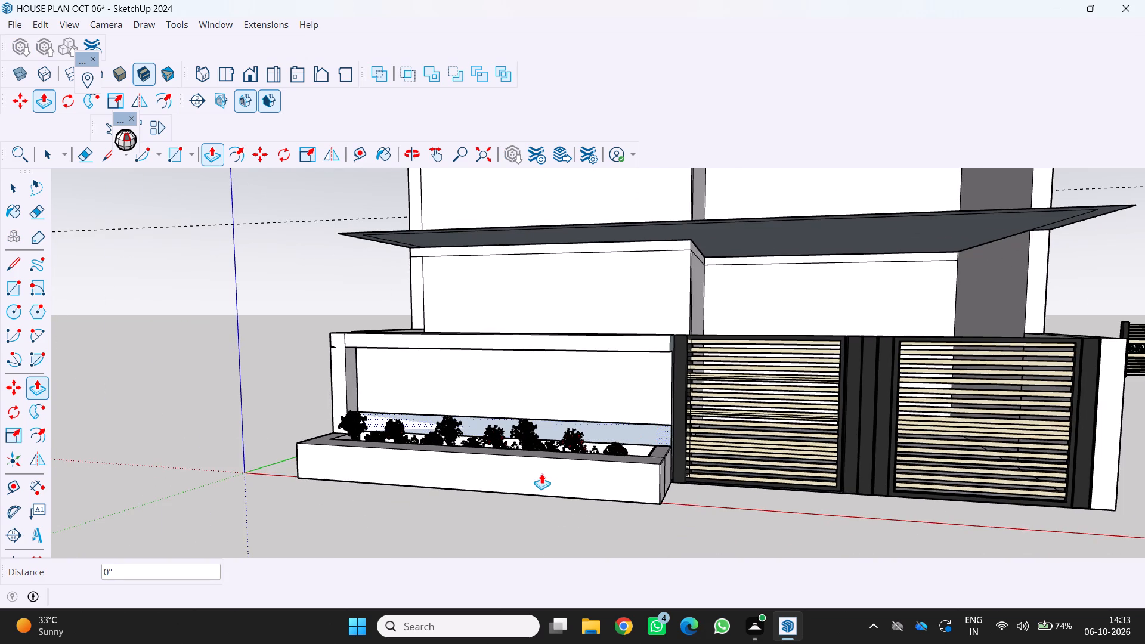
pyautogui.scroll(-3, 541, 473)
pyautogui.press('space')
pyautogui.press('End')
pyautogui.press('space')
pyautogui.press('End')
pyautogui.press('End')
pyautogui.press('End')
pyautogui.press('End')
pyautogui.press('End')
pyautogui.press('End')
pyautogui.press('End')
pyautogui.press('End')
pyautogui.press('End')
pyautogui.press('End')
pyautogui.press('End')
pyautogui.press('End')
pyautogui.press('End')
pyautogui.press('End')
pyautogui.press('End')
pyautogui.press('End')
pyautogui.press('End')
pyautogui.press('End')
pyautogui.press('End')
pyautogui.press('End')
# Save the model as HOUSE PLAN OCT 06.skp in Documents, replacing the existing file.
pyautogui.moveTo(317, 417); pyautogui.dragTo(413, 369, button='middle')
pyautogui.middleClick(413, 369)
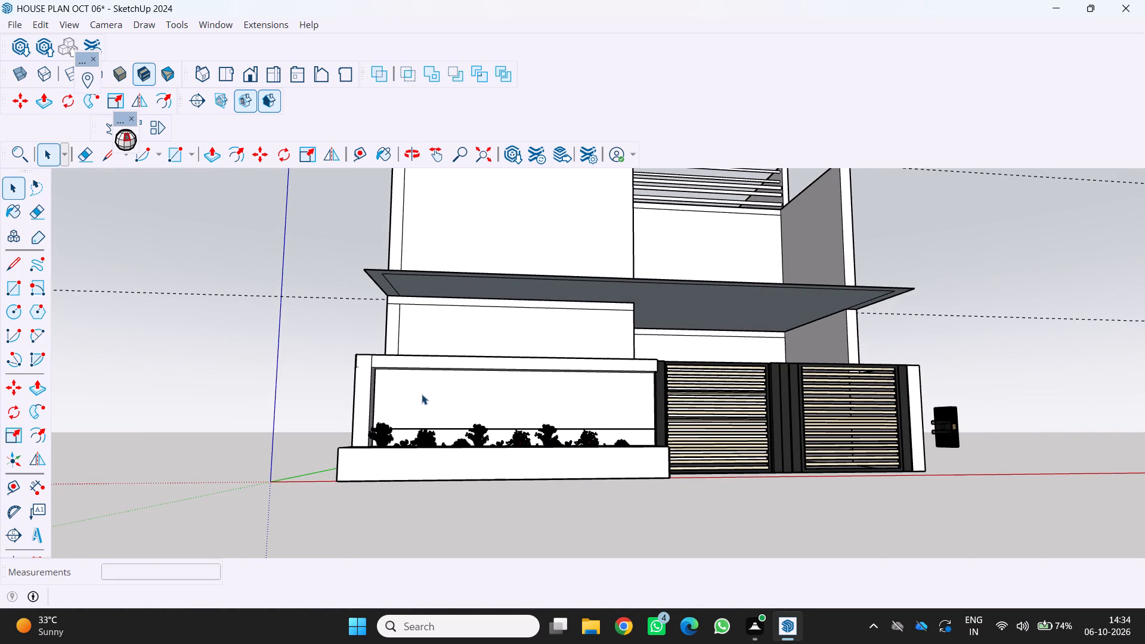
pyautogui.scroll(3, 422, 388)
pyautogui.scroll(4, 366, 376)
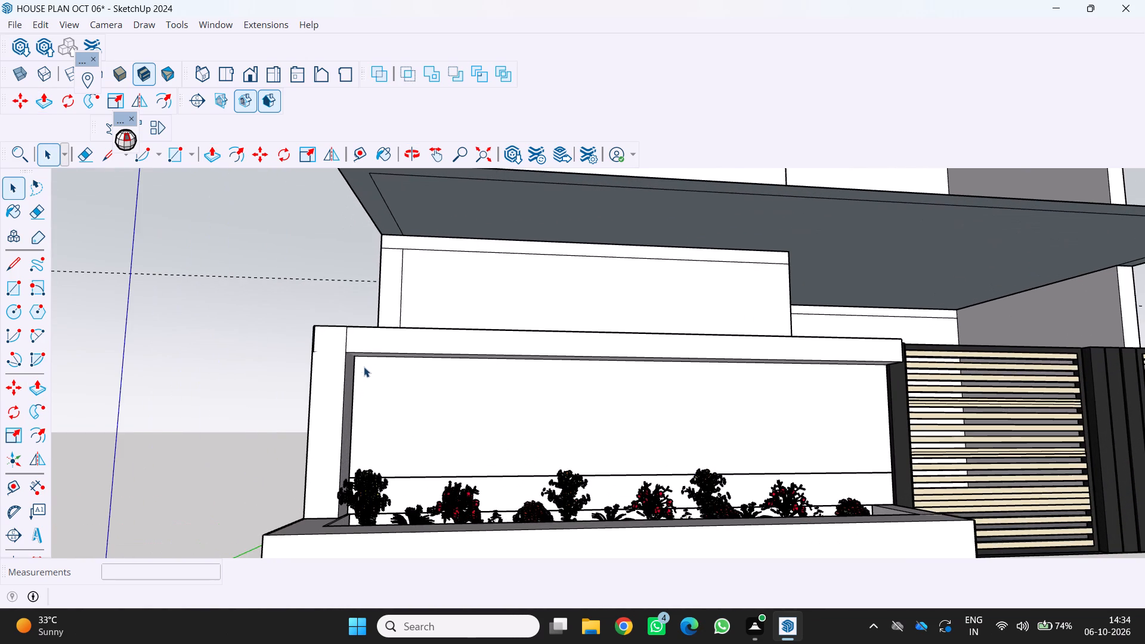
pyautogui.press('r')
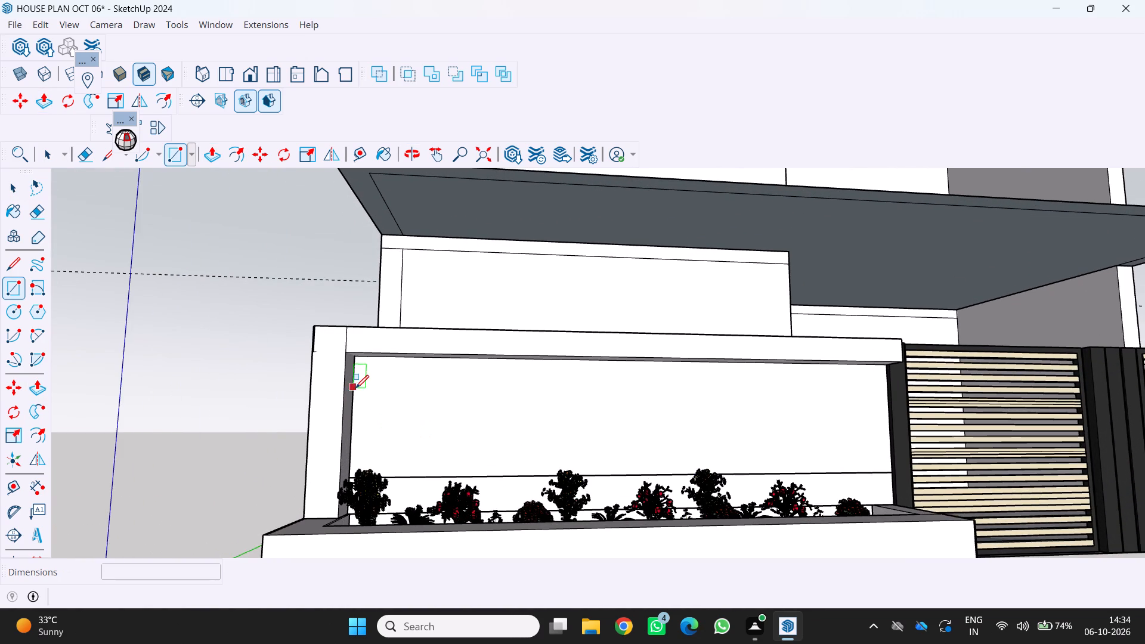
pyautogui.hotkey('ctrl', 's')
pyautogui.hotkey('ctrl', 'z')
pyautogui.hotkey('ctrl', 'End')
pyautogui.hotkey('ctrl', 'End')
pyautogui.hotkey('ctrl', 'End')
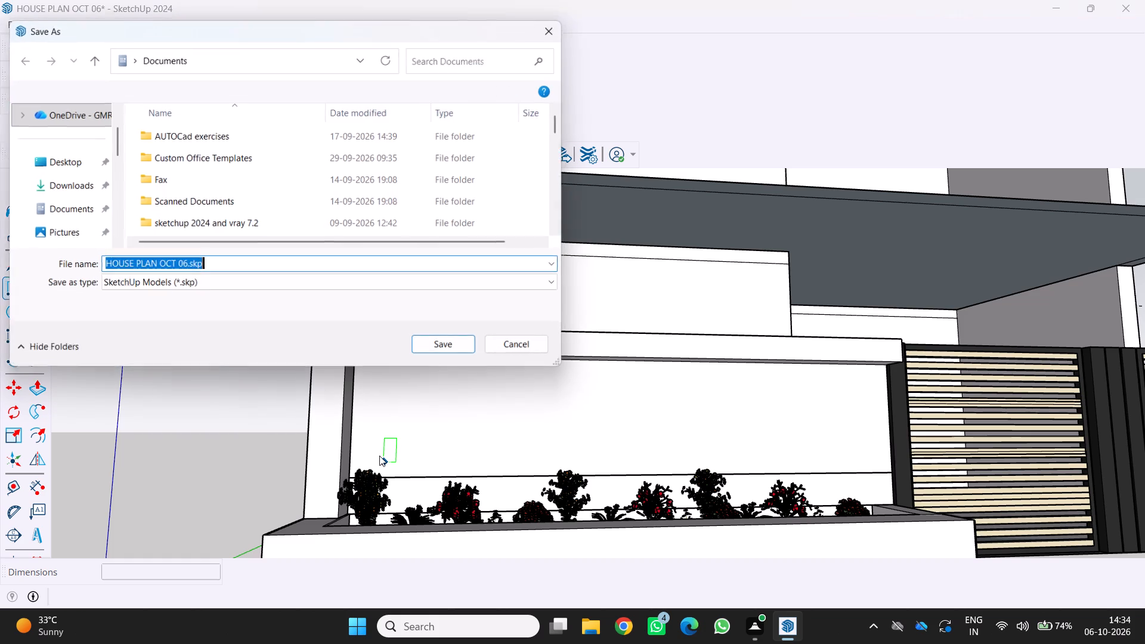
pyautogui.click(431, 351)
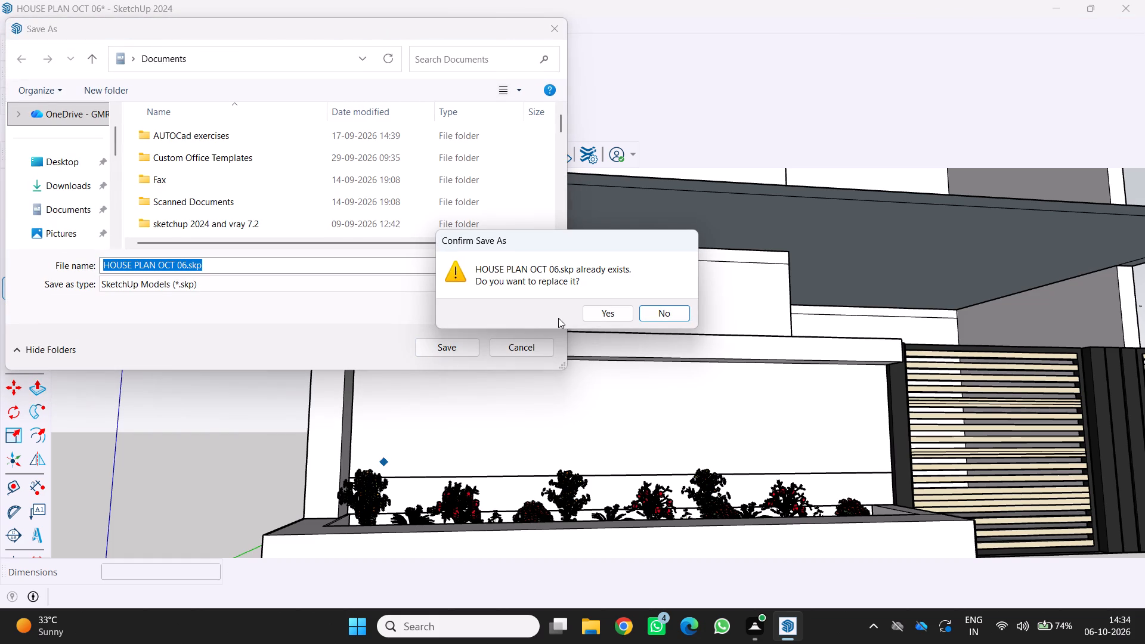
pyautogui.click(600, 313)
# Draw a rectangle about 5' by 3' on the recessed wall face, from its upper outer corner down to the low band's top edge.
pyautogui.scroll(3, 378, 410)
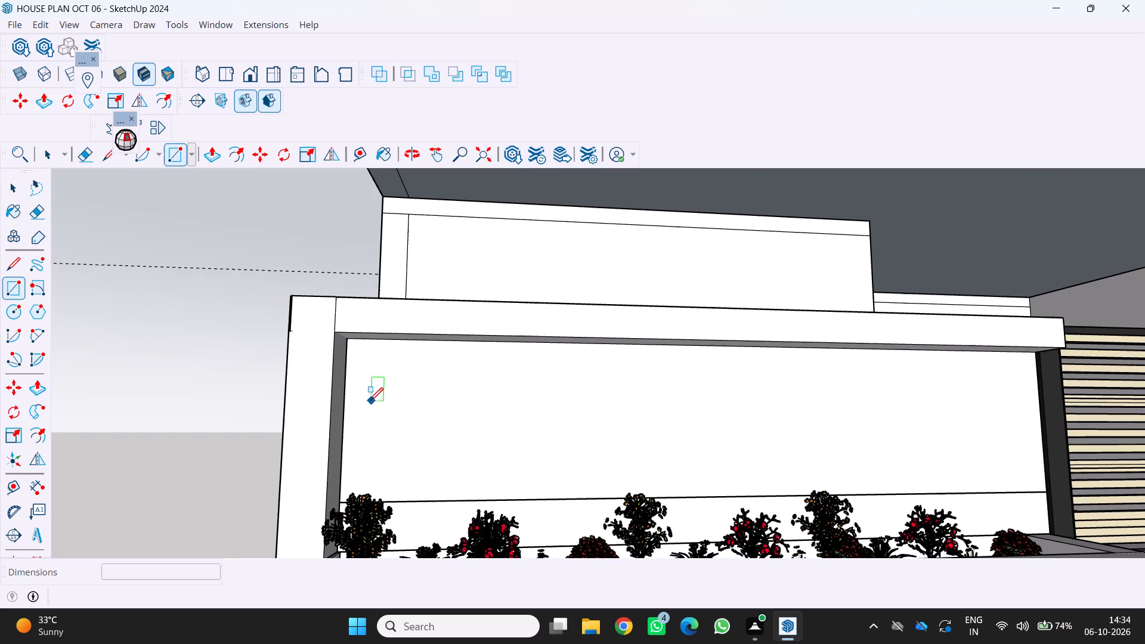
pyautogui.scroll(9, 370, 401)
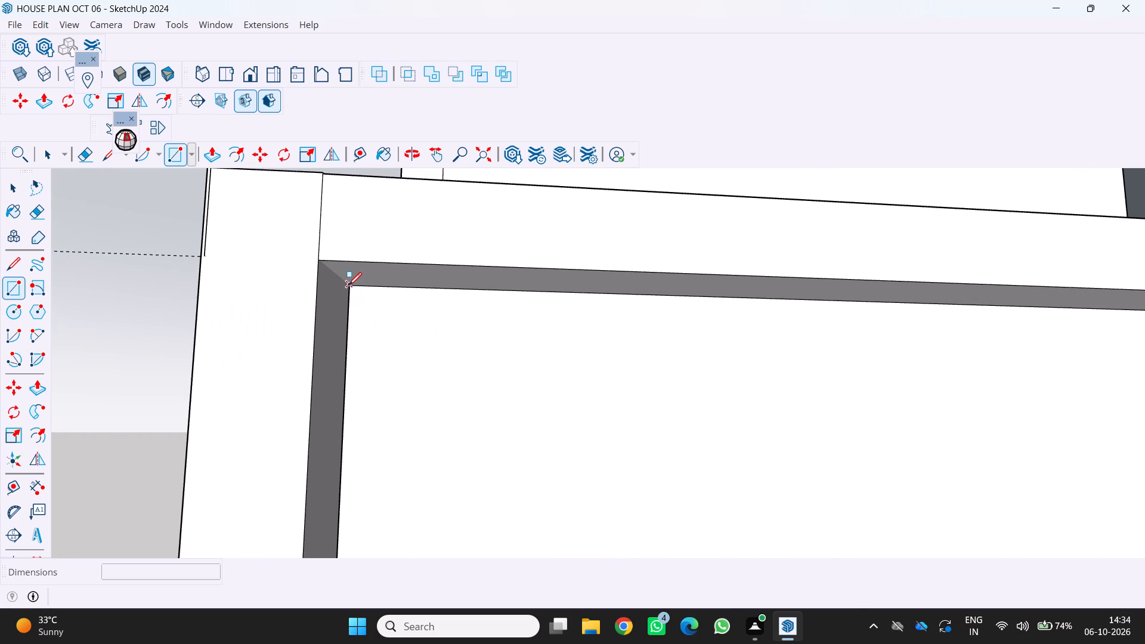
pyautogui.press('r')
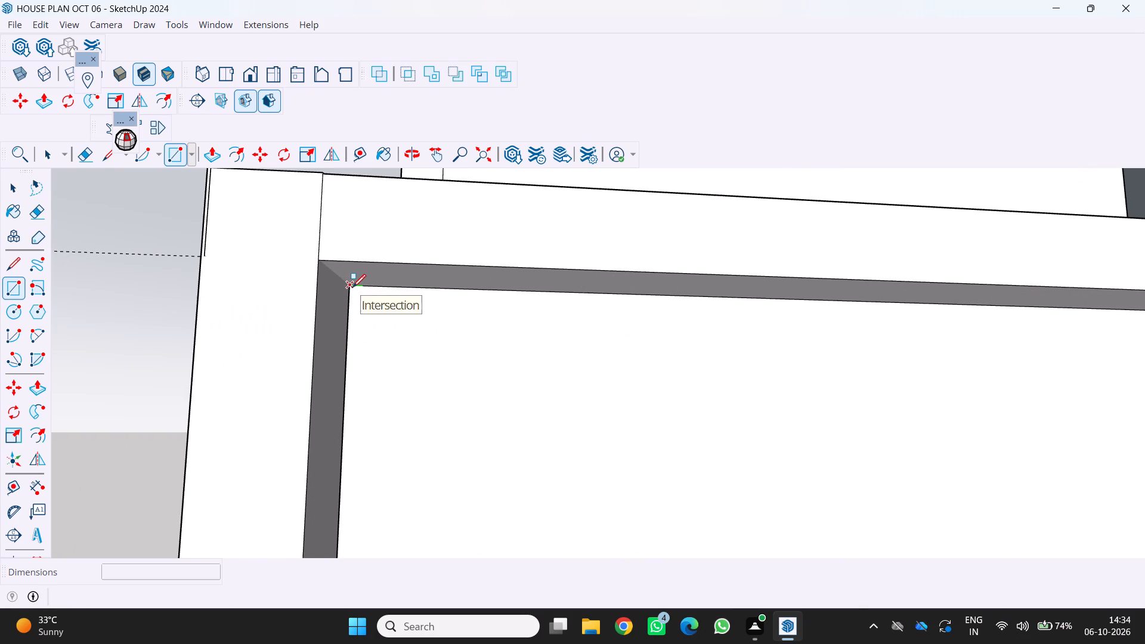
pyautogui.click(352, 287)
pyautogui.scroll(-9, 428, 355)
pyautogui.scroll(-3, 726, 427)
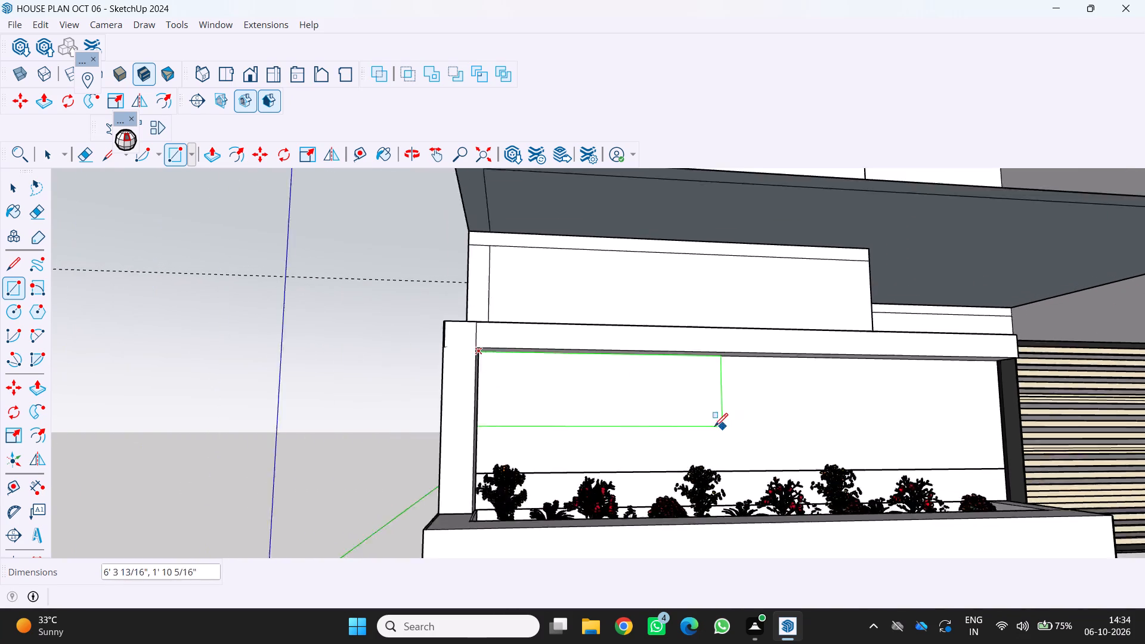
pyautogui.scroll(-6, 714, 426)
pyautogui.scroll(2, 692, 443)
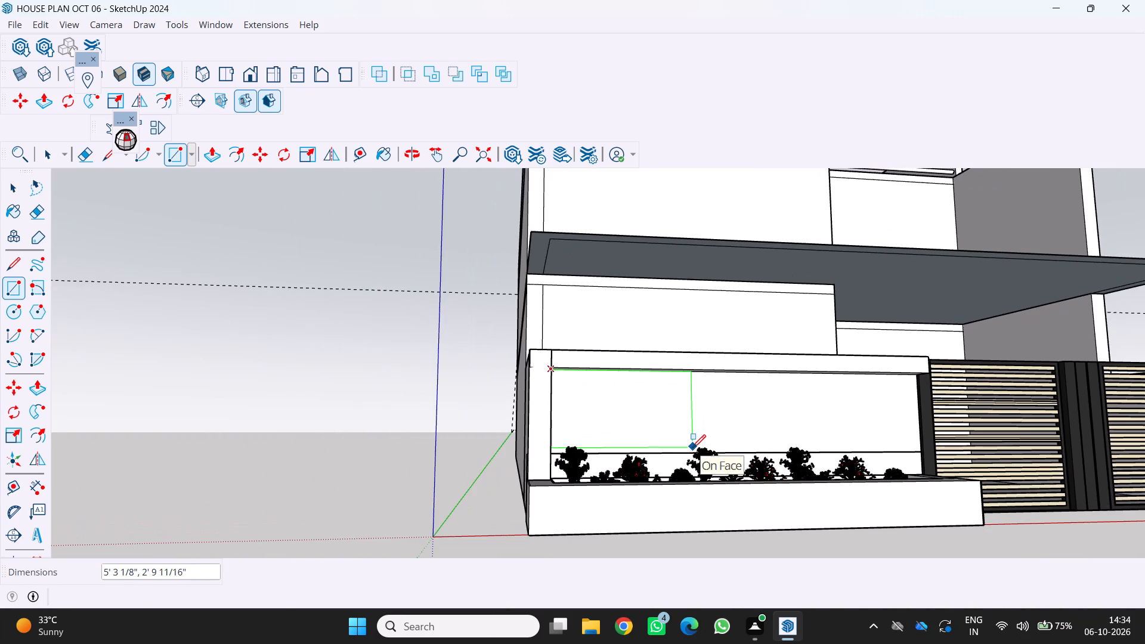
pyautogui.scroll(2, 687, 447)
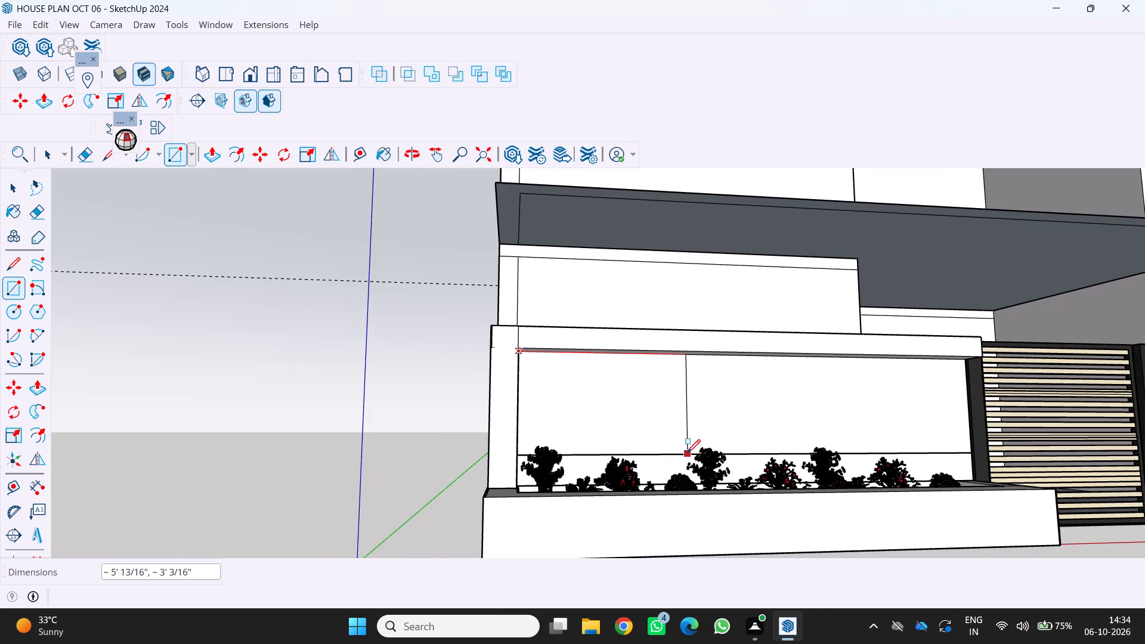
pyautogui.click(687, 453)
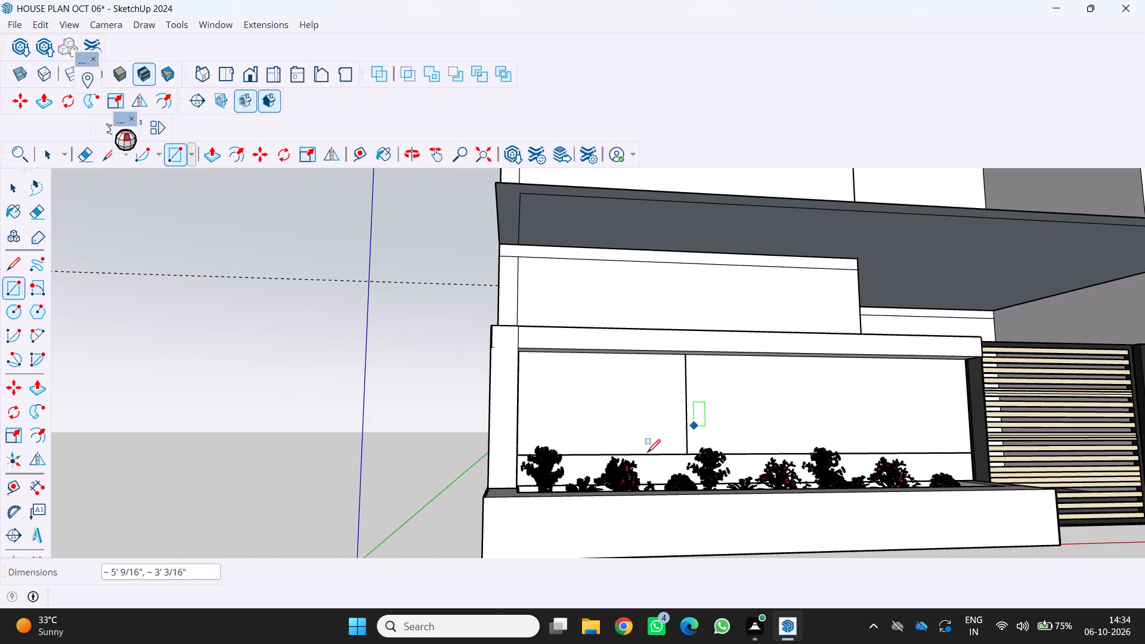
pyautogui.press('space')
pyautogui.press('End')
pyautogui.press('End')
pyautogui.press('End')
pyautogui.press('End')
pyautogui.press('End')
pyautogui.press('End')
pyautogui.press('End')
pyautogui.press('End')
pyautogui.press('End')
pyautogui.press('End')
pyautogui.press('End')
pyautogui.press('End')
pyautogui.press('End')
pyautogui.press('End')
pyautogui.press('End')
pyautogui.press('End')
pyautogui.press('End')
pyautogui.press('End')
pyautogui.press('End')
pyautogui.press('End')
# Draw a horizontal line about 5' long across the new rectangle, just below its top edge.
pyautogui.scroll(1, 584, 485)
pyautogui.moveTo(582, 482); pyautogui.dragTo(499, 519, button='middle')
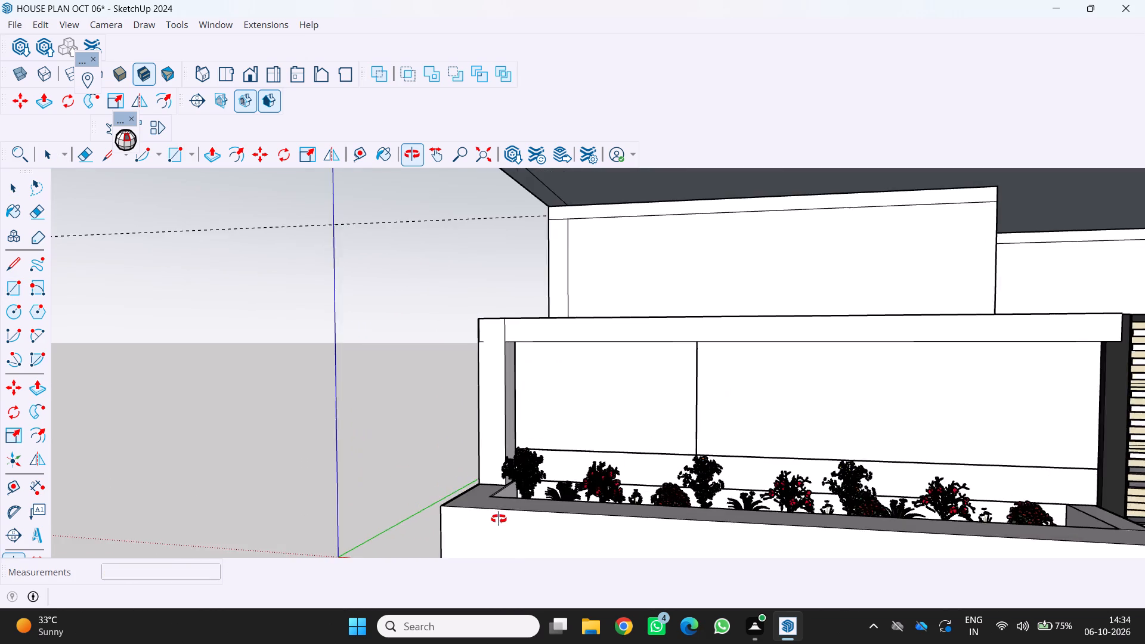
pyautogui.moveTo(499, 519); pyautogui.dragTo(496, 516, button='middle')
pyautogui.scroll(2, 514, 419)
pyautogui.moveTo(546, 392); pyautogui.dragTo(609, 380, button='middle')
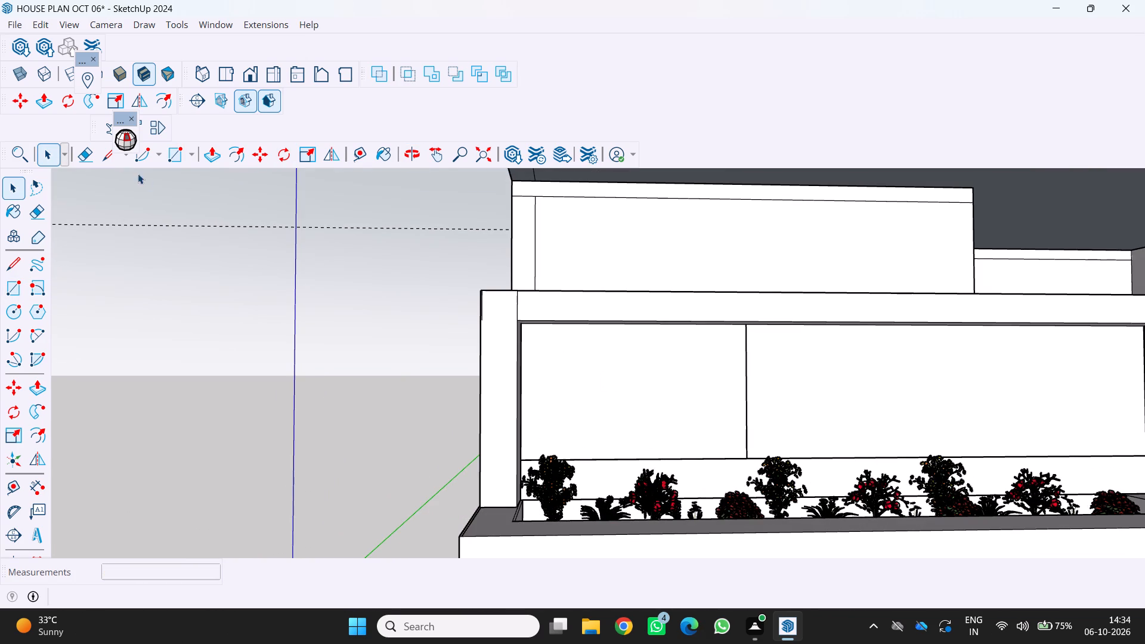
pyautogui.click(107, 160)
pyautogui.scroll(2, 479, 431)
pyautogui.scroll(3, 509, 355)
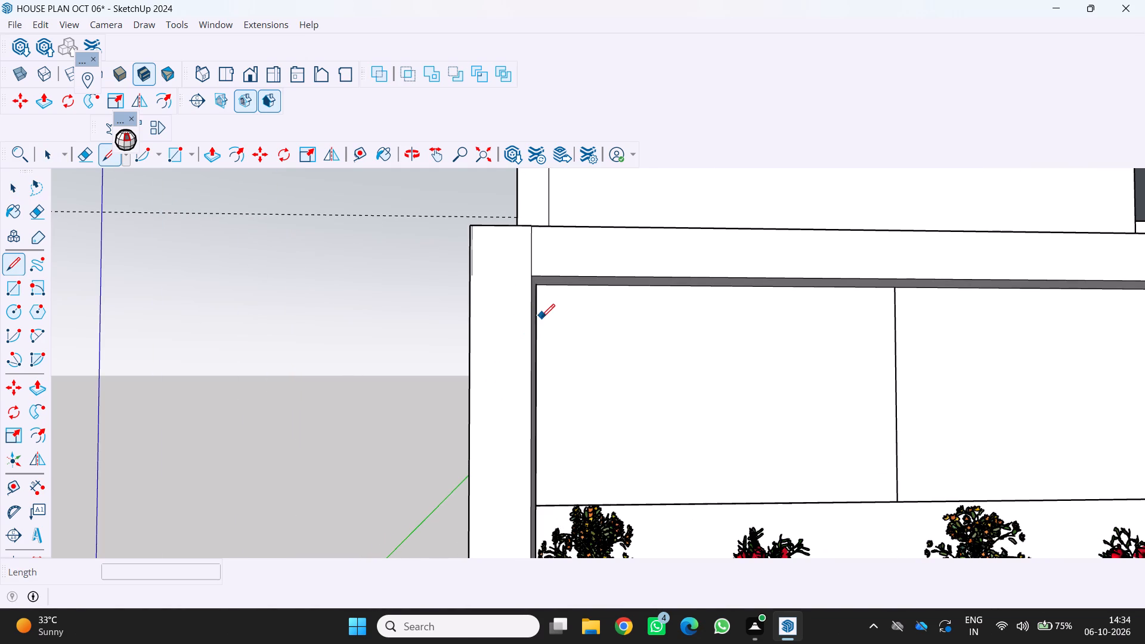
pyautogui.click(536, 315)
pyautogui.click(893, 316)
pyautogui.press('space')
pyautogui.press('End')
pyautogui.press('End')
pyautogui.press('End')
pyautogui.press('End')
pyautogui.press('End')
pyautogui.press('End')
pyautogui.press('End')
pyautogui.press('End')
pyautogui.press('End')
pyautogui.press('End')
pyautogui.press('End')
pyautogui.press('End')
pyautogui.press('End')
pyautogui.press('End')
pyautogui.press('End')
pyautogui.press('End')
pyautogui.press('End')
pyautogui.press('End')
pyautogui.press('End')
pyautogui.press('End')
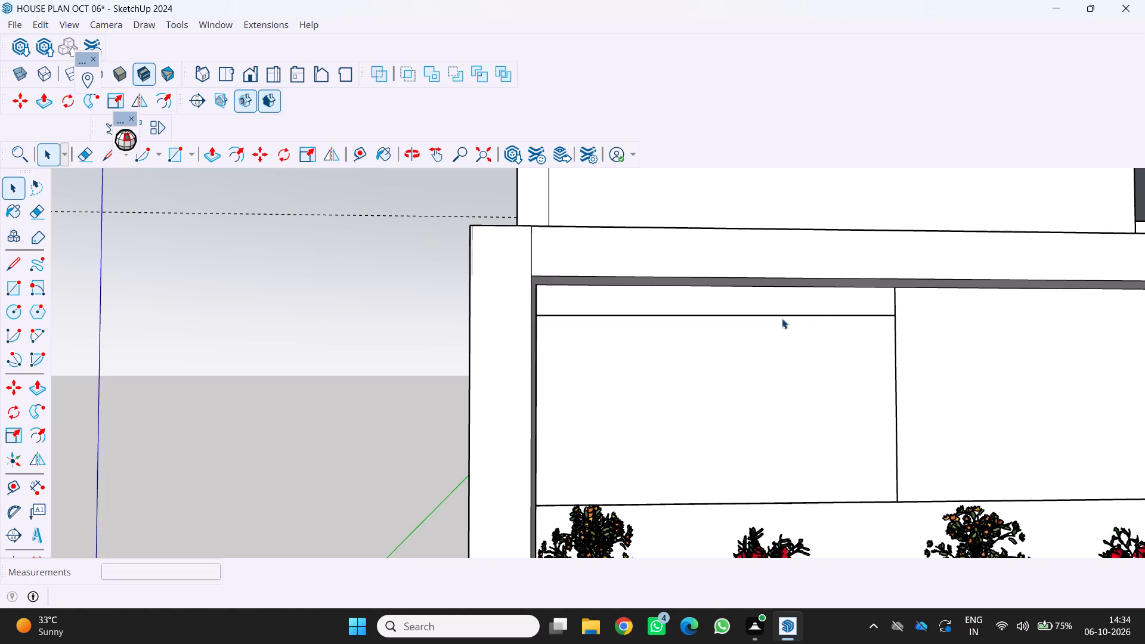
# Copy the horizontal line about 11 1/4" straight down along the rectangle's outer edge.
pyautogui.click(778, 311)
pyautogui.click(775, 315)
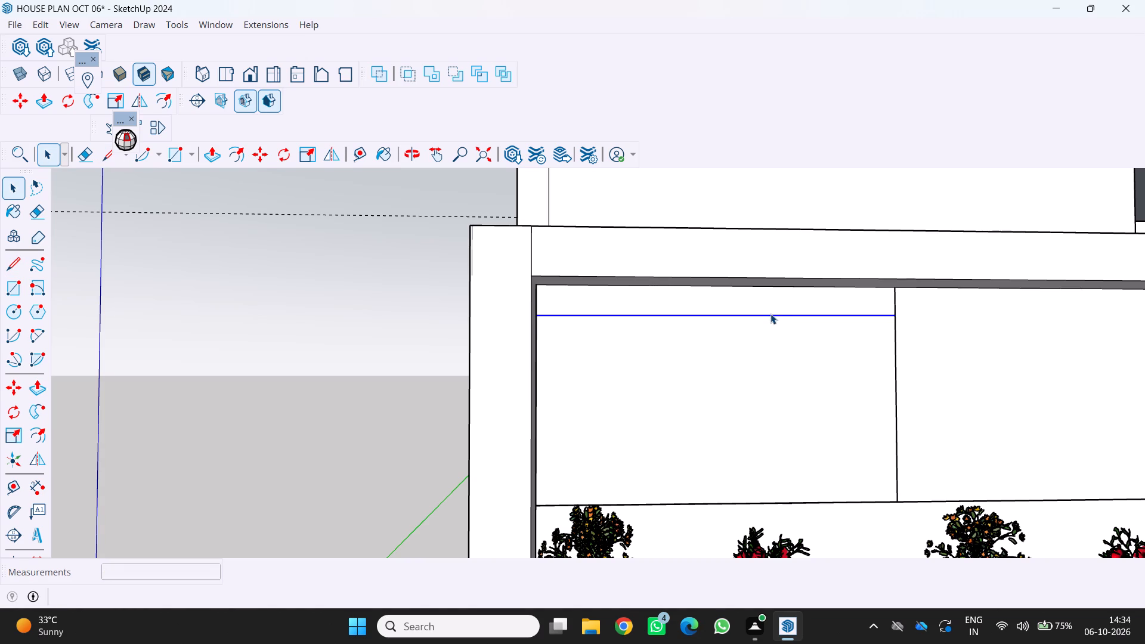
pyautogui.press('m')
pyautogui.press('End')
pyautogui.press('End')
pyautogui.press('End')
pyautogui.press('End')
pyautogui.press('End')
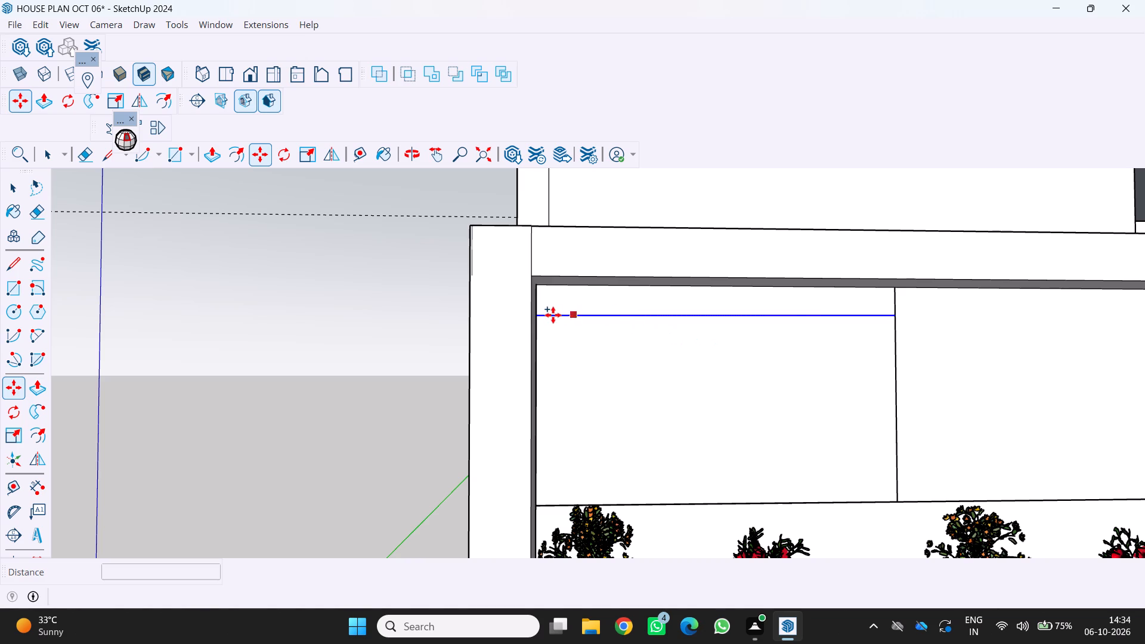
pyautogui.click(541, 312)
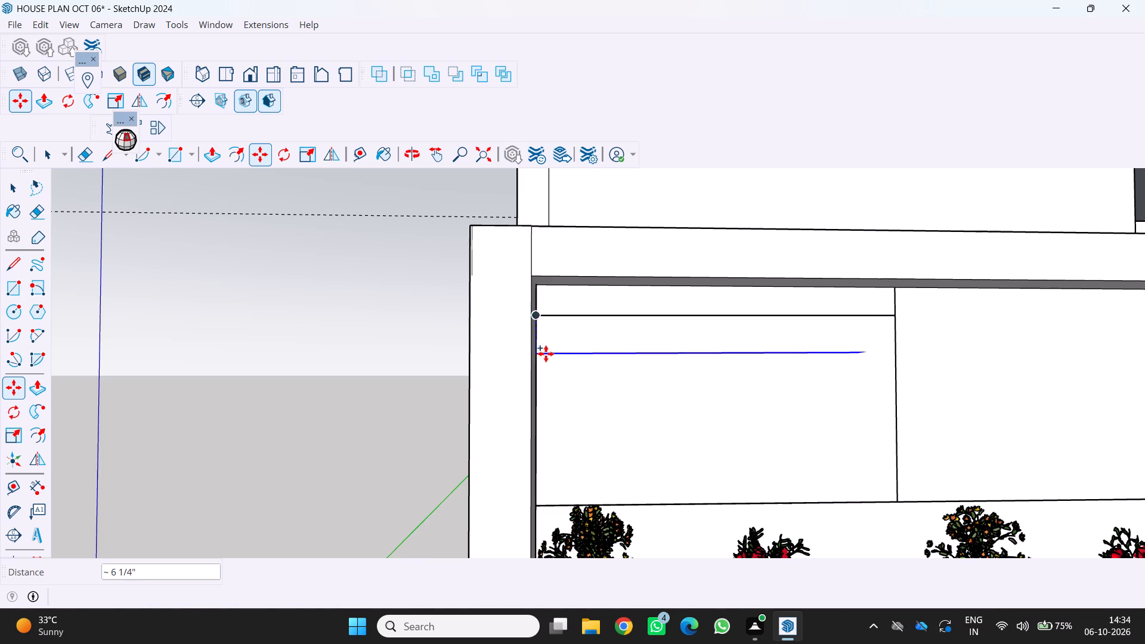
pyautogui.scroll(5, 556, 353)
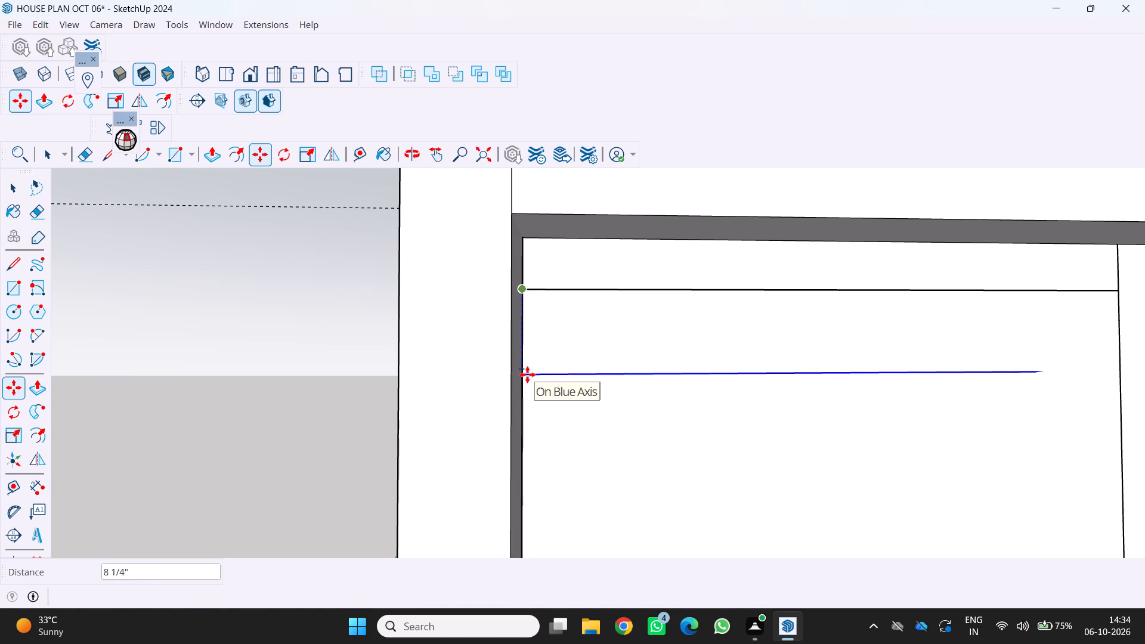
pyautogui.scroll(-5, 550, 387)
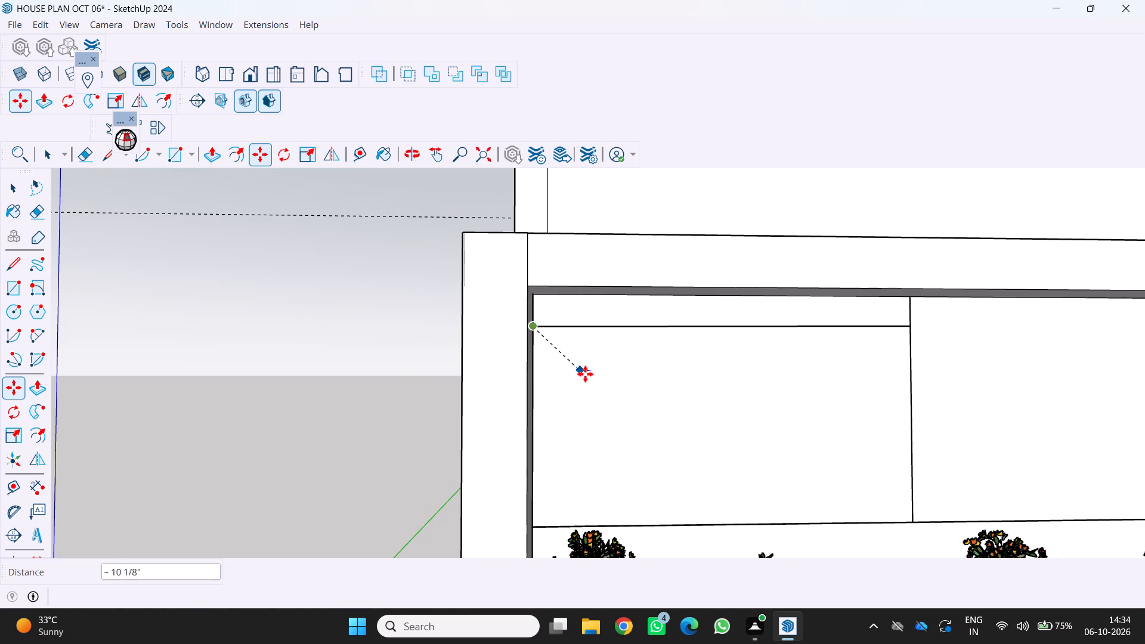
pyautogui.scroll(-3, 589, 388)
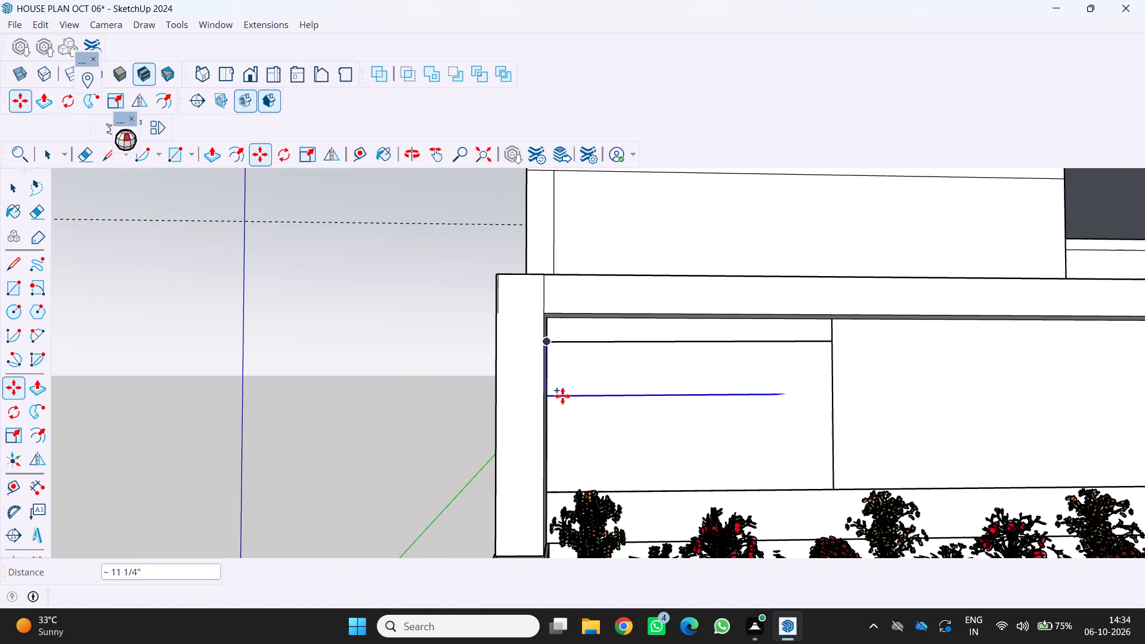
pyautogui.click(562, 396)
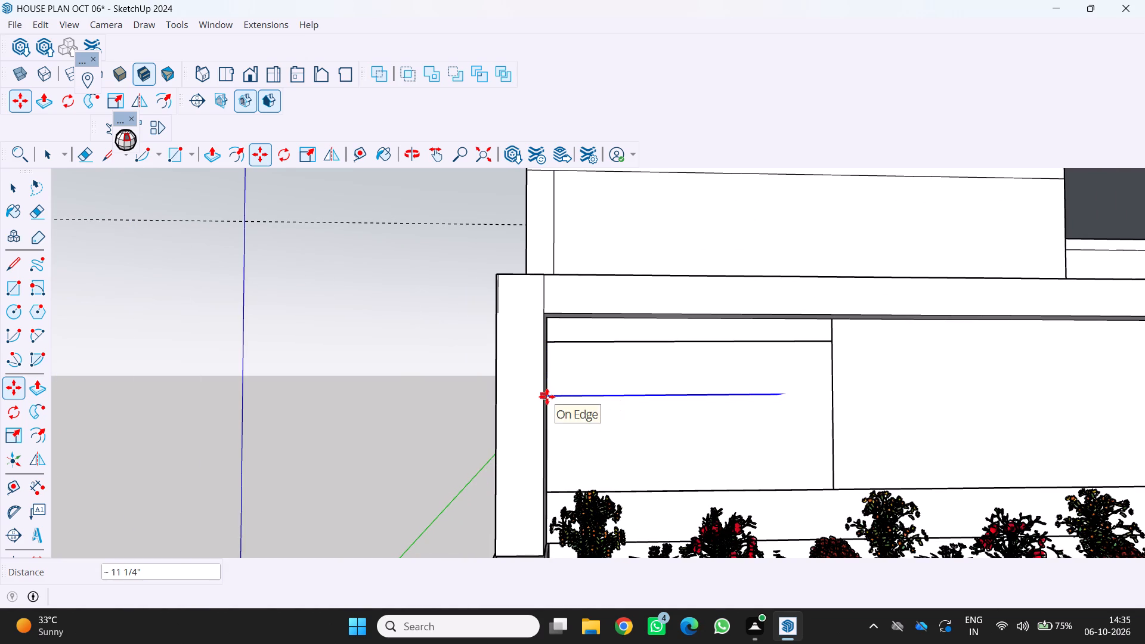
# Make two more copies of the line farther down the rectangle, spaced about 7 1/2" and 7" apart.
pyautogui.click(552, 400)
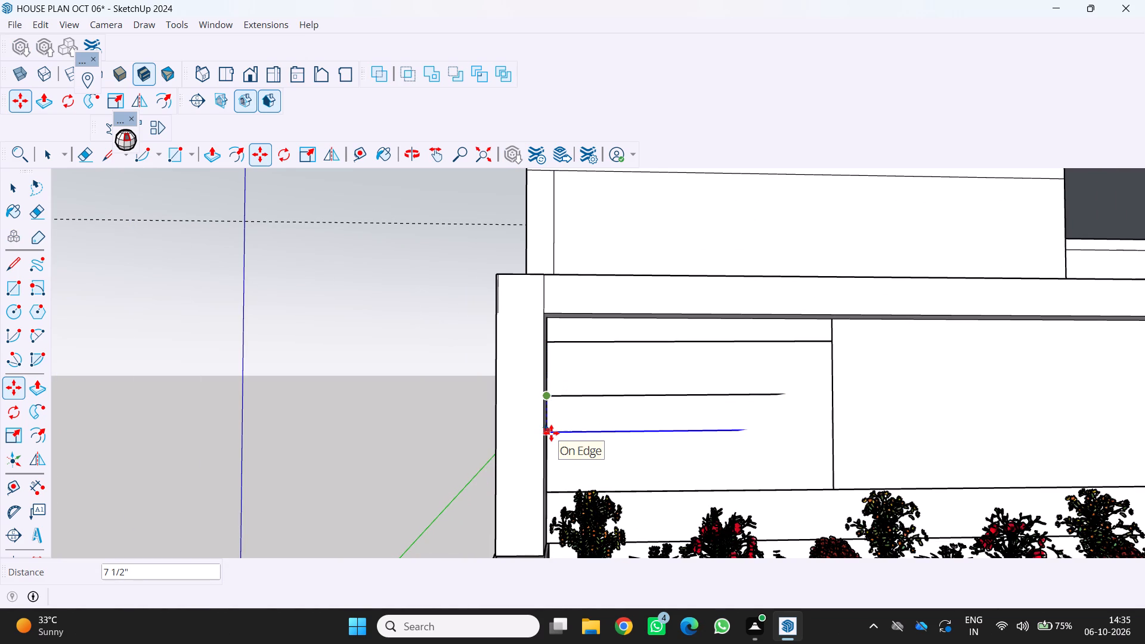
pyautogui.click(551, 433)
pyautogui.click(553, 435)
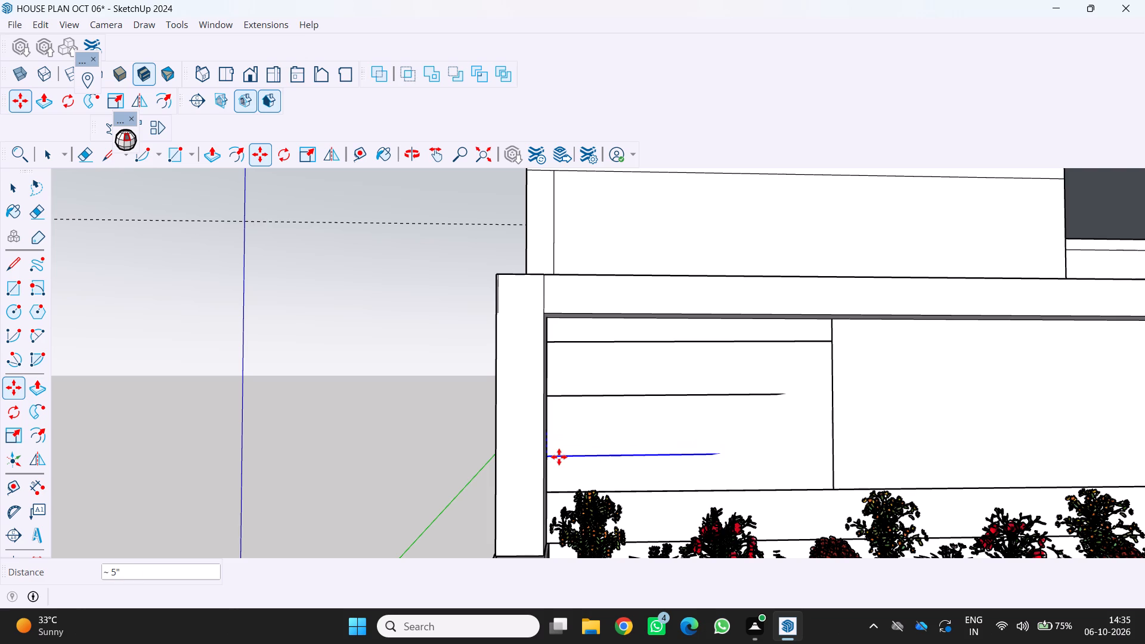
pyautogui.click(558, 436)
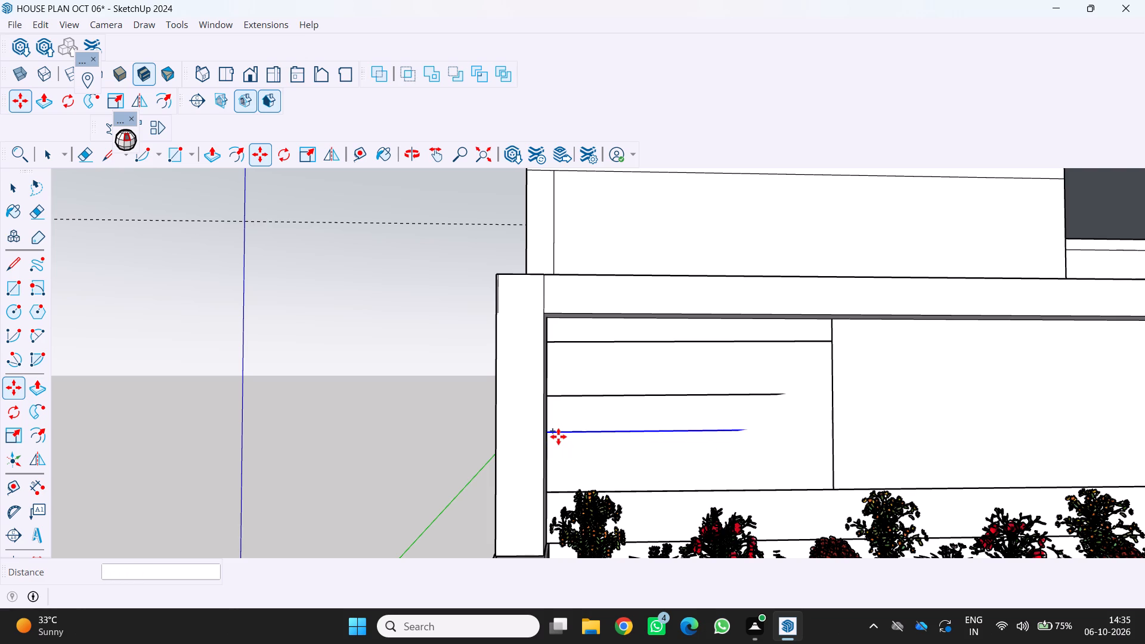
pyautogui.click(558, 436)
pyautogui.click(564, 470)
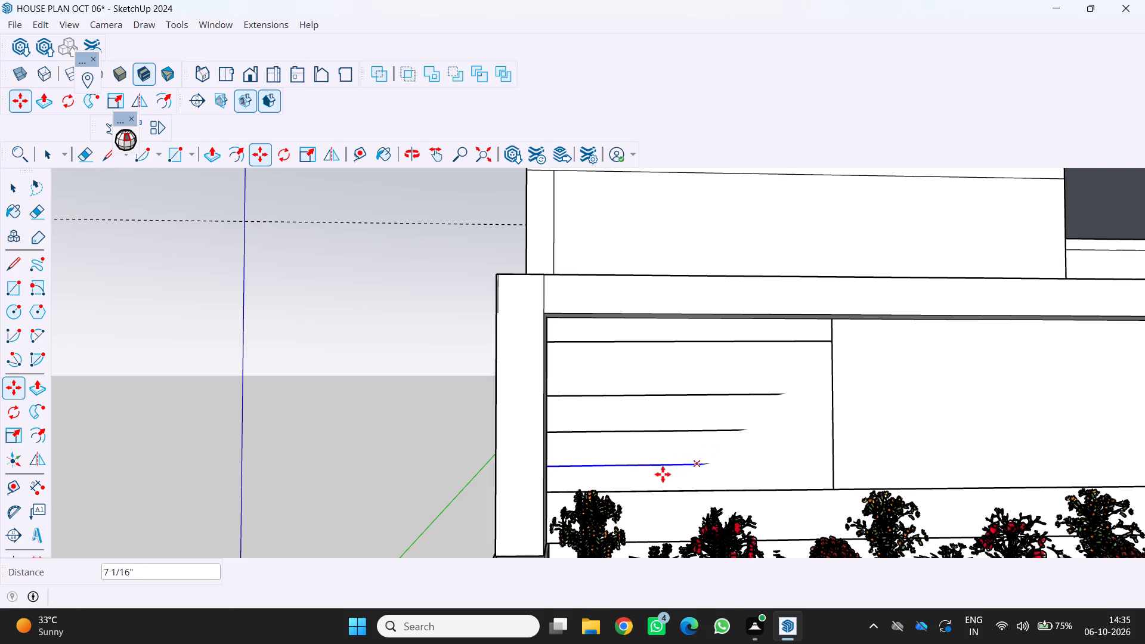
pyautogui.press('space')
pyautogui.press('End')
pyautogui.press('End')
pyautogui.press('End')
pyautogui.press('End')
pyautogui.press('End')
pyautogui.press('End')
pyautogui.press('End')
pyautogui.press('End')
pyautogui.press('End')
pyautogui.press('End')
pyautogui.press('End')
pyautogui.press('End')
pyautogui.press('End')
pyautogui.press('End')
pyautogui.press('End')
pyautogui.press('End')
pyautogui.press('End')
pyautogui.press('End')
pyautogui.press('End')
pyautogui.press('End')
pyautogui.scroll(-4, 794, 437)
pyautogui.moveTo(768, 426); pyautogui.dragTo(677, 439, button='middle')
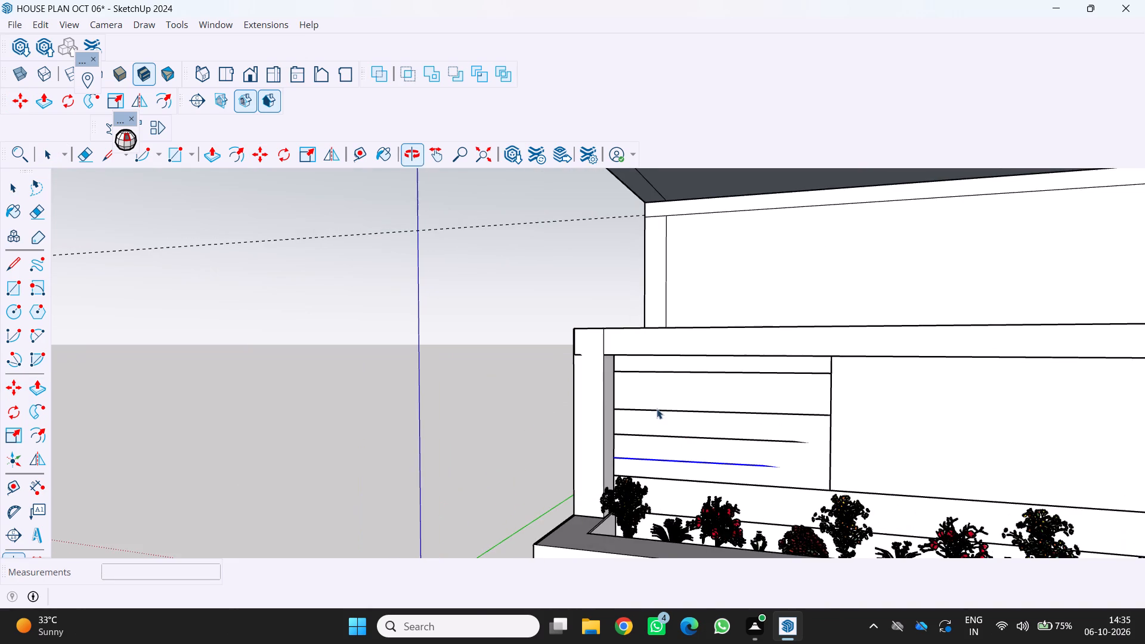
# Examine the lined panel on the boundary wall against the whole front elevation and clear the selection.
pyautogui.scroll(-2, 655, 407)
pyautogui.scroll(5, 768, 440)
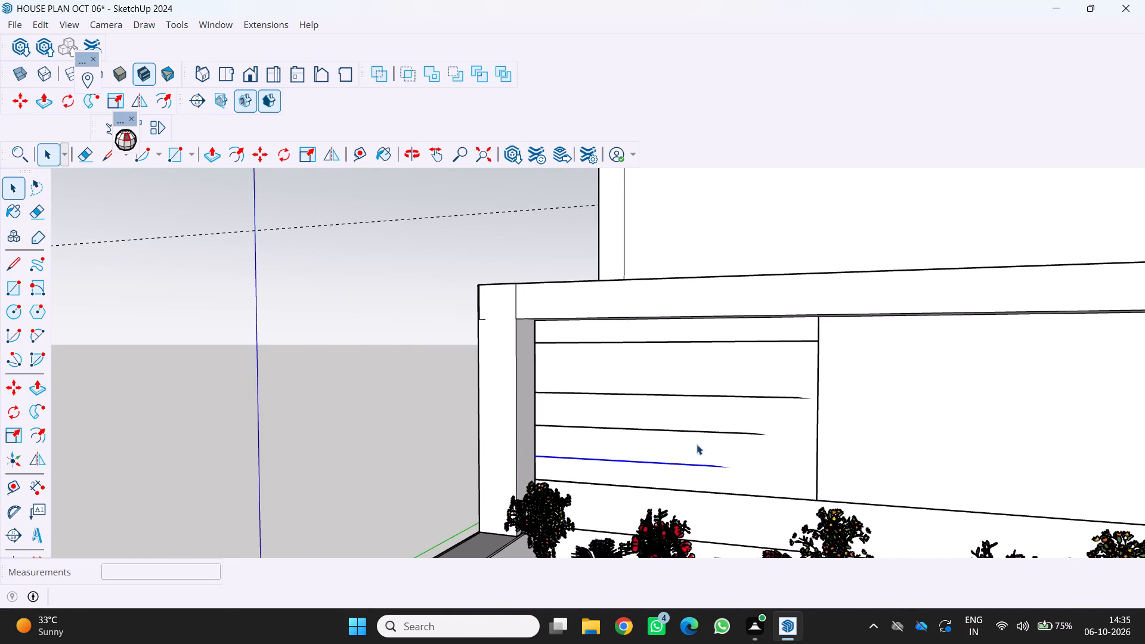
pyautogui.scroll(-13, 697, 444)
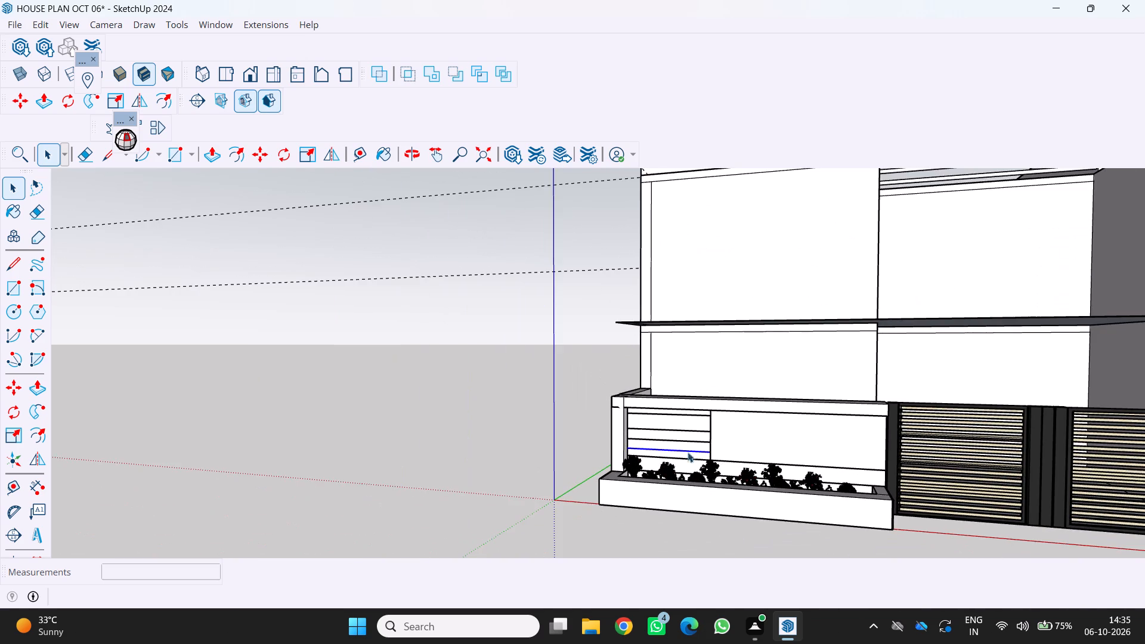
pyautogui.scroll(-4, 768, 439)
pyautogui.moveTo(768, 438); pyautogui.dragTo(828, 428, button='middle')
pyautogui.scroll(4, 765, 434)
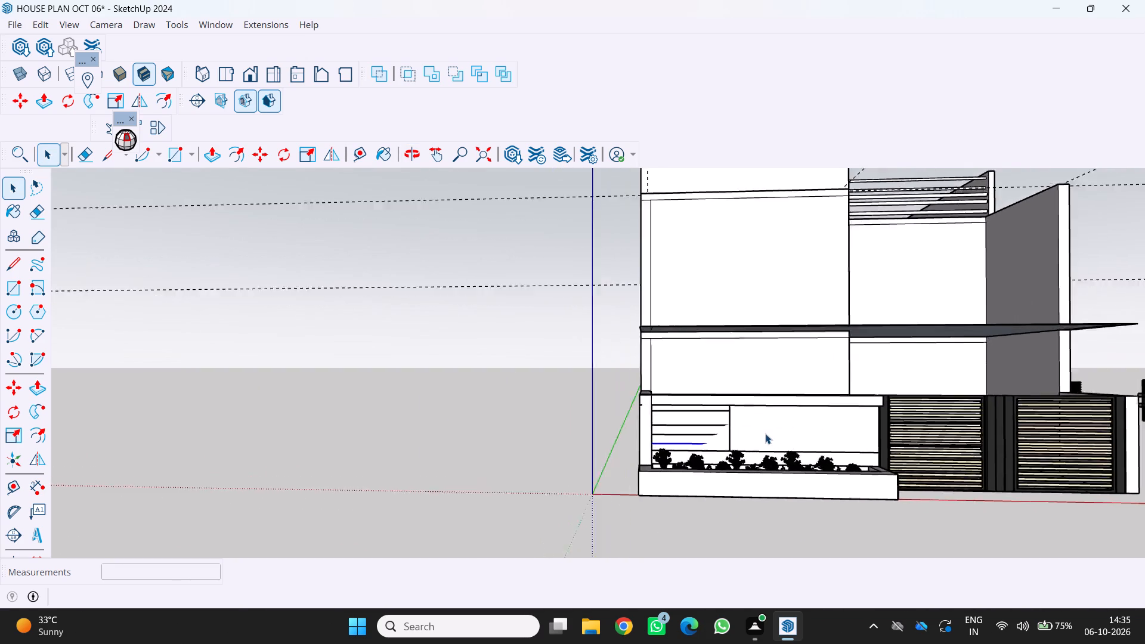
pyautogui.scroll(2, 765, 434)
pyautogui.scroll(-6, 765, 434)
pyautogui.moveTo(736, 438); pyautogui.dragTo(675, 469, button='middle')
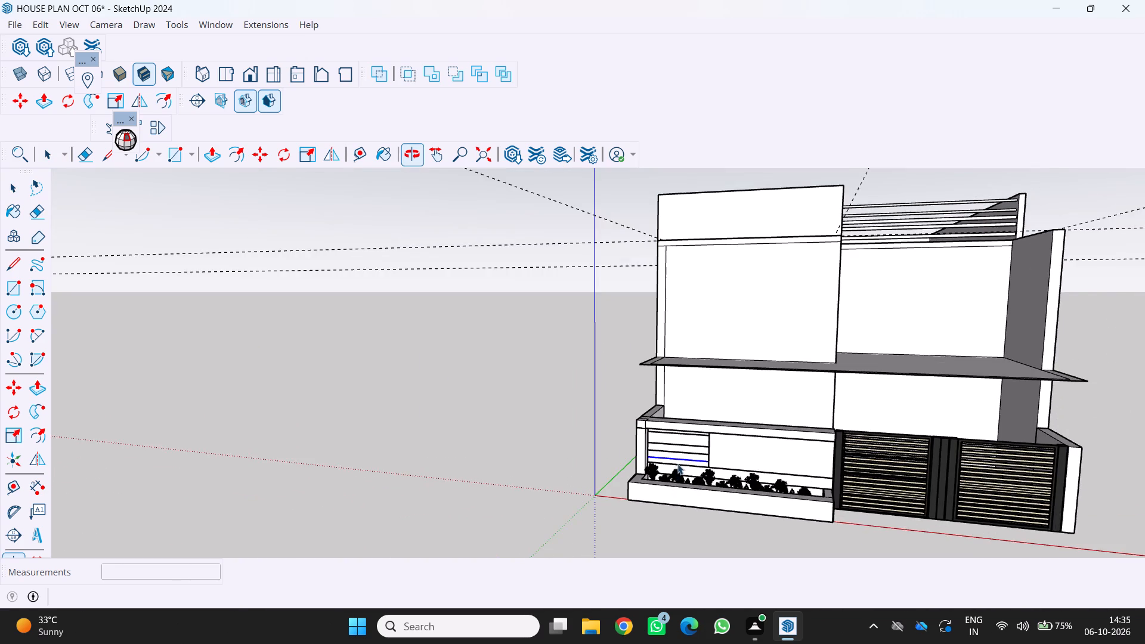
pyautogui.scroll(1, 679, 463)
pyautogui.click(496, 534)
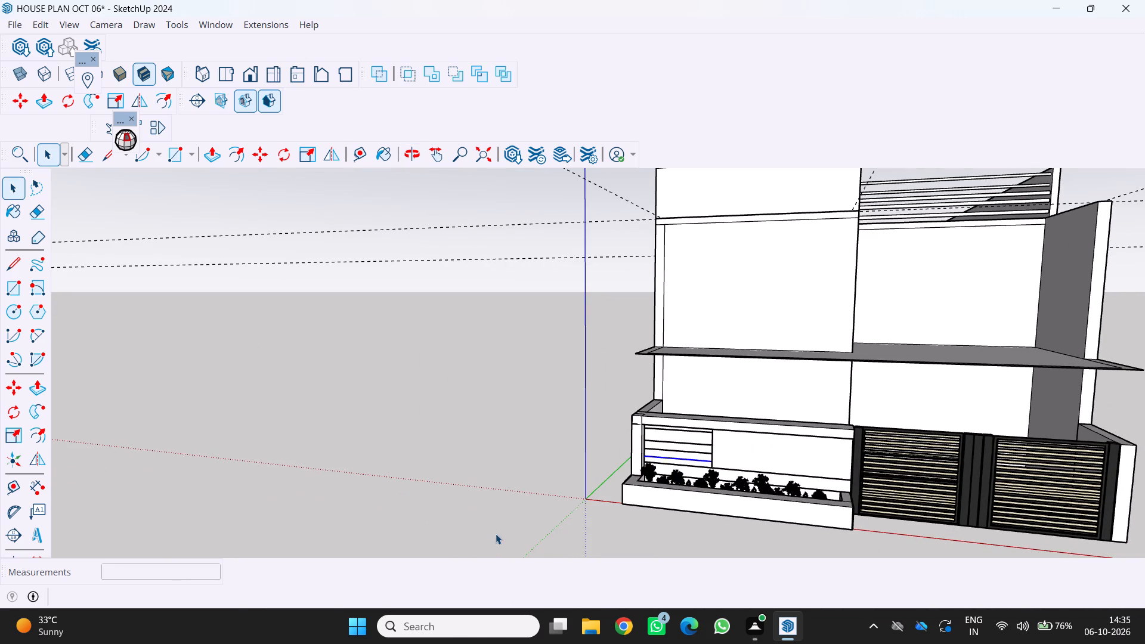
# Copy the panel's uppermost dividing line about 6 7/16" straight down along the outer edge.
pyautogui.scroll(4, 644, 457)
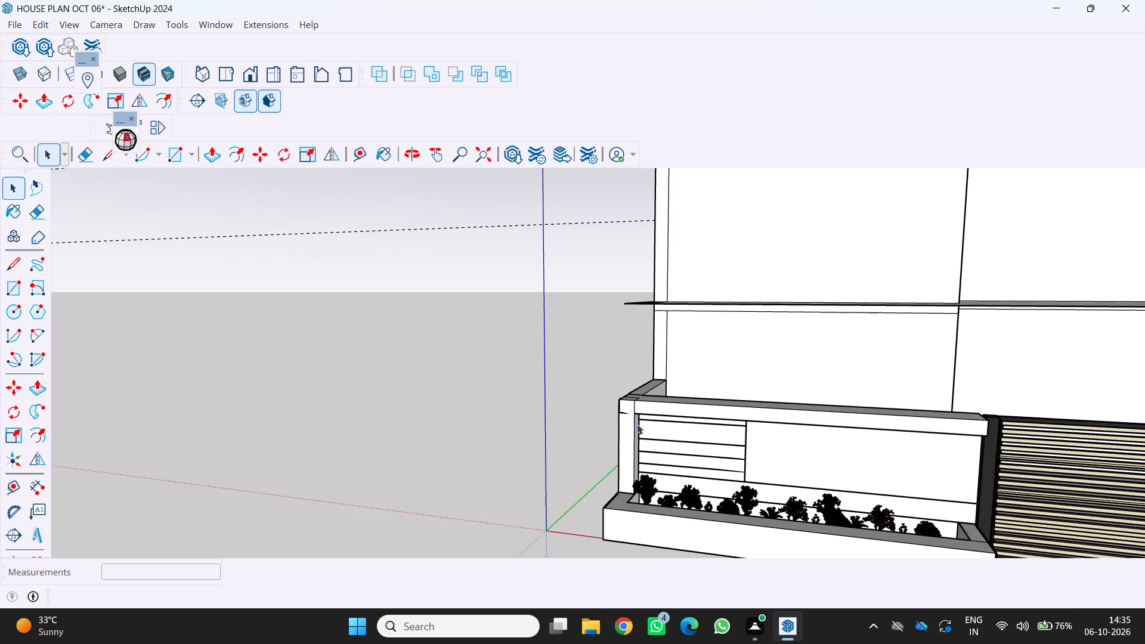
pyautogui.click(660, 419)
pyautogui.press('m')
pyautogui.press('End')
pyautogui.press('End')
pyautogui.press('End')
pyautogui.press('End')
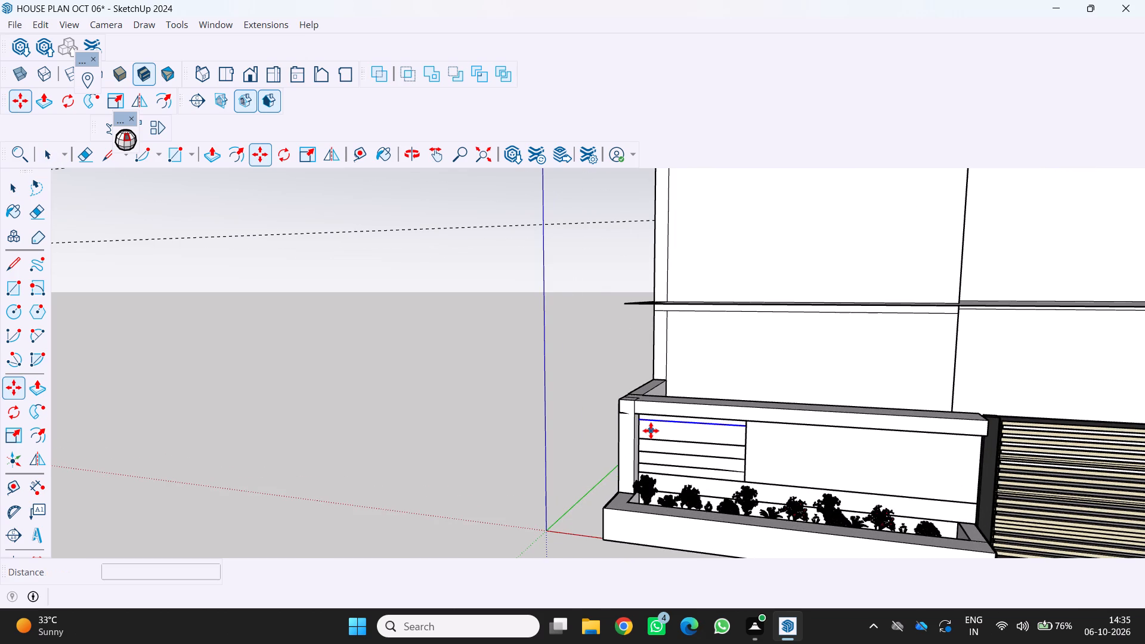
pyautogui.click(640, 423)
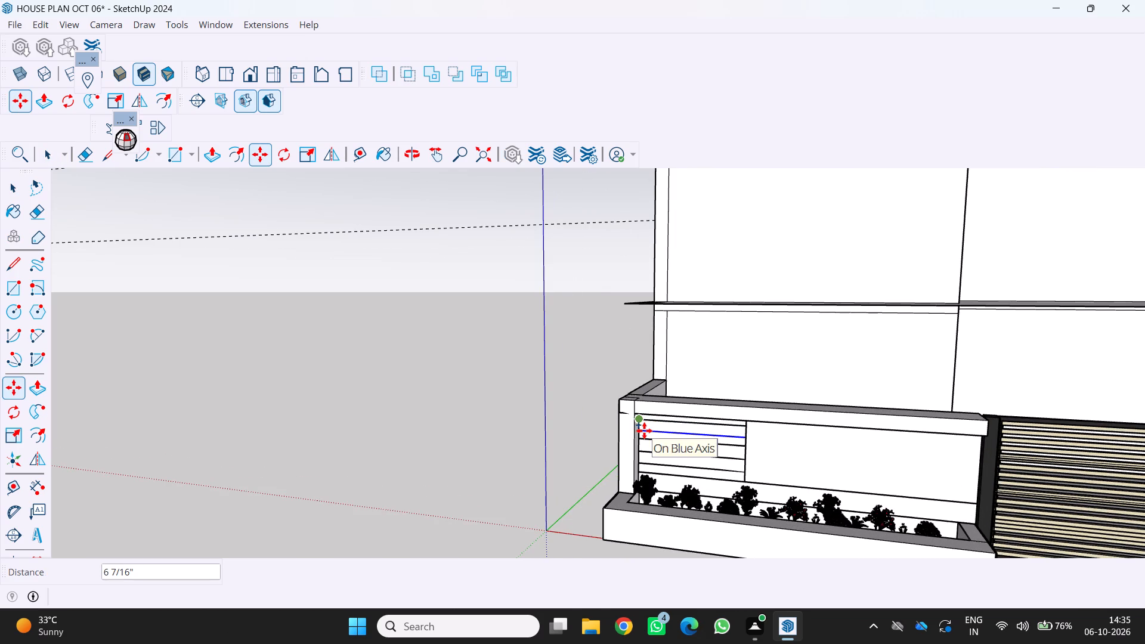
pyautogui.click(644, 431)
pyautogui.press('space')
pyautogui.press('End')
pyautogui.press('End')
pyautogui.press('End')
pyautogui.press('End')
pyautogui.press('End')
pyautogui.press('End')
pyautogui.press('End')
pyautogui.press('End')
pyautogui.press('End')
pyautogui.press('End')
pyautogui.press('End')
pyautogui.press('End')
pyautogui.press('End')
pyautogui.press('End')
pyautogui.press('End')
pyautogui.press('End')
pyautogui.press('End')
pyautogui.press('End')
pyautogui.press('End')
pyautogui.press('End')
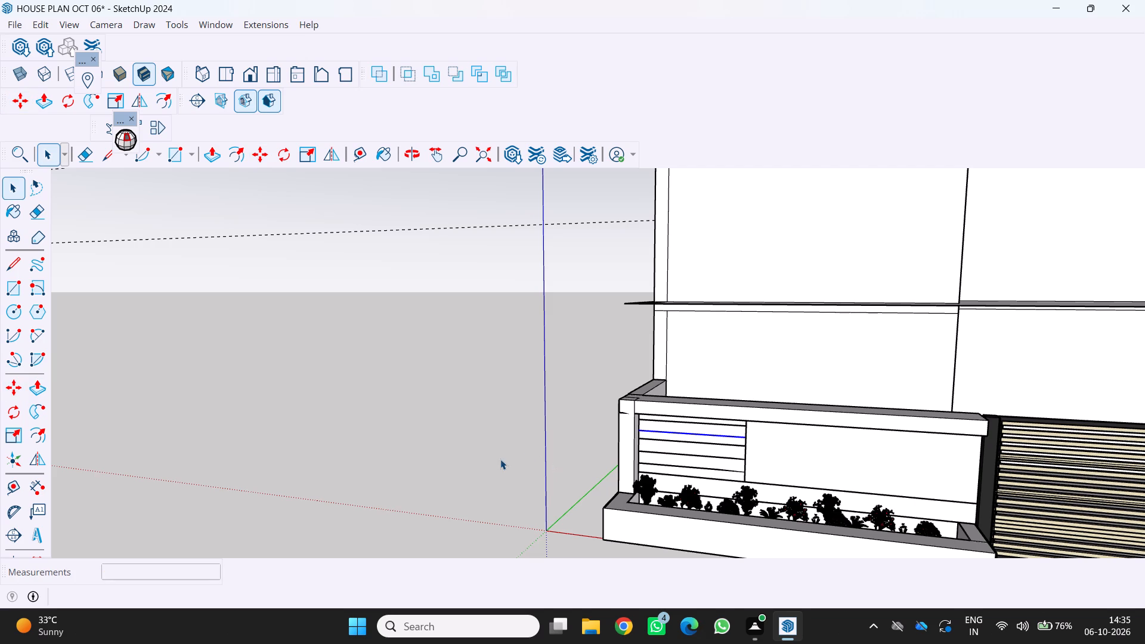
# Draw a rectangle about 6' 1" by 1' 5" on the recessed wall face, starting from the lined panel's upper inner corner.
pyautogui.click(500, 459)
pyautogui.scroll(-2, 590, 493)
pyautogui.moveTo(591, 499); pyautogui.dragTo(636, 447, button='middle')
pyautogui.middleClick(635, 445)
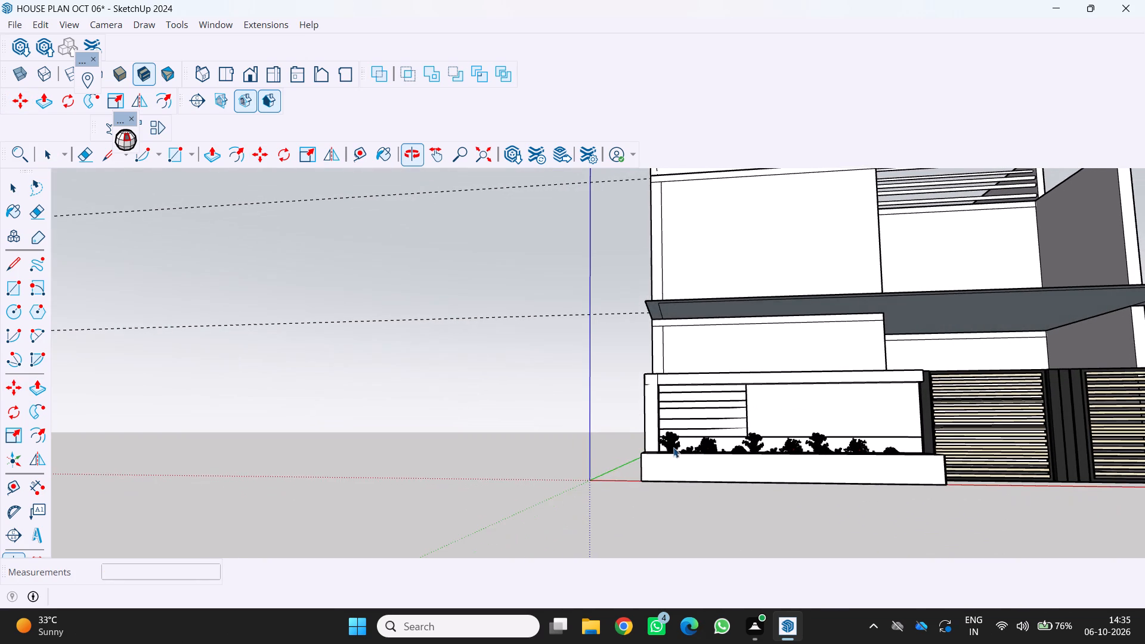
pyautogui.scroll(1, 859, 404)
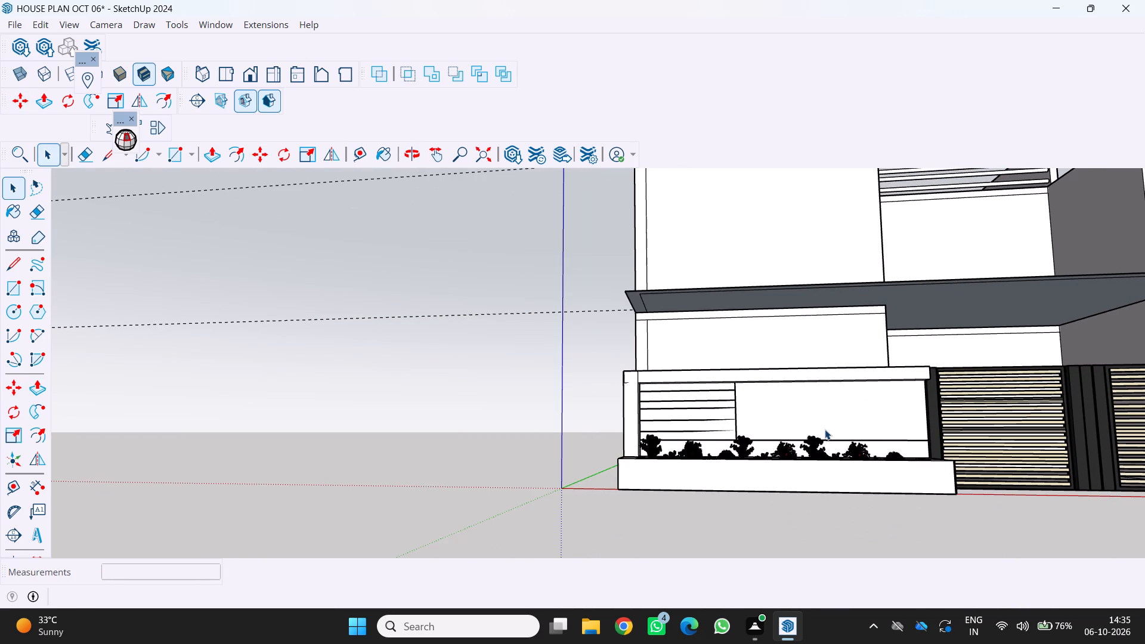
pyautogui.scroll(-1, 759, 398)
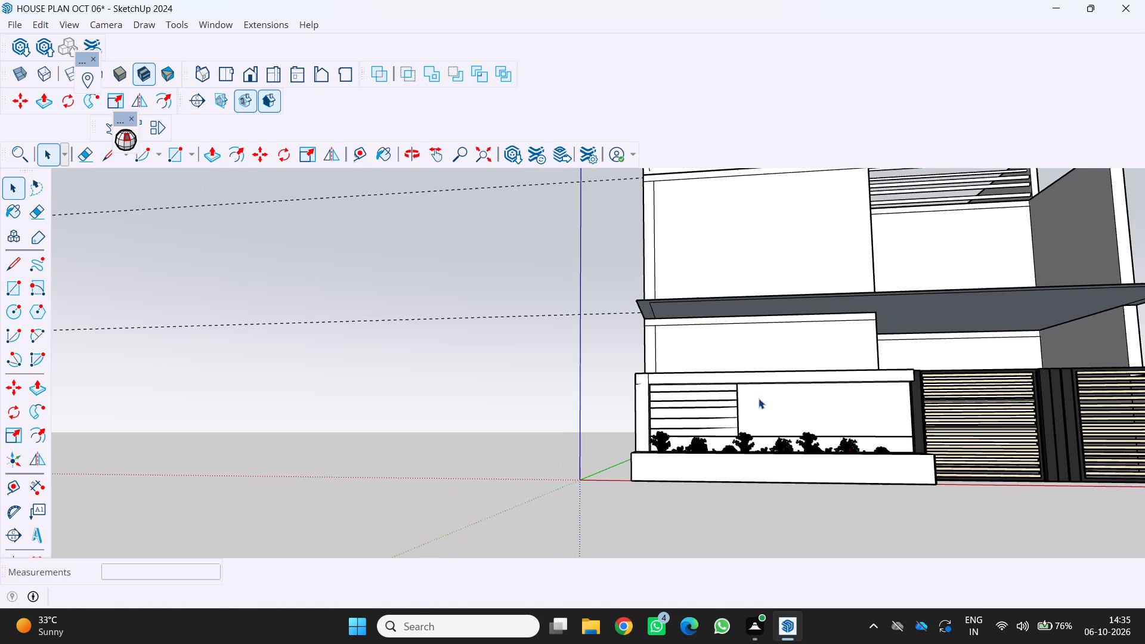
pyautogui.moveTo(759, 398); pyautogui.dragTo(754, 434, button='middle')
pyautogui.scroll(2, 759, 413)
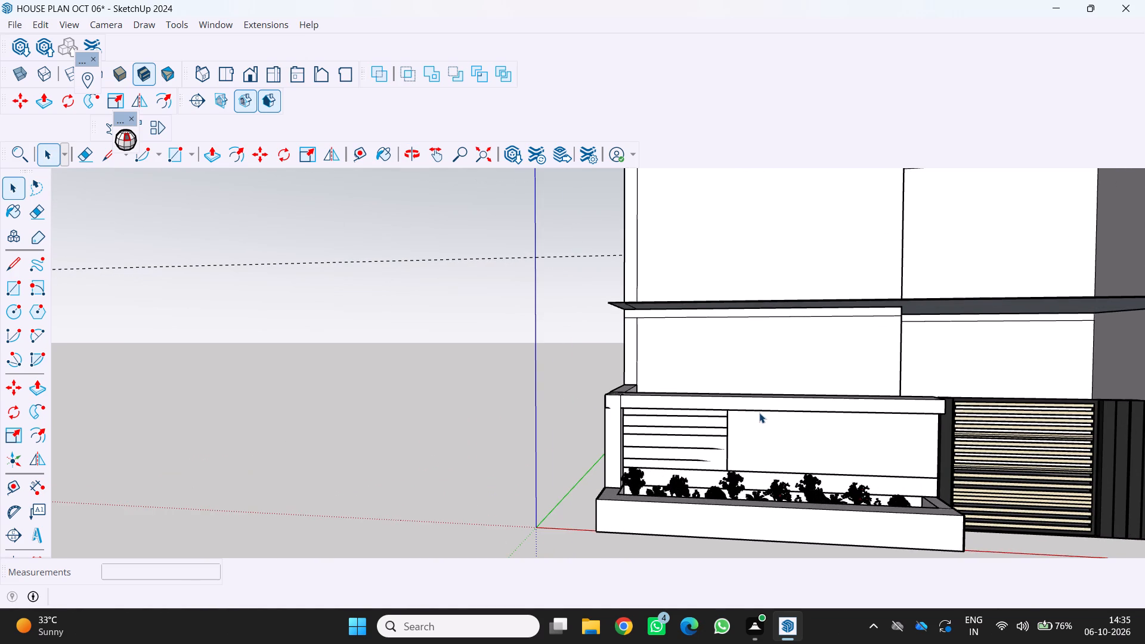
pyautogui.moveTo(765, 420); pyautogui.dragTo(749, 378, button='middle')
pyautogui.scroll(2, 768, 411)
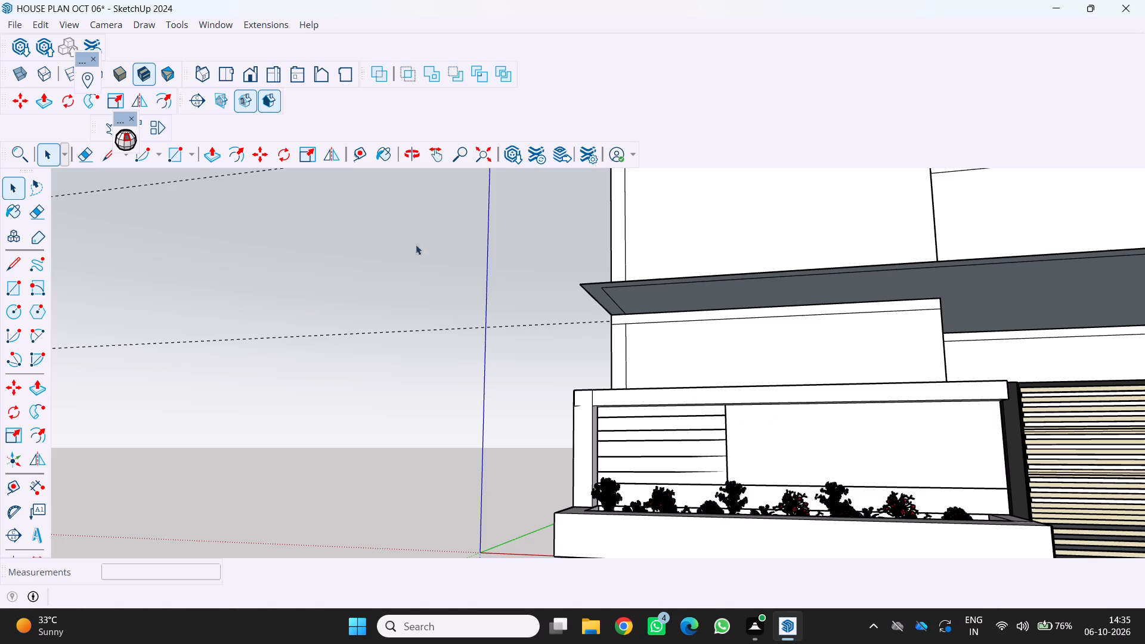
pyautogui.click(175, 154)
pyautogui.click(726, 408)
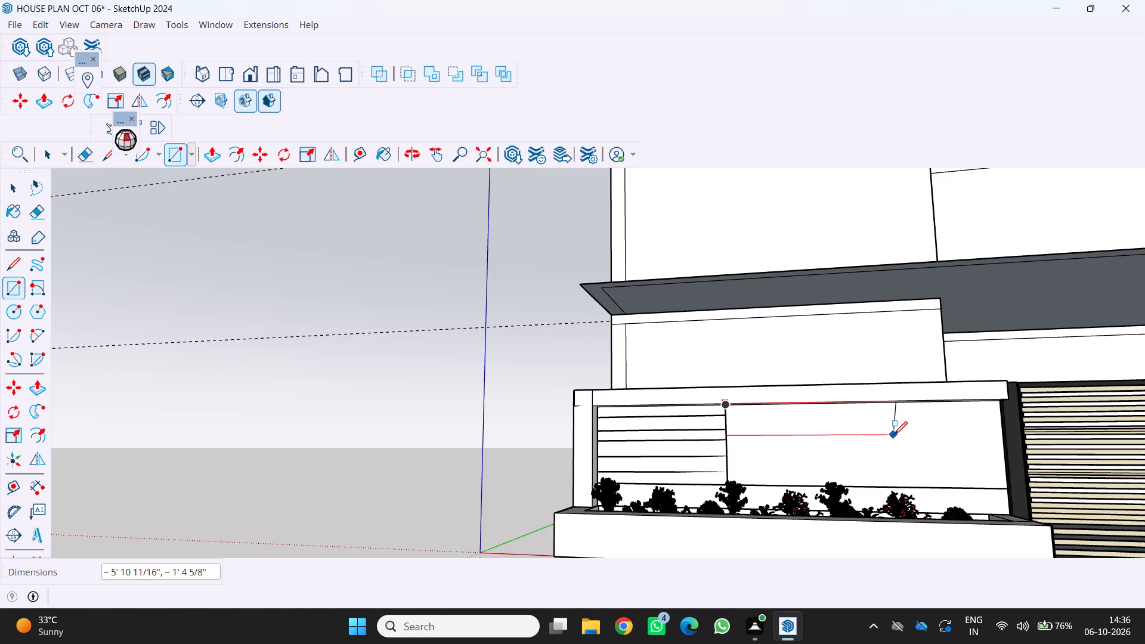
pyautogui.scroll(-2, 894, 435)
pyautogui.moveTo(890, 436); pyautogui.dragTo(838, 455, button='middle')
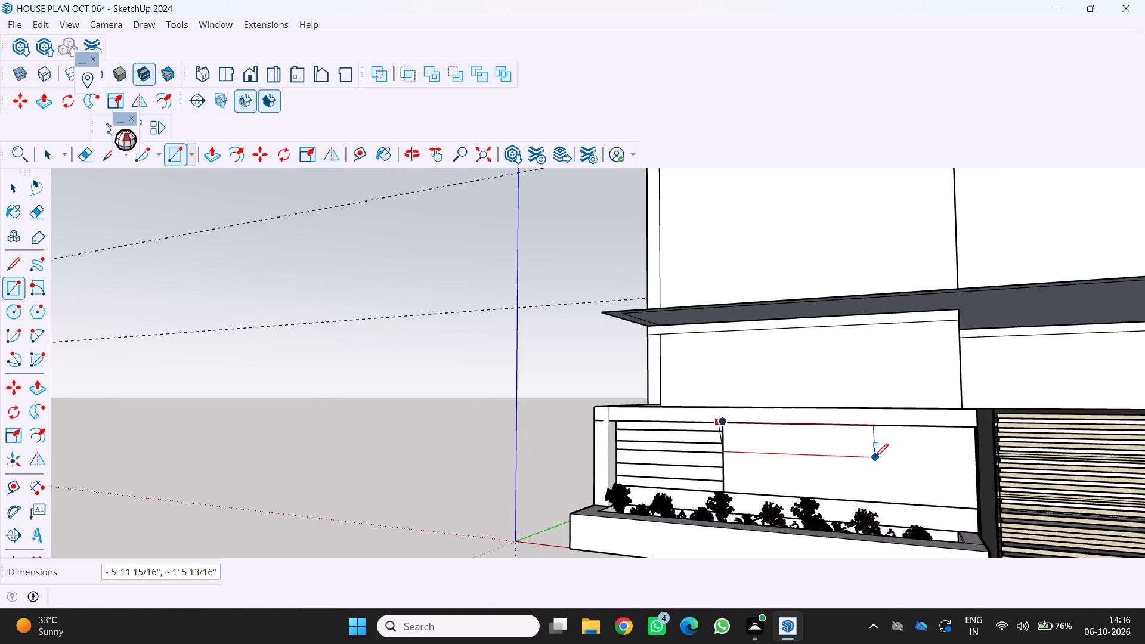
pyautogui.click(877, 455)
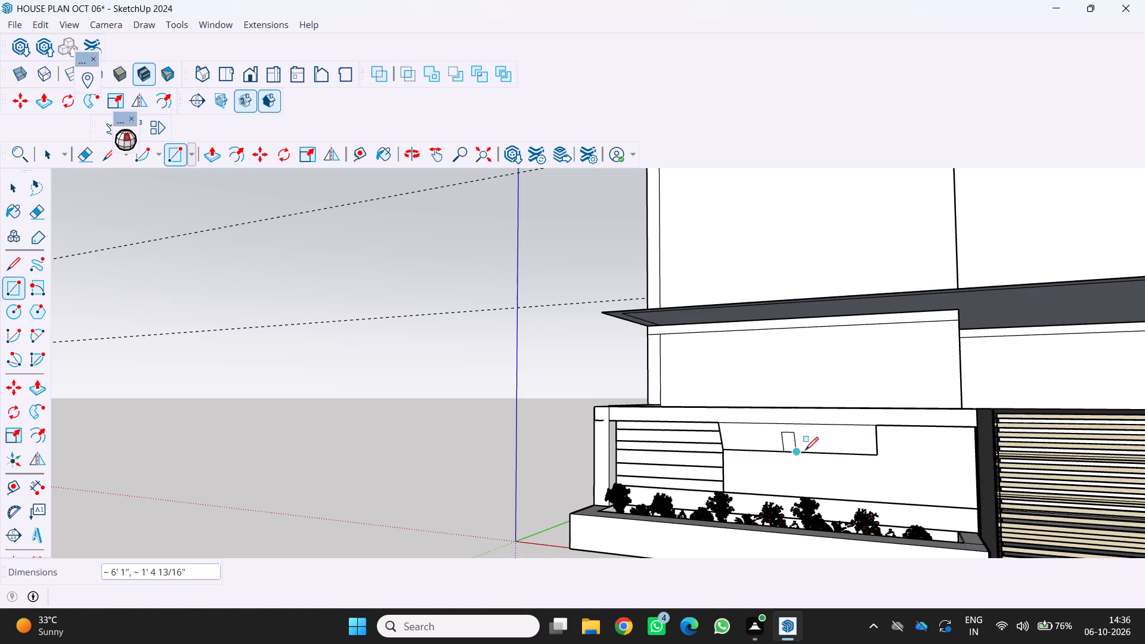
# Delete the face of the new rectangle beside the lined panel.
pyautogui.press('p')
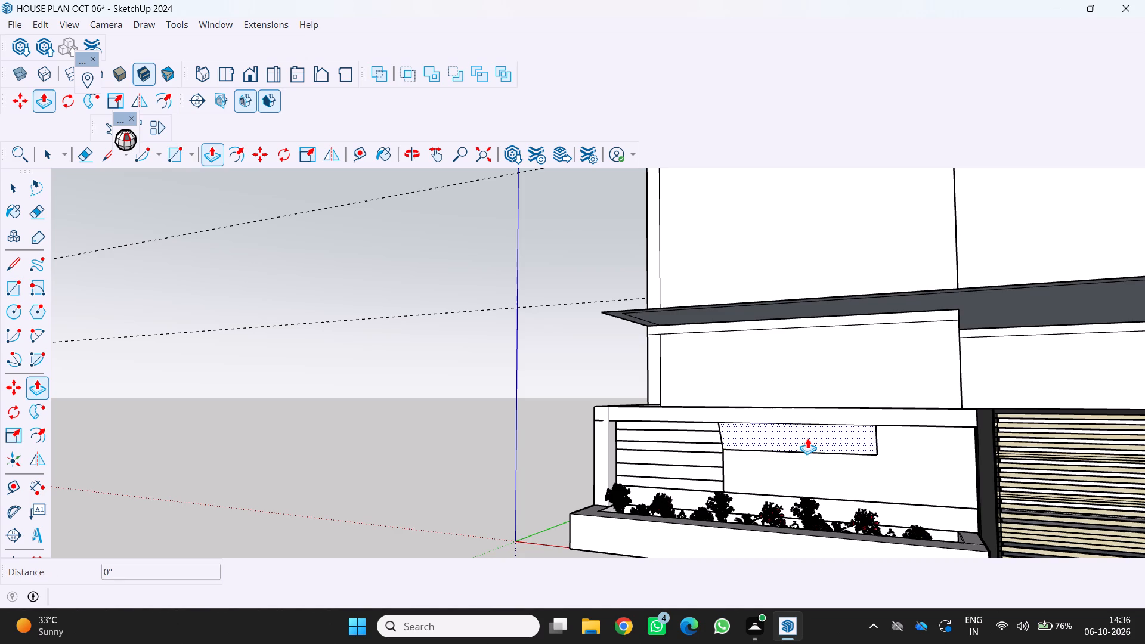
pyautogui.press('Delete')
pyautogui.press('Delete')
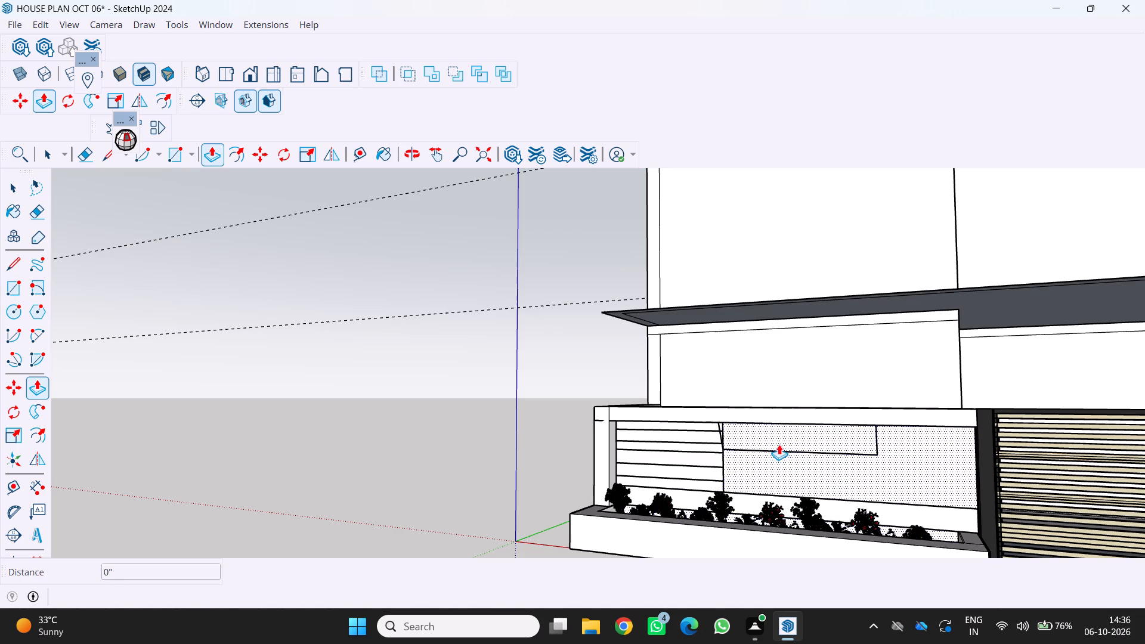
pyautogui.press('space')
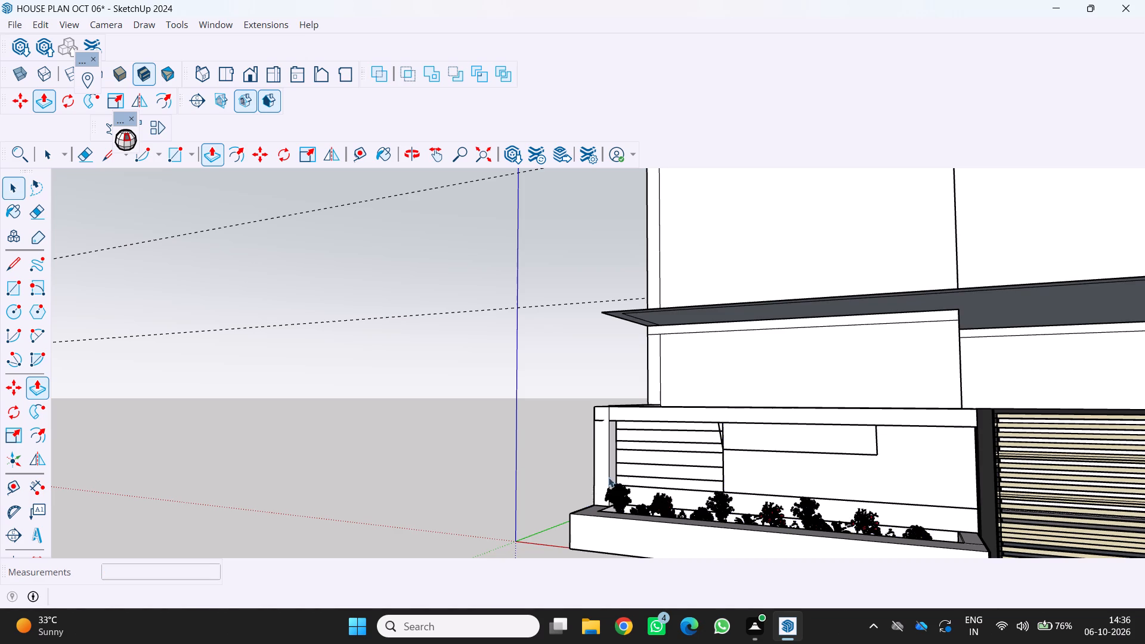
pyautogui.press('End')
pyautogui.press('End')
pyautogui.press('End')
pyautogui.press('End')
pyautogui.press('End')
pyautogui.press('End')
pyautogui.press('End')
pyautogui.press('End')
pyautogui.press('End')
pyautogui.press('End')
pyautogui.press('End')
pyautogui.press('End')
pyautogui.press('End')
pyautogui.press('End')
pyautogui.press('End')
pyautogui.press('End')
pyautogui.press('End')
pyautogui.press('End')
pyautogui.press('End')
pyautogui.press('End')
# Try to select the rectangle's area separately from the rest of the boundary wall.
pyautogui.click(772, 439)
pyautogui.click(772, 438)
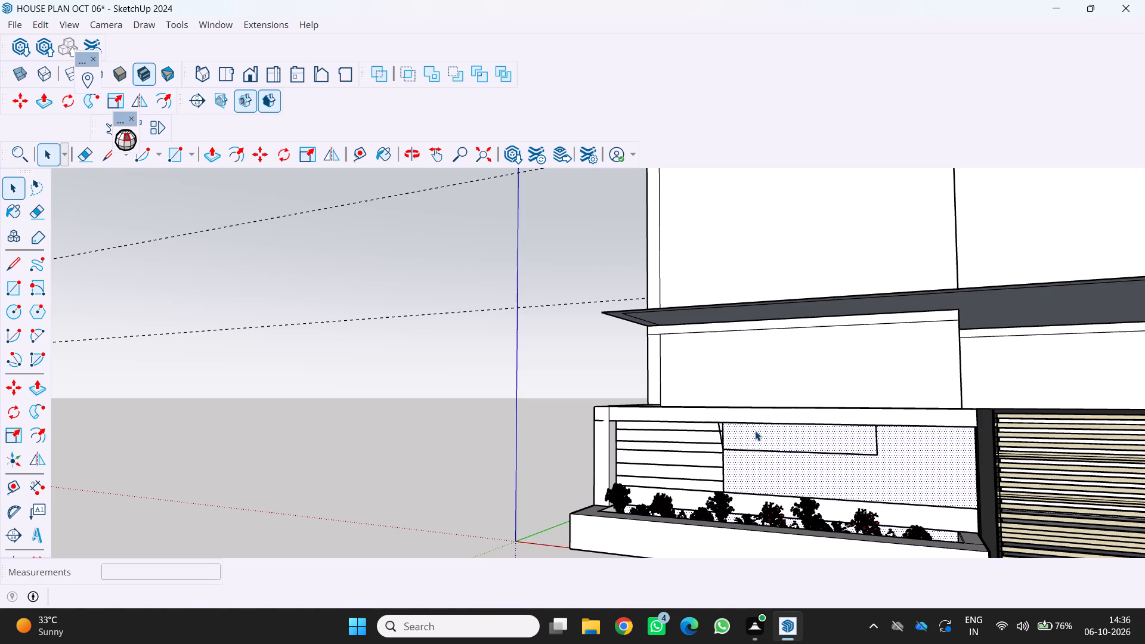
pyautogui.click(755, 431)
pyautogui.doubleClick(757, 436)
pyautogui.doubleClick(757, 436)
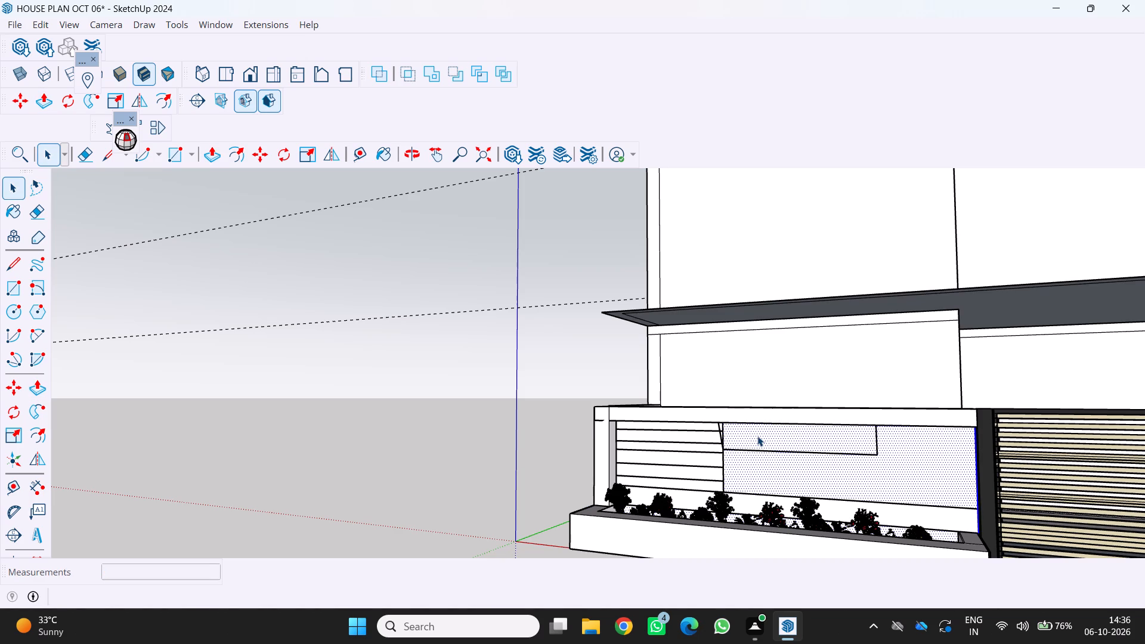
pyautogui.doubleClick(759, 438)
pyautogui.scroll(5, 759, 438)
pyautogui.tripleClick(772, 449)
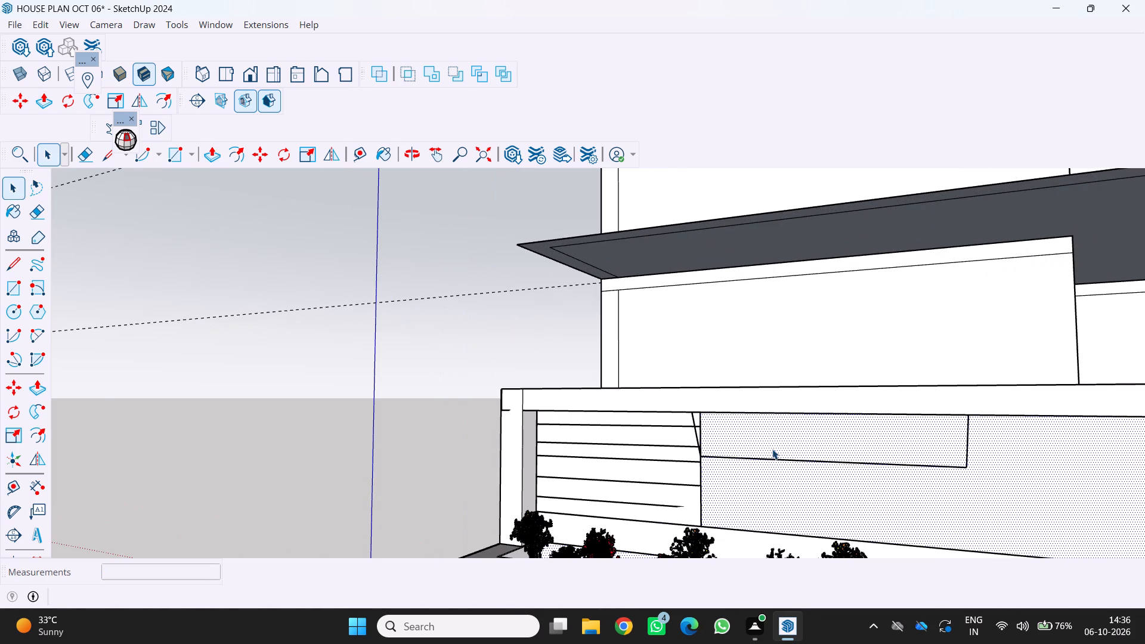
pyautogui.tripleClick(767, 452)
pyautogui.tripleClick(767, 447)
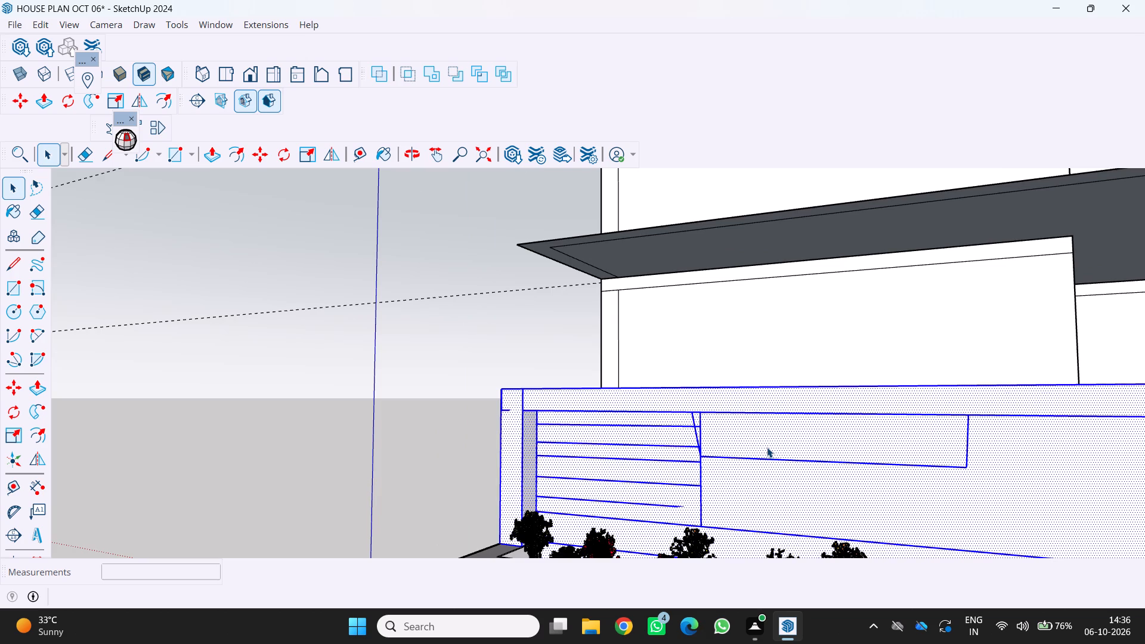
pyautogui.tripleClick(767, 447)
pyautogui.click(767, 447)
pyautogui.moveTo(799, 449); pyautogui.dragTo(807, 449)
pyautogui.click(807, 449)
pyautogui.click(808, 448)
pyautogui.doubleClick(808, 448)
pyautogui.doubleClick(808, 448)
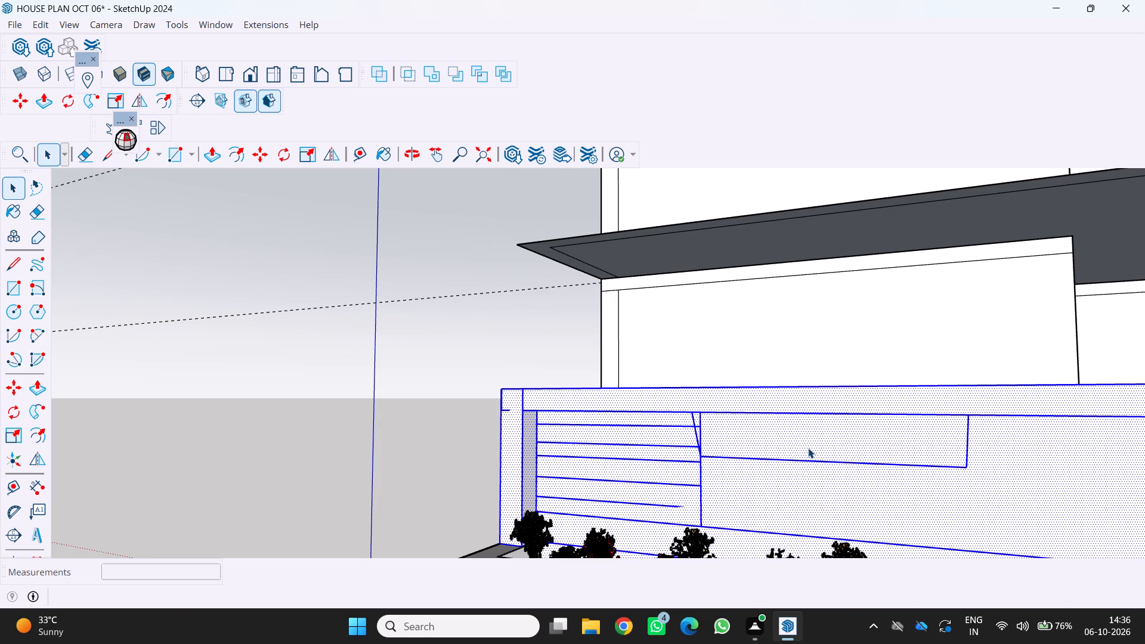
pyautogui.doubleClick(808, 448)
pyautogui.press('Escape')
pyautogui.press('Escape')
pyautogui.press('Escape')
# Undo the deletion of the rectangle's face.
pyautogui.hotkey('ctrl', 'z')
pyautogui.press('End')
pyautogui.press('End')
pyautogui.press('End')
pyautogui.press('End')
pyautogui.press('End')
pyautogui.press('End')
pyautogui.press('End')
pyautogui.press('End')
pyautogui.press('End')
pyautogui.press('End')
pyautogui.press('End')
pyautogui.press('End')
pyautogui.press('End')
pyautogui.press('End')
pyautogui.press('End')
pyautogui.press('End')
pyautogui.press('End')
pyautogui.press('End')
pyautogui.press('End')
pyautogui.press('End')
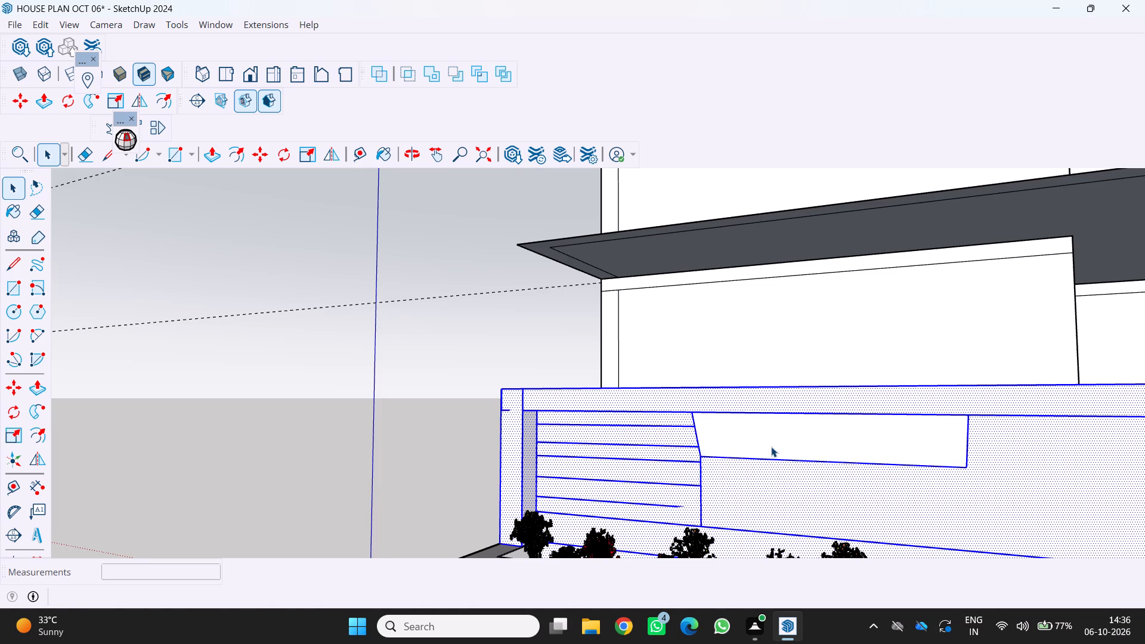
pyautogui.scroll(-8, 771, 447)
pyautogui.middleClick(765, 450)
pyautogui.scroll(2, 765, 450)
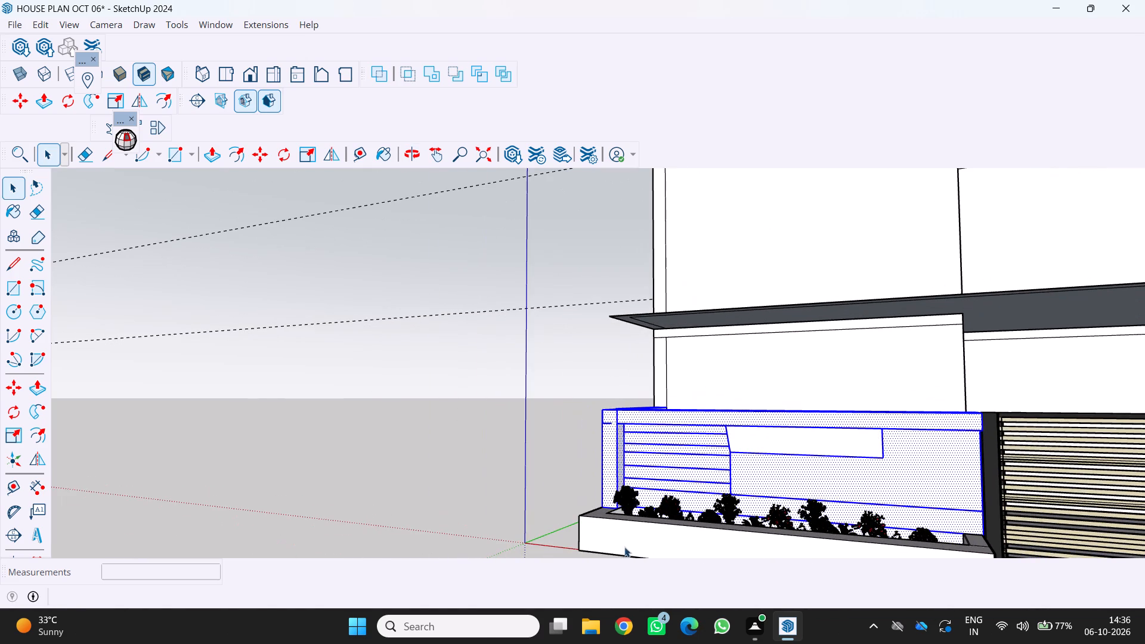
# Clear the boundary wall selection and undo the rectangle drawn beside the lined panel.
pyautogui.press('space')
pyautogui.press('End')
pyautogui.press('End')
pyautogui.press('End')
pyautogui.press('End')
pyautogui.press('End')
pyautogui.press('End')
pyautogui.press('End')
pyautogui.press('End')
pyautogui.press('End')
pyautogui.press('End')
pyautogui.press('End')
pyautogui.press('End')
pyautogui.press('End')
pyautogui.press('End')
pyautogui.press('End')
pyautogui.press('End')
pyautogui.press('End')
pyautogui.press('End')
pyautogui.press('End')
pyautogui.click(397, 472)
pyautogui.press('space')
pyautogui.press('End')
pyautogui.press('space')
pyautogui.press('End')
pyautogui.press('space')
pyautogui.press('End')
pyautogui.press('space')
pyautogui.press('End')
pyautogui.press('End')
pyautogui.press('End')
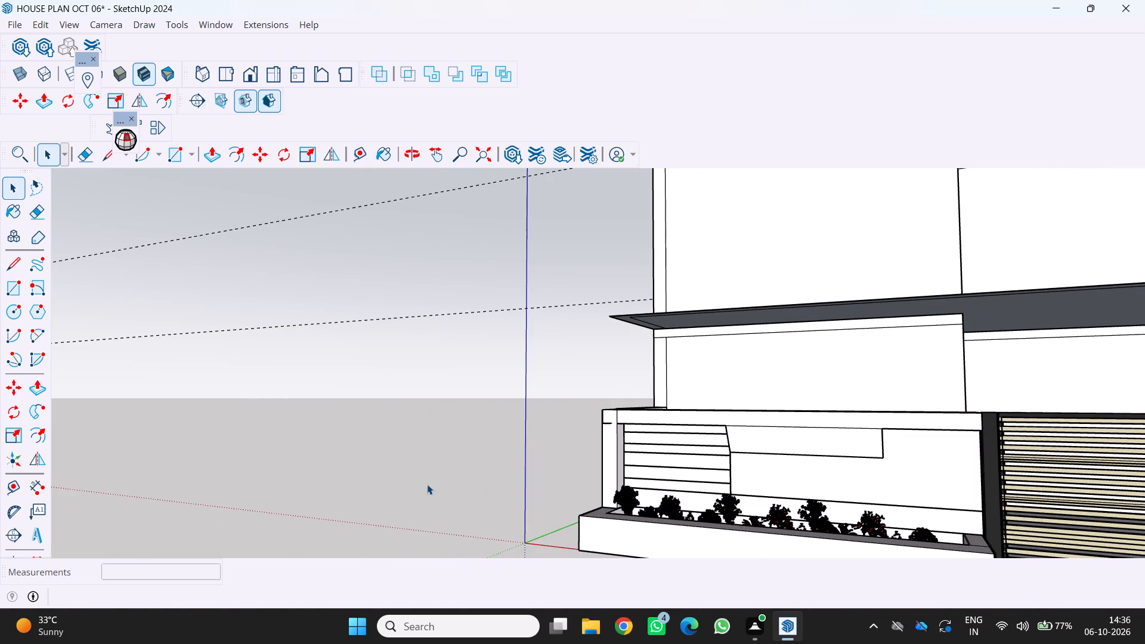
pyautogui.hotkey('ctrl', 'z')
pyautogui.press('End')
pyautogui.press('End')
pyautogui.press('End')
pyautogui.press('End')
pyautogui.press('End')
pyautogui.press('End')
pyautogui.press('End')
pyautogui.press('End')
pyautogui.press('End')
pyautogui.press('End')
pyautogui.press('End')
pyautogui.press('End')
pyautogui.press('End')
pyautogui.press('End')
pyautogui.press('End')
pyautogui.press('End')
pyautogui.press('End')
pyautogui.press('End')
pyautogui.press('End')
pyautogui.press('End')
# Draw a rectangle about 4' 11" by 1' 4" on the recessed wall face, under the top band and slightly away from the lined panel.
pyautogui.scroll(1, 630, 476)
pyautogui.scroll(3, 705, 456)
pyautogui.scroll(-9, 765, 460)
pyautogui.scroll(2, 928, 445)
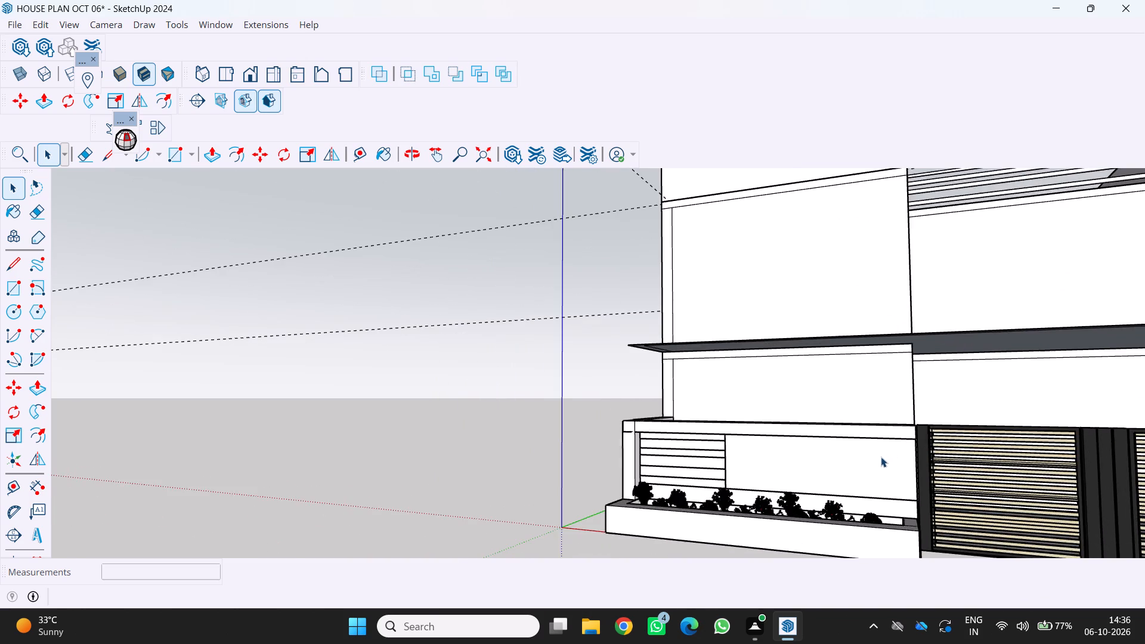
pyautogui.scroll(2, 879, 459)
pyautogui.moveTo(879, 459); pyautogui.dragTo(886, 460, button='middle')
pyautogui.scroll(-3, 886, 460)
pyautogui.moveTo(887, 459); pyautogui.dragTo(886, 445, button='middle')
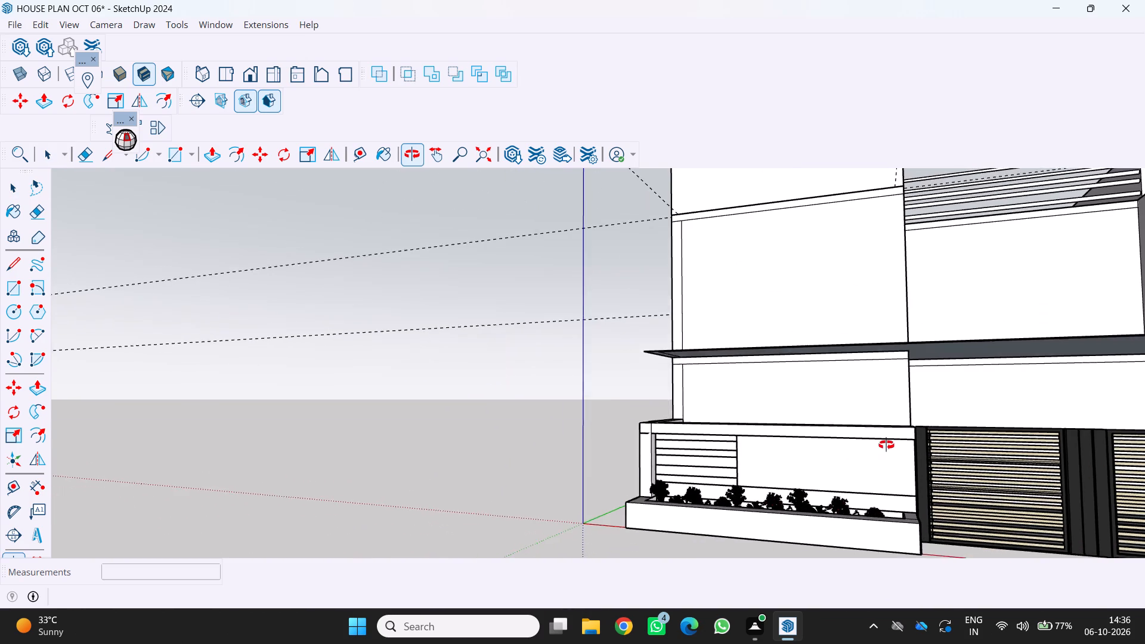
pyautogui.moveTo(886, 445); pyautogui.dragTo(877, 405, button='middle')
pyautogui.scroll(5, 812, 419)
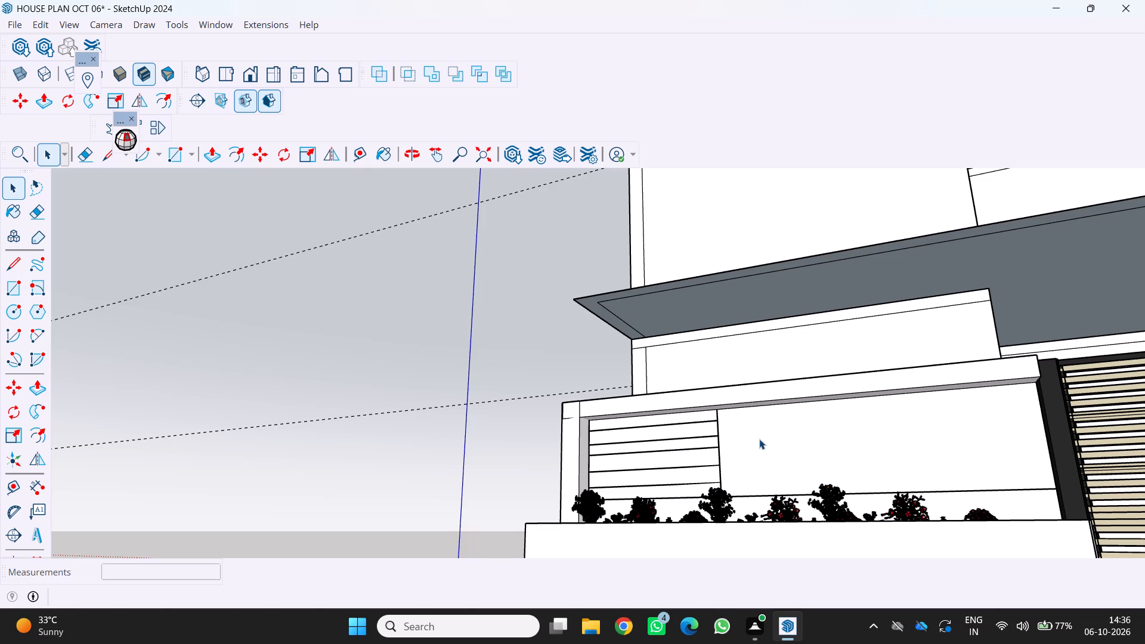
pyautogui.press('r')
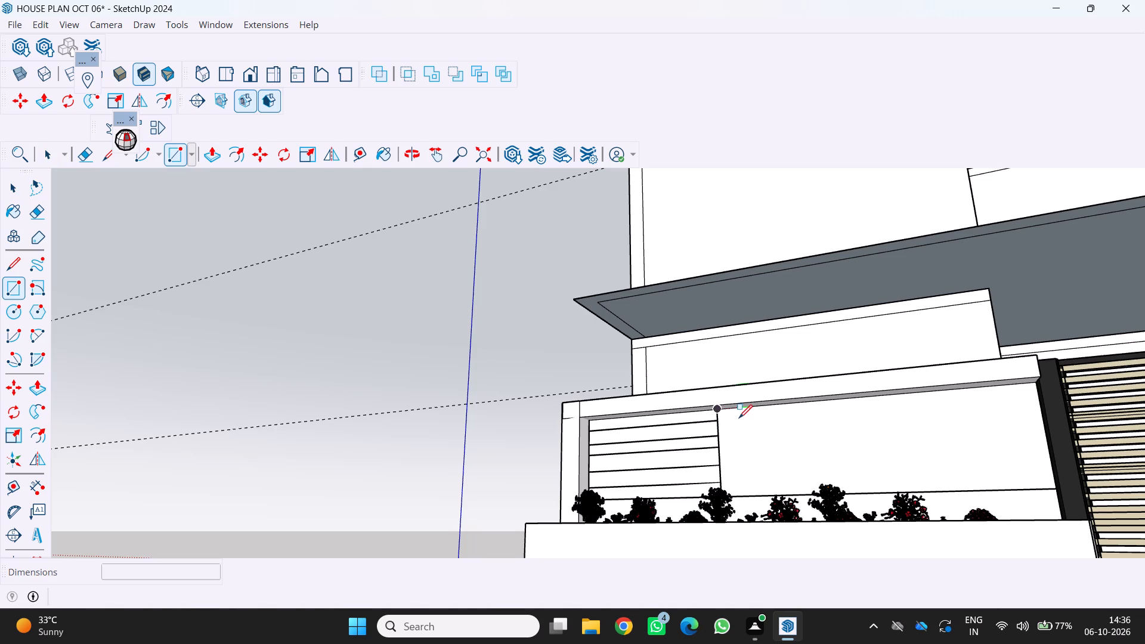
pyautogui.click(746, 415)
pyautogui.click(908, 436)
# Push the new rectangle 9" inward with Push/Pull to cut an opening through the wall.
pyautogui.press('p')
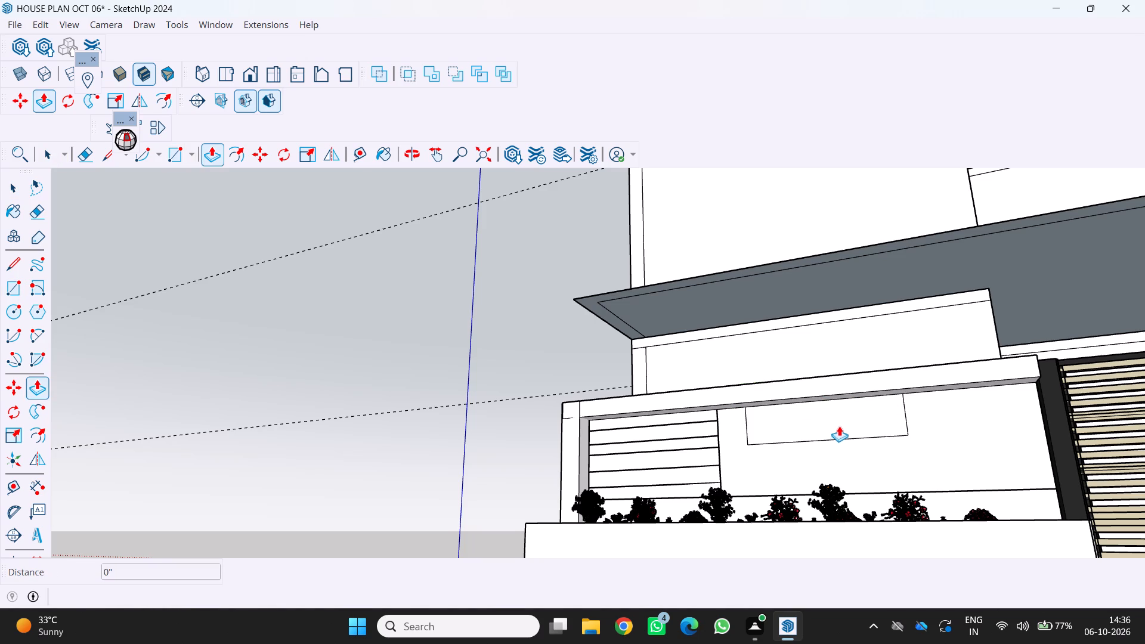
pyautogui.click(835, 424)
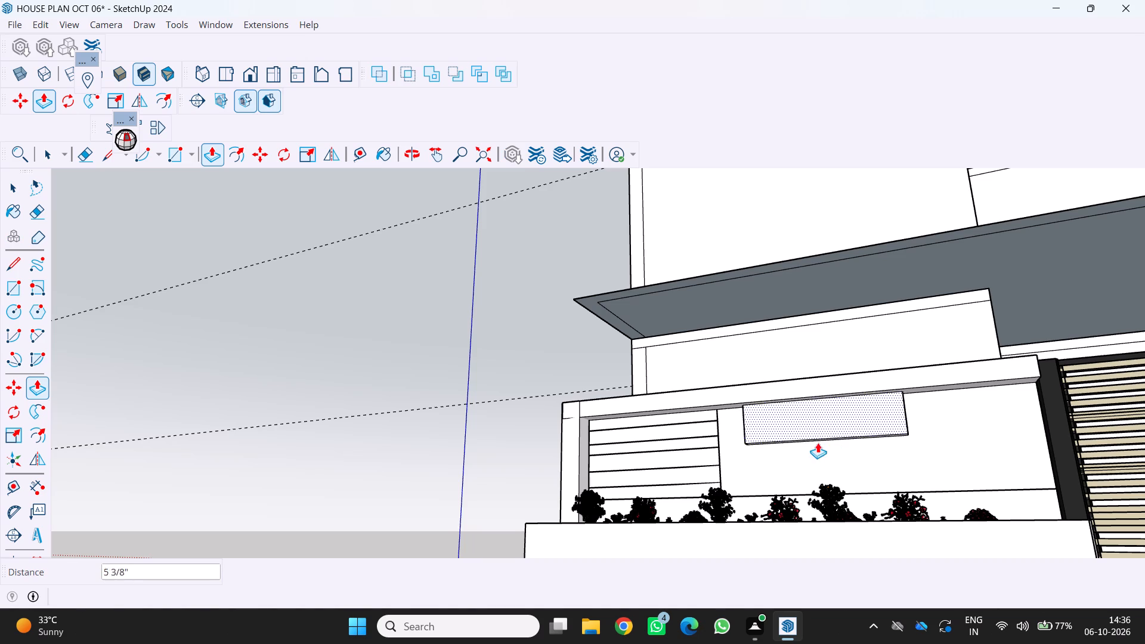
pyautogui.click(858, 417)
# Draw a circle of 1" radius near the top of the opening's inner side face, on the side nearest the lined panel.
pyautogui.scroll(-5, 858, 417)
pyautogui.moveTo(809, 427); pyautogui.dragTo(827, 490, button='middle')
pyautogui.scroll(-2, 827, 490)
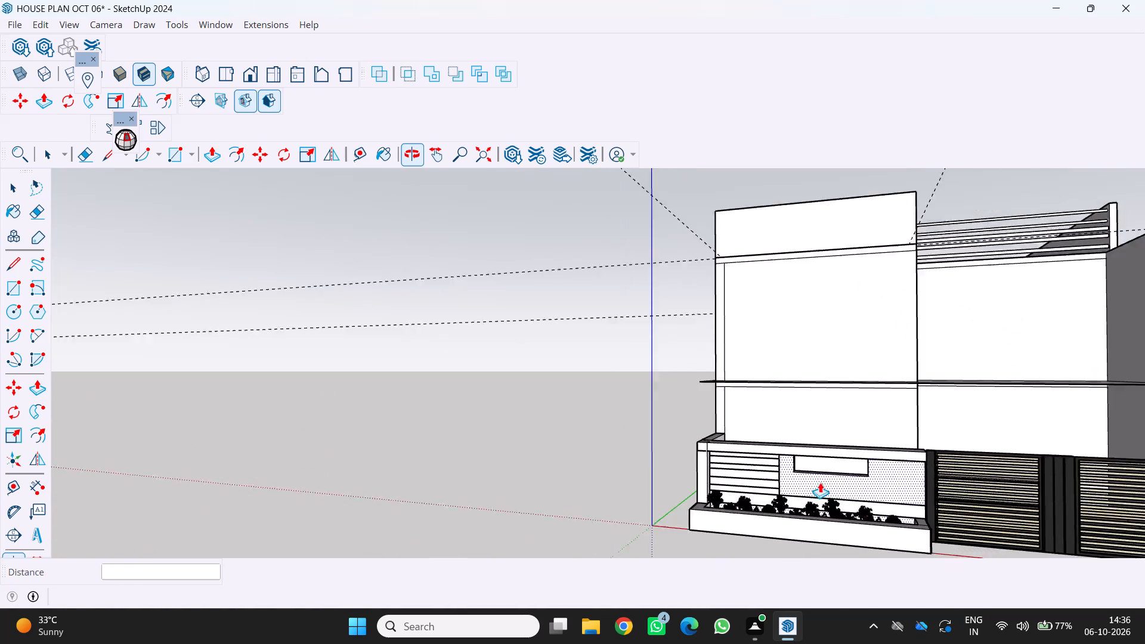
pyautogui.scroll(-1, 820, 482)
pyautogui.scroll(7, 816, 434)
pyautogui.scroll(3, 812, 503)
pyautogui.moveTo(840, 478); pyautogui.dragTo(846, 451, button='middle')
pyautogui.scroll(7, 837, 480)
pyautogui.middleClick(796, 481)
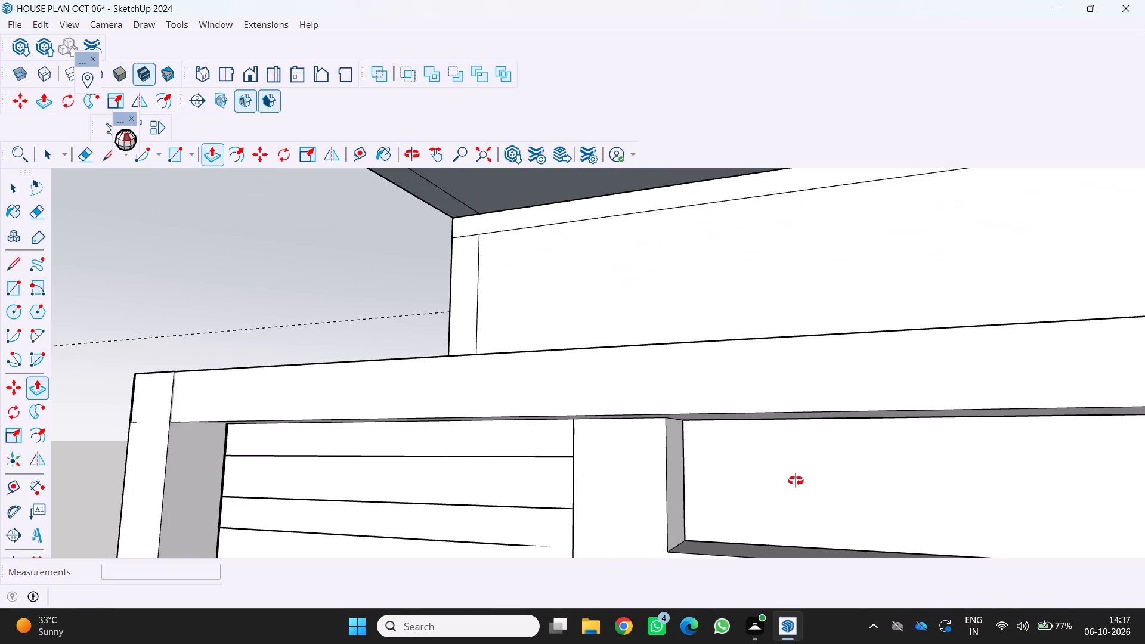
pyautogui.scroll(-7, 796, 481)
pyautogui.moveTo(791, 478); pyautogui.dragTo(791, 471, button='middle')
pyautogui.scroll(4, 784, 477)
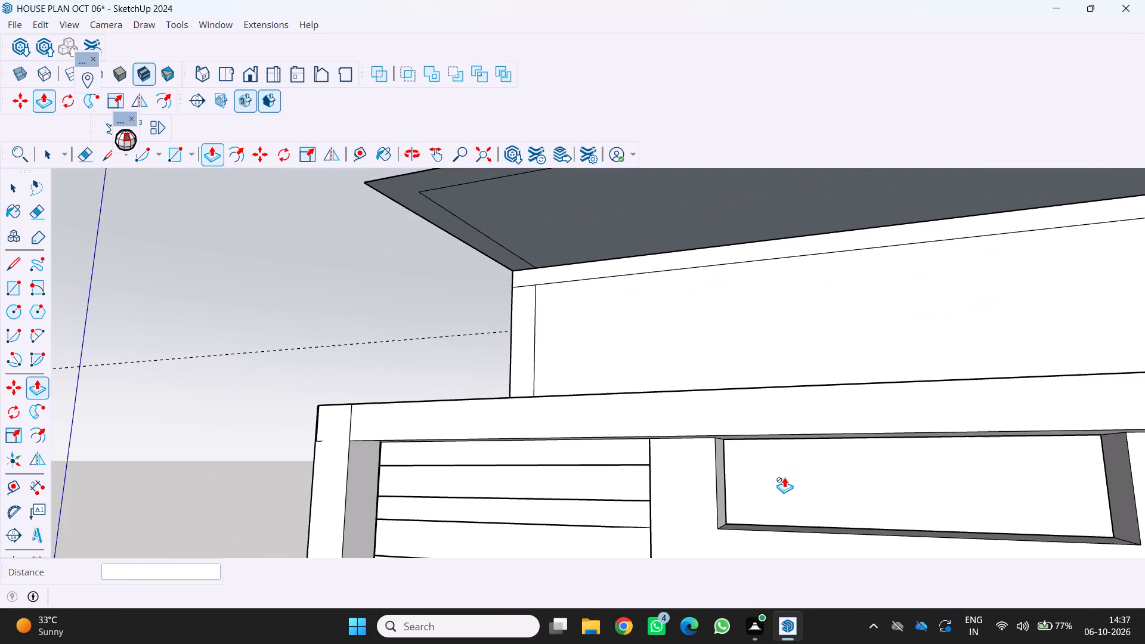
pyautogui.moveTo(784, 477); pyautogui.dragTo(754, 498, button='middle')
pyautogui.scroll(2, 731, 498)
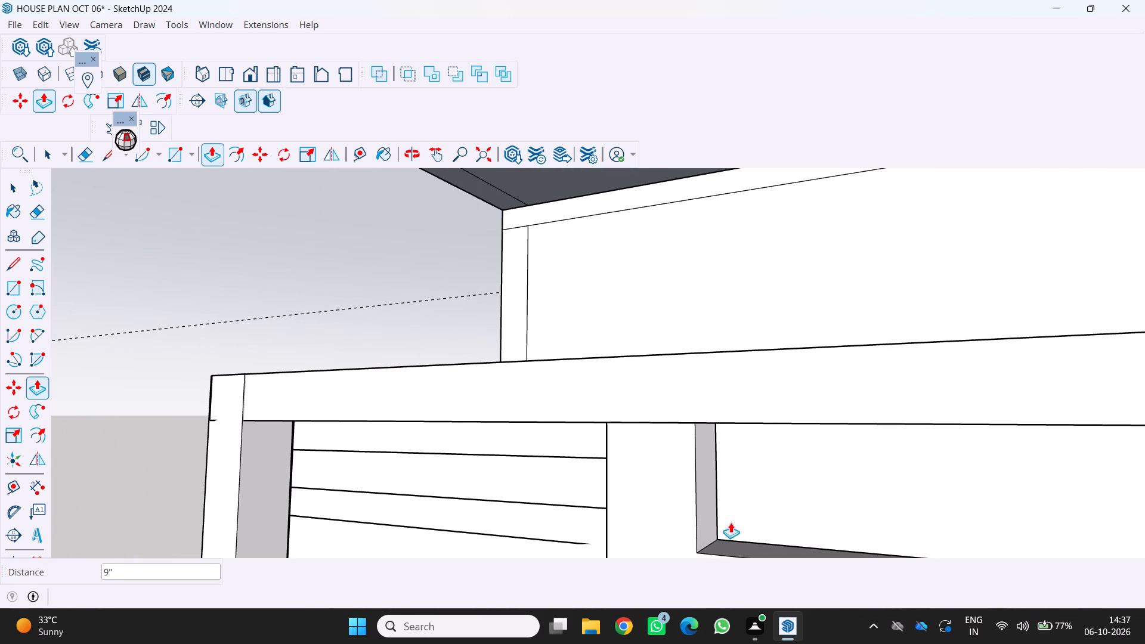
pyautogui.press('c')
pyautogui.press('End')
pyautogui.press('End')
pyautogui.press('End')
pyautogui.press('End')
pyautogui.press('End')
pyautogui.press('End')
pyautogui.press('End')
pyautogui.press('End')
pyautogui.press('End')
pyautogui.press('End')
pyautogui.press('End')
pyautogui.press('End')
pyautogui.press('End')
pyautogui.press('End')
pyautogui.press('End')
pyautogui.press('End')
pyautogui.press('End')
pyautogui.press('End')
pyautogui.press('End')
pyautogui.press('End')
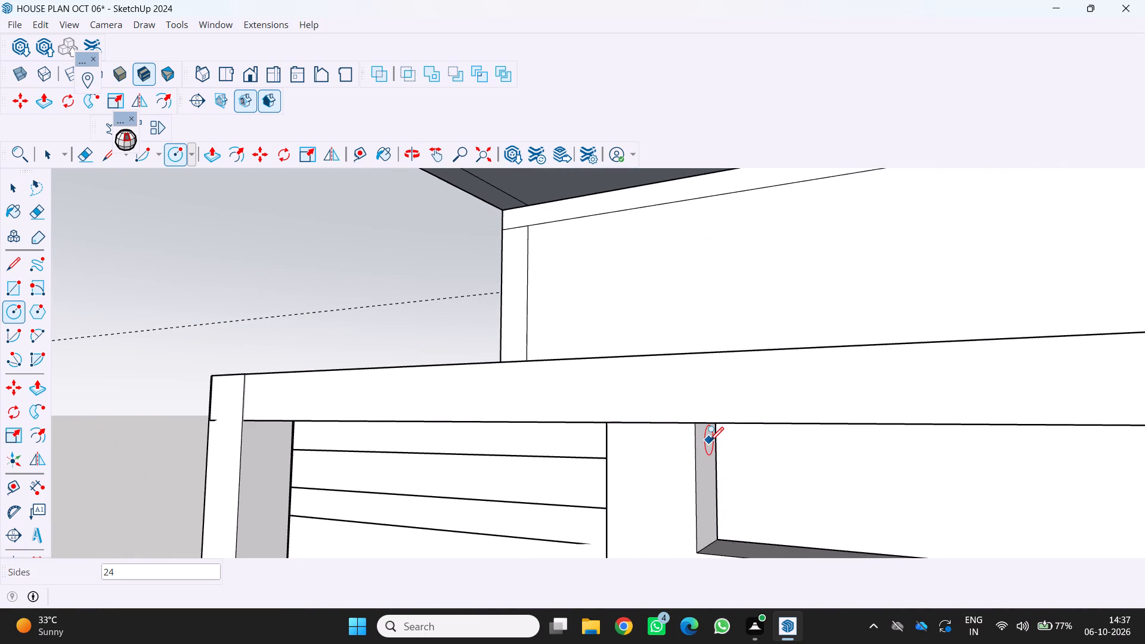
pyautogui.click(705, 448)
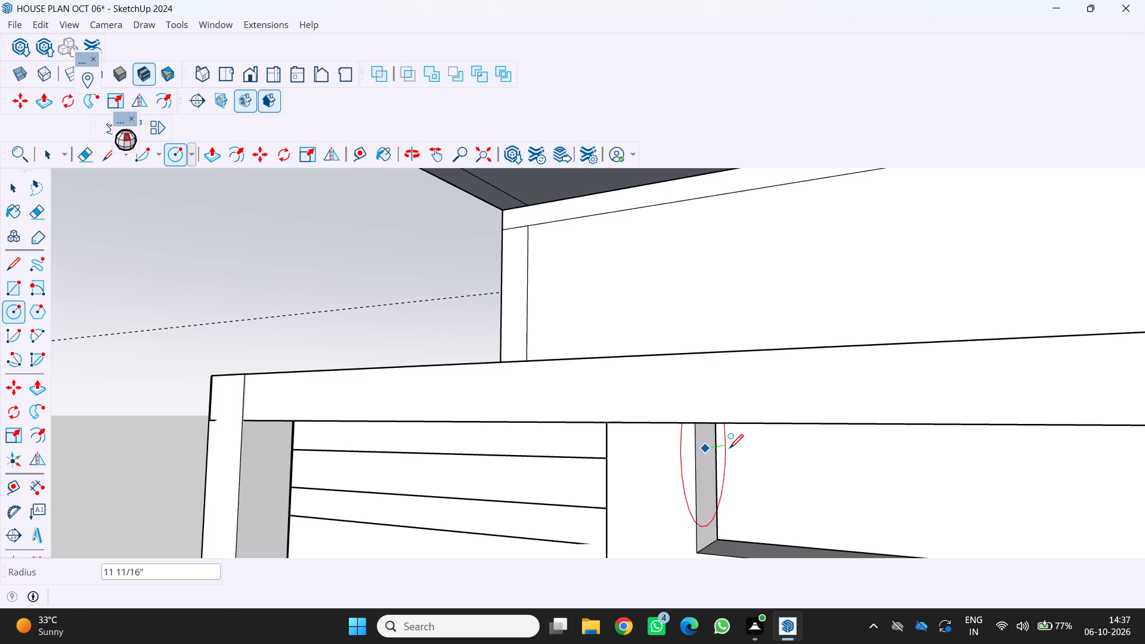
pyautogui.press('1')
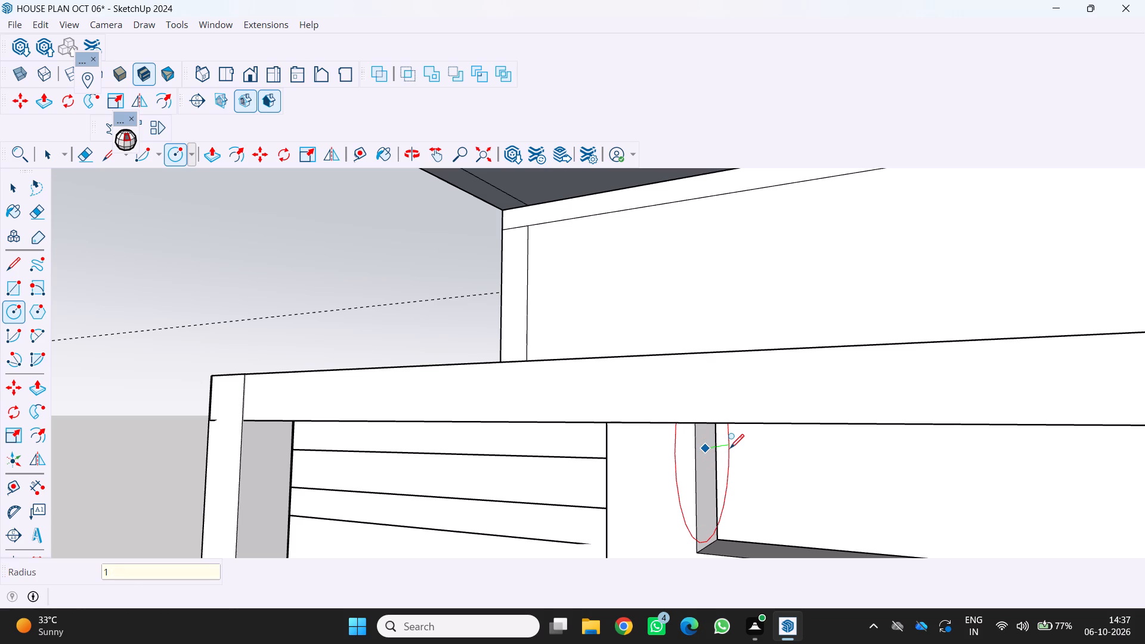
pyautogui.press('Return')
# Extrude the circle about 4' 11 3/16" across the opening to its opposite side, forming a horizontal rod.
pyautogui.scroll(6, 704, 453)
pyautogui.press('p')
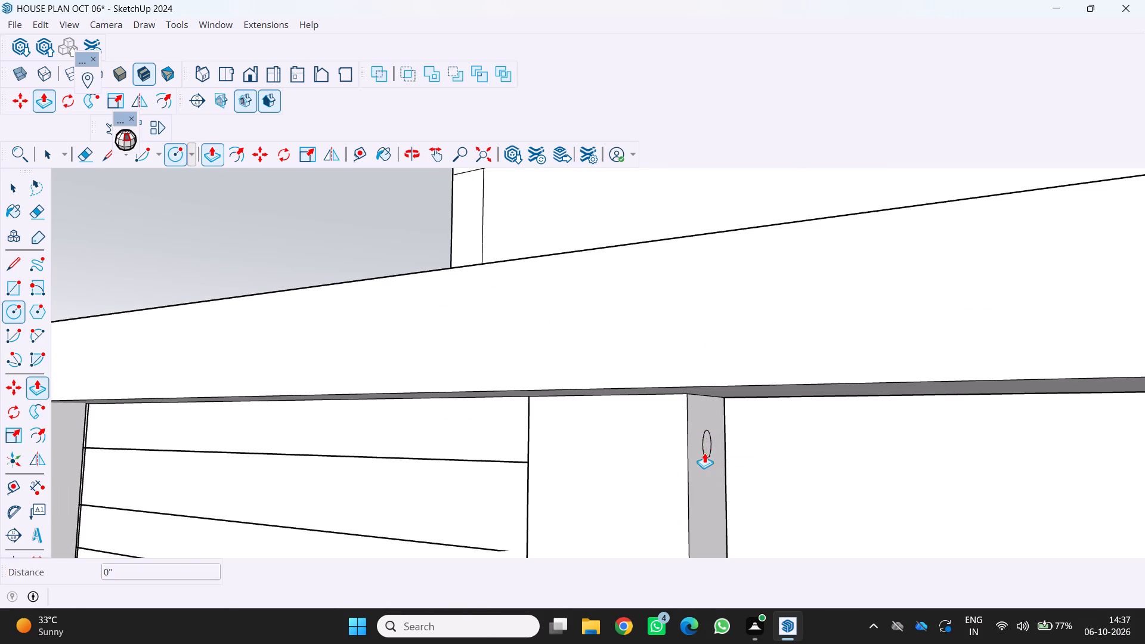
pyautogui.scroll(3, 707, 450)
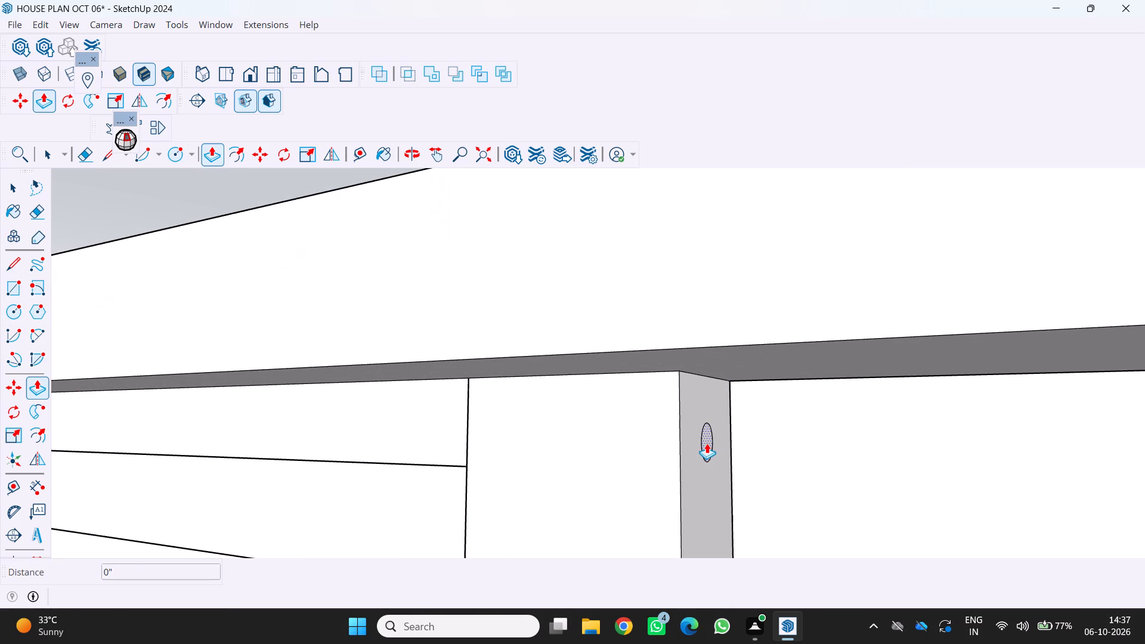
pyautogui.click(711, 438)
pyautogui.scroll(-12, 762, 442)
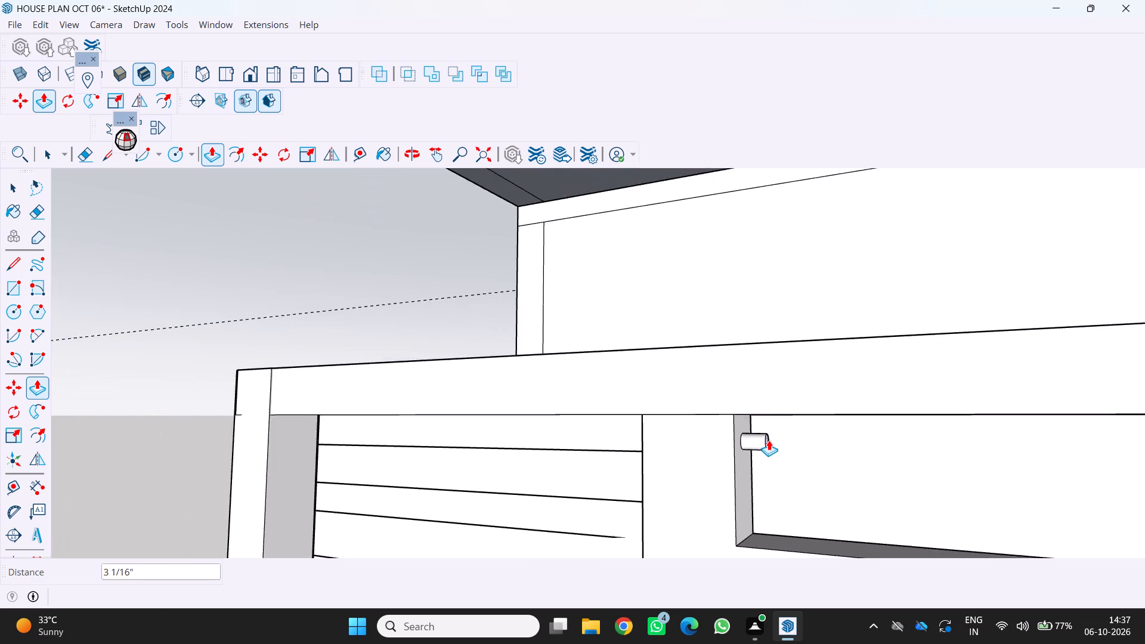
pyautogui.scroll(-7, 769, 440)
pyautogui.moveTo(772, 441); pyautogui.dragTo(817, 464, button='middle')
pyautogui.scroll(6, 889, 457)
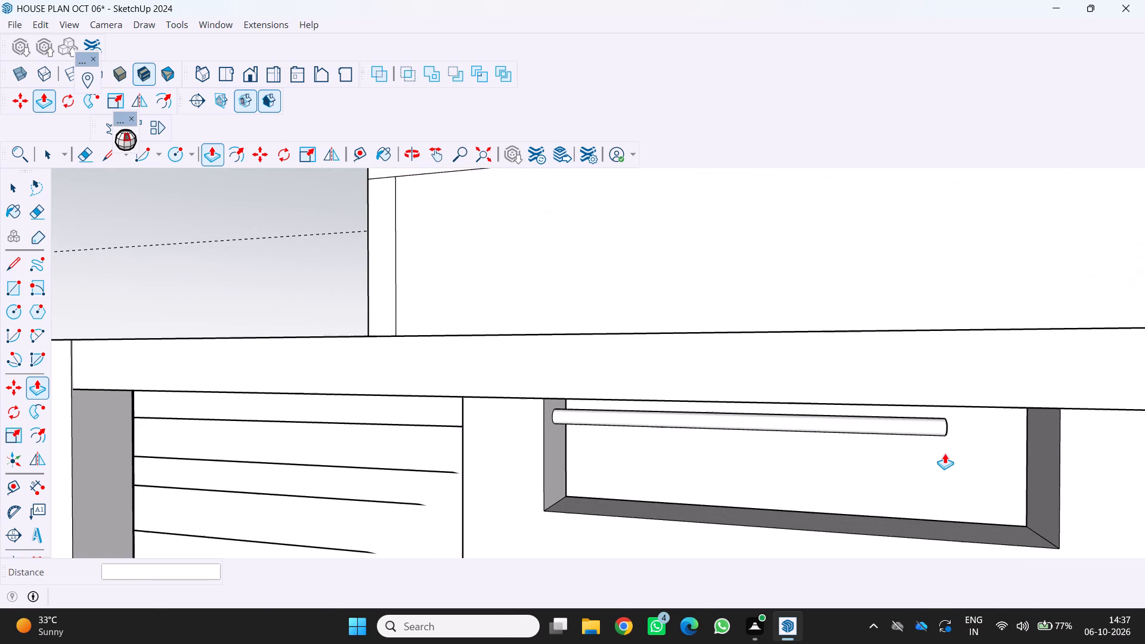
pyautogui.scroll(2, 1014, 442)
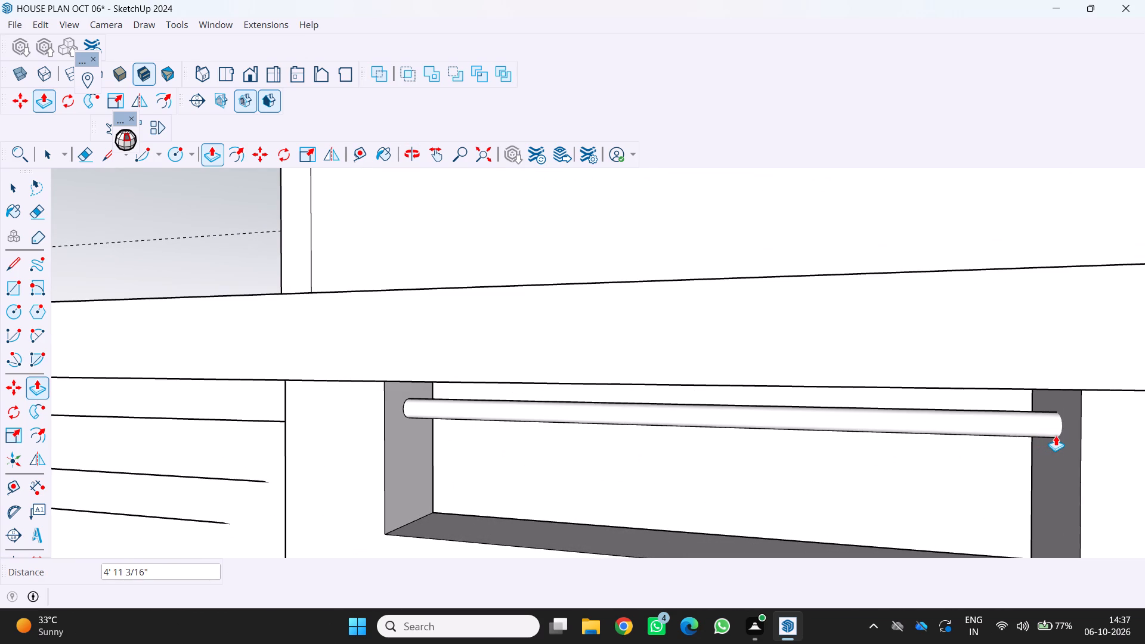
pyautogui.click(1056, 435)
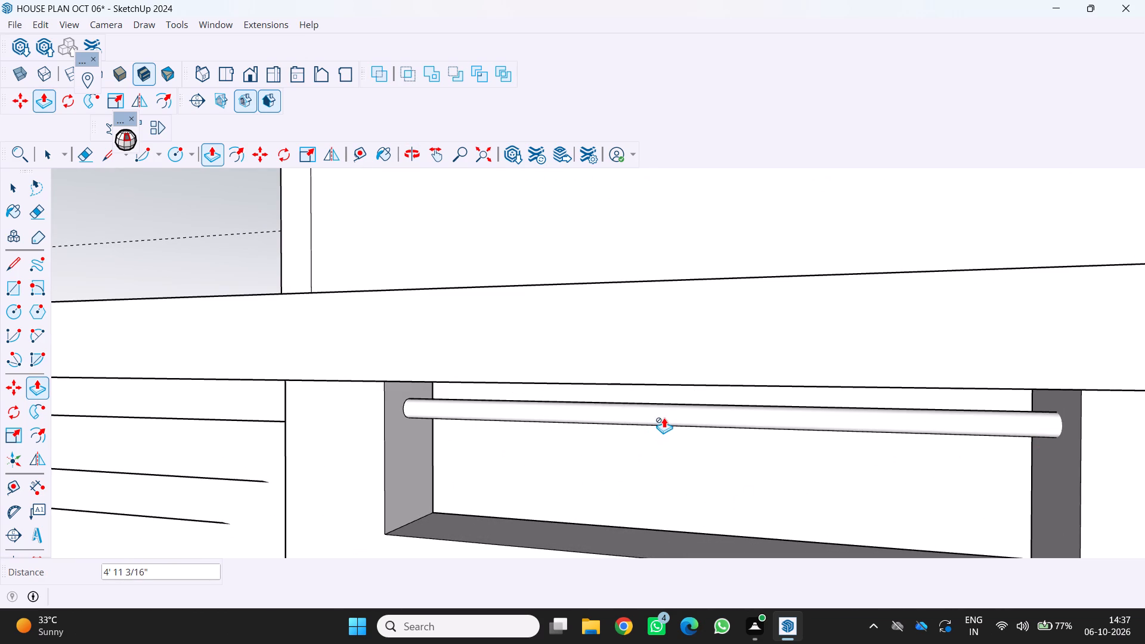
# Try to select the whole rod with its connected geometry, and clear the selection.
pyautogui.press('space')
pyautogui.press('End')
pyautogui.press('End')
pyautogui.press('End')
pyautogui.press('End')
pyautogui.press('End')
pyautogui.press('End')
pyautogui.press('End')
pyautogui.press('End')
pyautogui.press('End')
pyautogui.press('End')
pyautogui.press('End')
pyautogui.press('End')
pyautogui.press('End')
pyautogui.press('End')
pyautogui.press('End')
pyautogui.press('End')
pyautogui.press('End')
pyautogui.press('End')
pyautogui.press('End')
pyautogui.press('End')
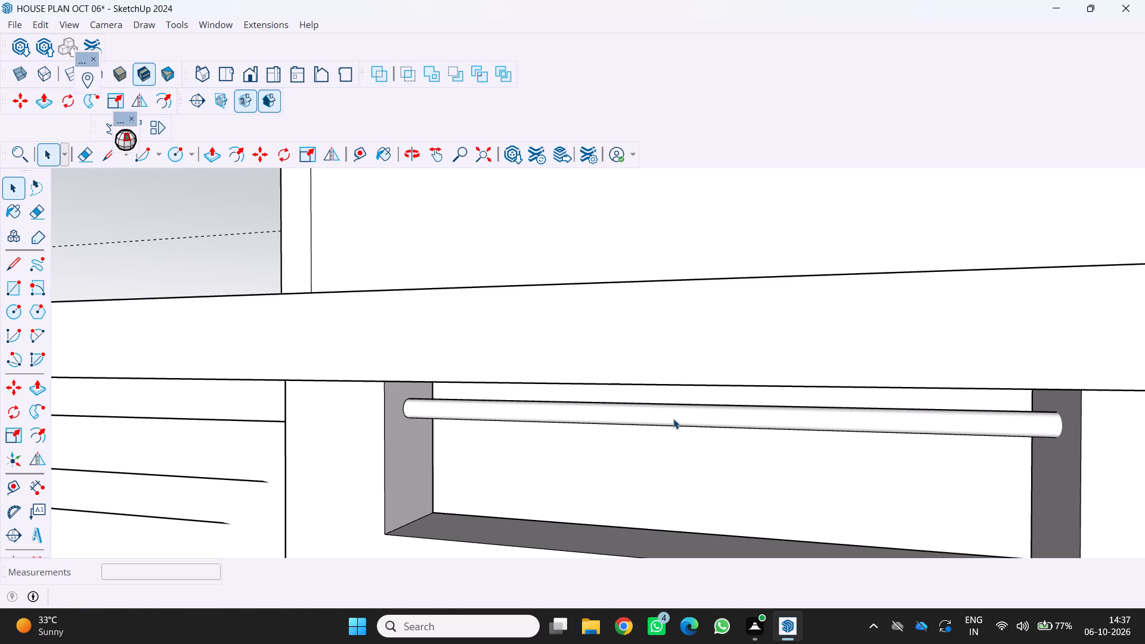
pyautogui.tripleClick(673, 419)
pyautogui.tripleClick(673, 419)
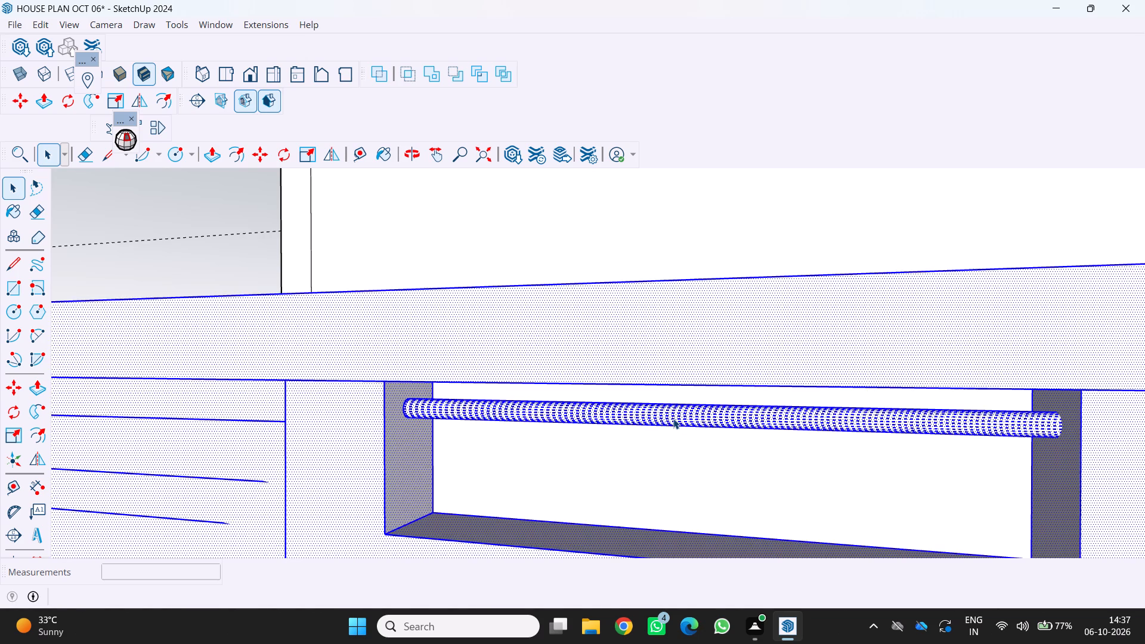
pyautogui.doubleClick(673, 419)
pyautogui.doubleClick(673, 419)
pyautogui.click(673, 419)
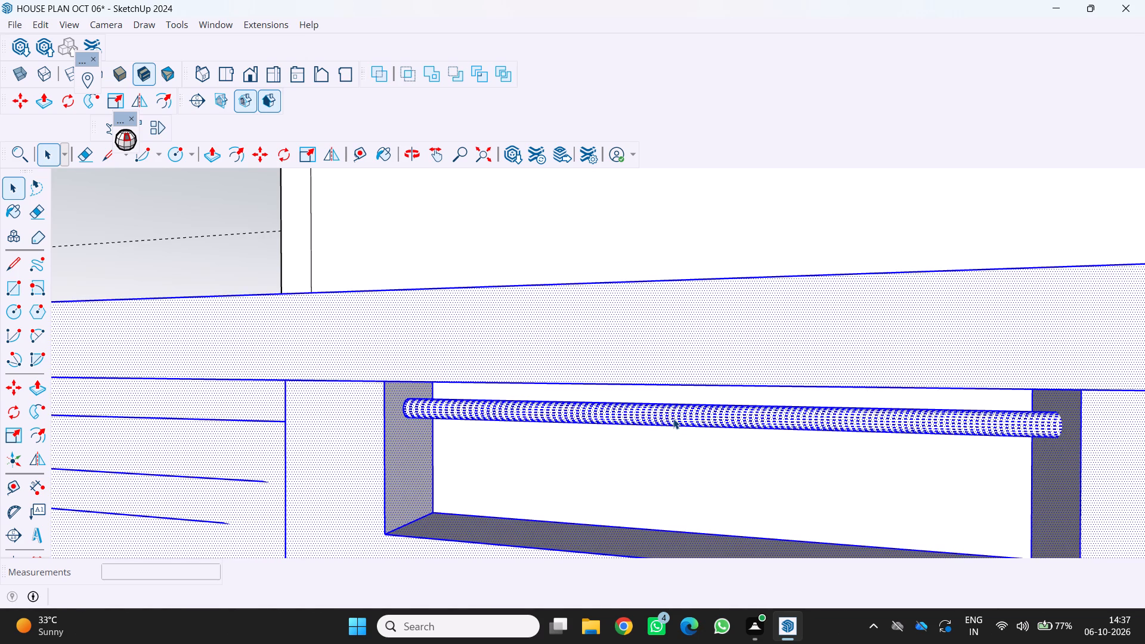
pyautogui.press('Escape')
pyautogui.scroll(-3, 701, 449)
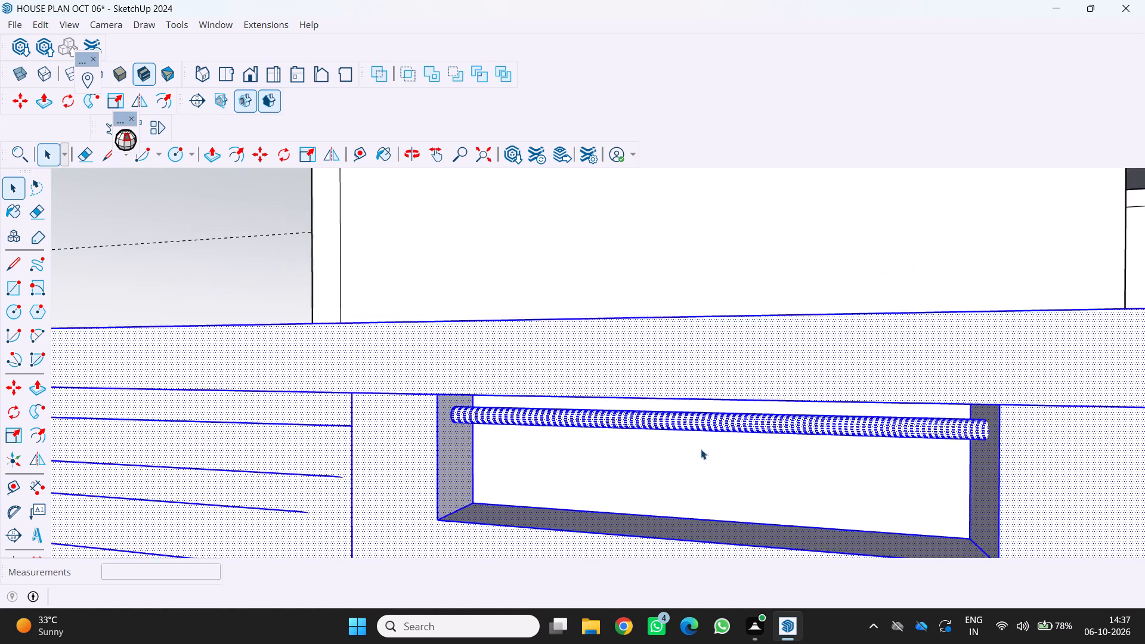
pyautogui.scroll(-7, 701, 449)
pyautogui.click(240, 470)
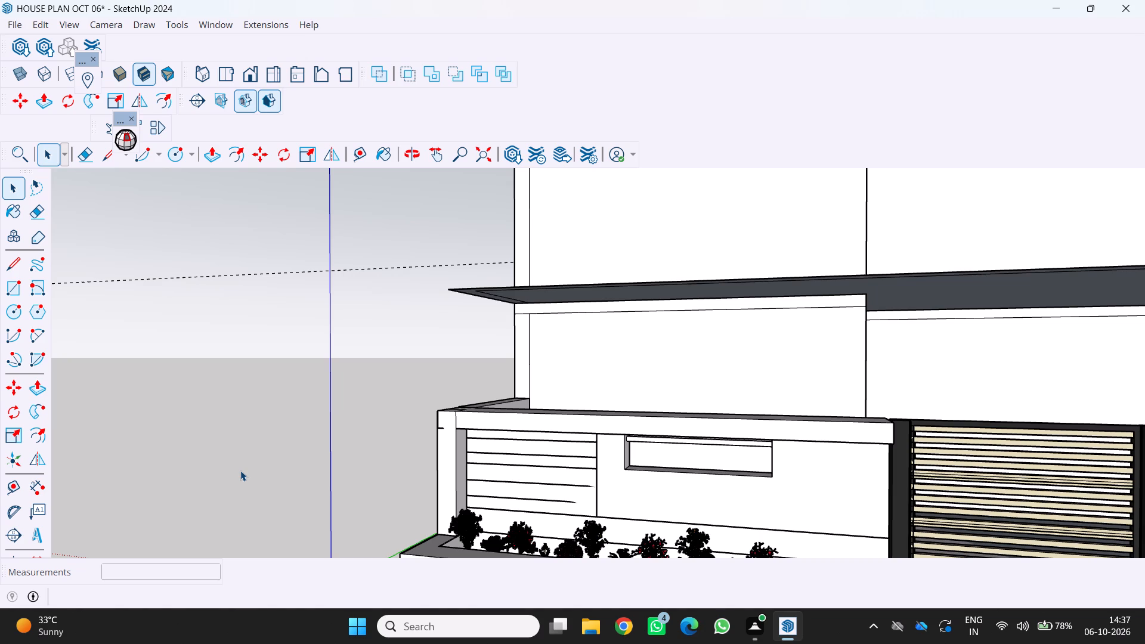
# Copy the top rod together with all its connected boundary wall geometry 1" along the wall, and clear the selection.
pyautogui.scroll(1, 644, 467)
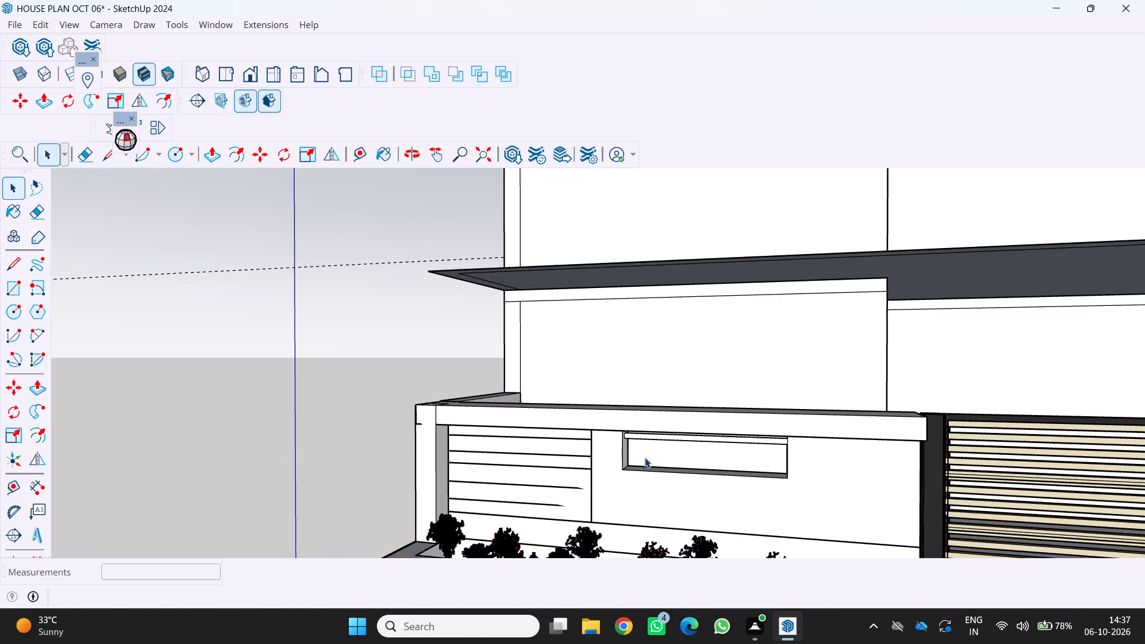
pyautogui.scroll(7, 645, 457)
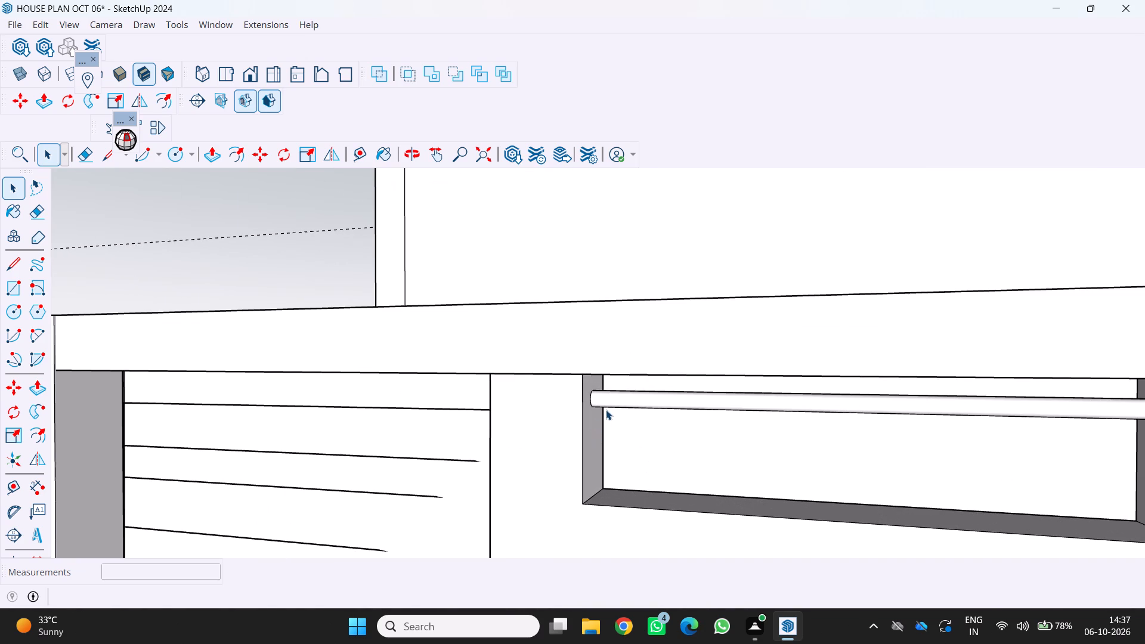
pyautogui.click(613, 404)
pyautogui.click(613, 404)
pyautogui.click(613, 404)
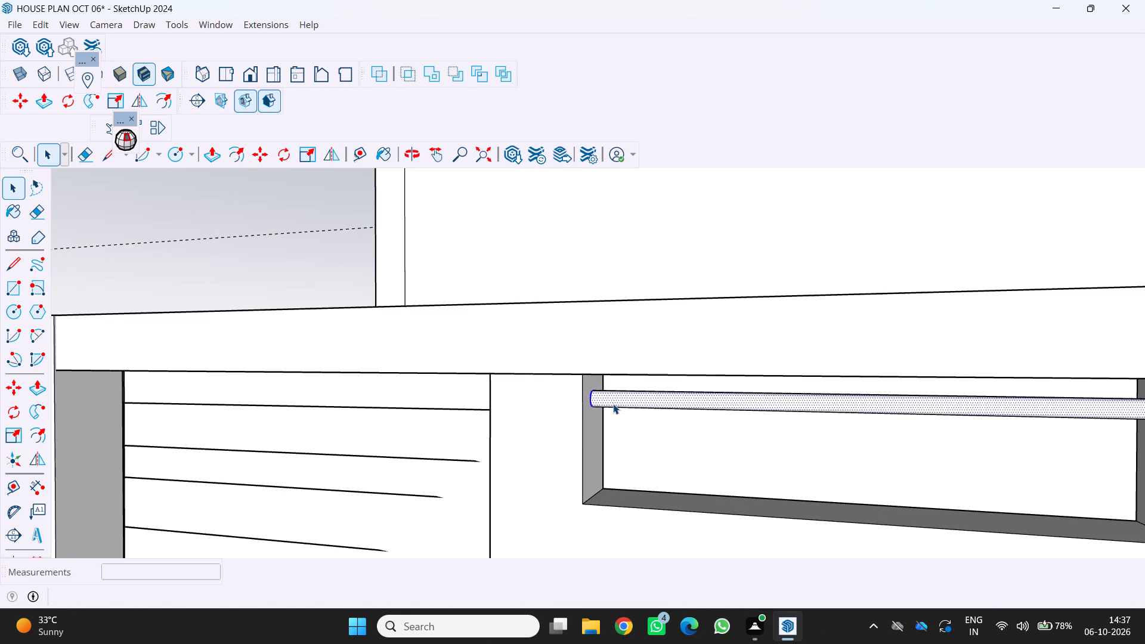
pyautogui.doubleClick(613, 404)
pyautogui.click(613, 404)
pyautogui.tripleClick(613, 404)
pyautogui.press('m')
pyautogui.press('End')
pyautogui.press('End')
pyautogui.press('End')
pyautogui.press('End')
pyautogui.press('End')
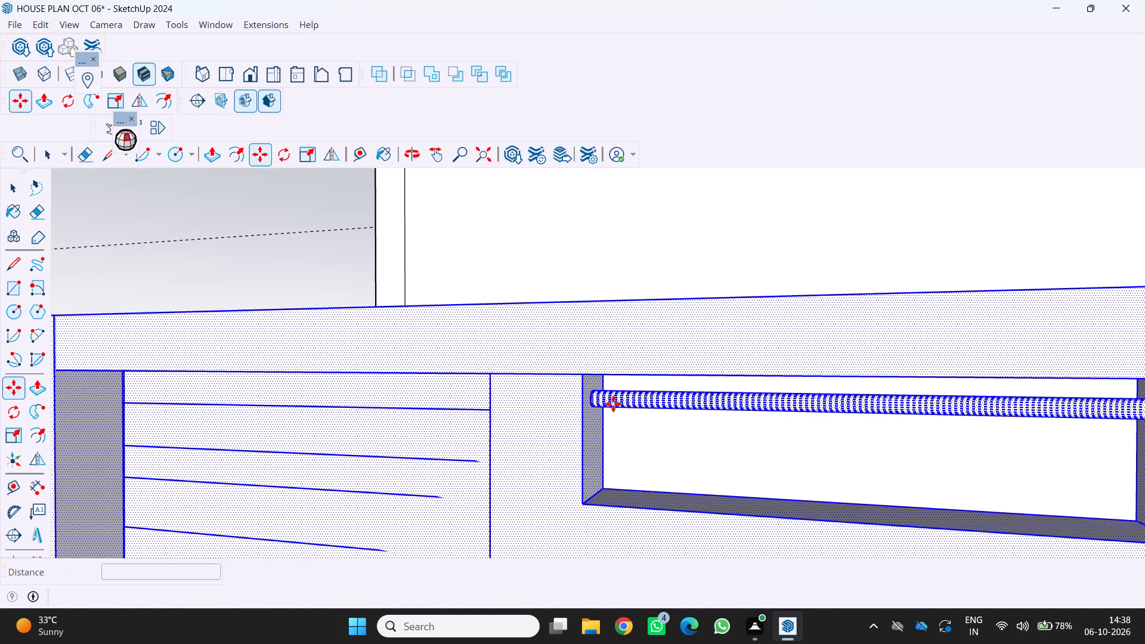
pyautogui.click(590, 400)
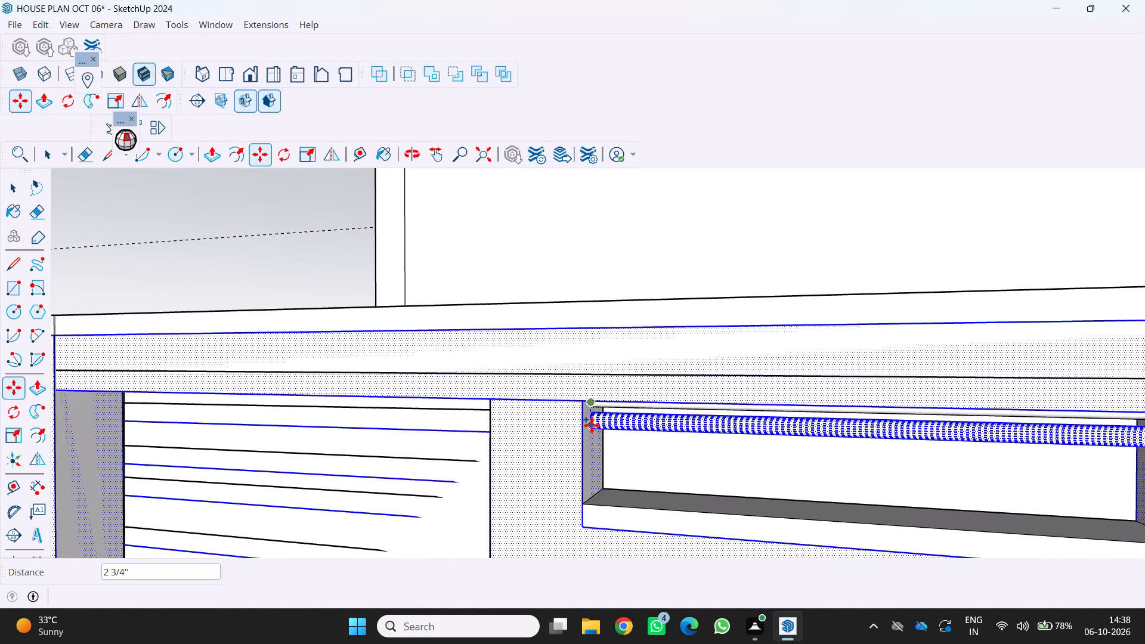
pyautogui.click(602, 402)
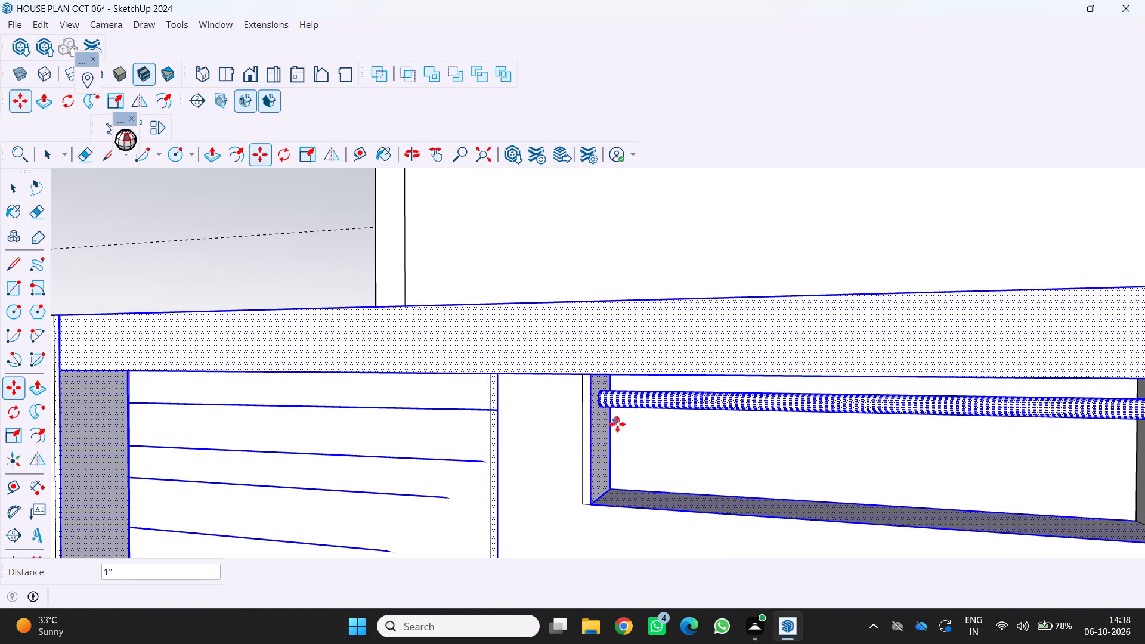
pyautogui.press('m')
pyautogui.press('End')
pyautogui.press('m')
pyautogui.press('End')
pyautogui.press('m')
pyautogui.press('End')
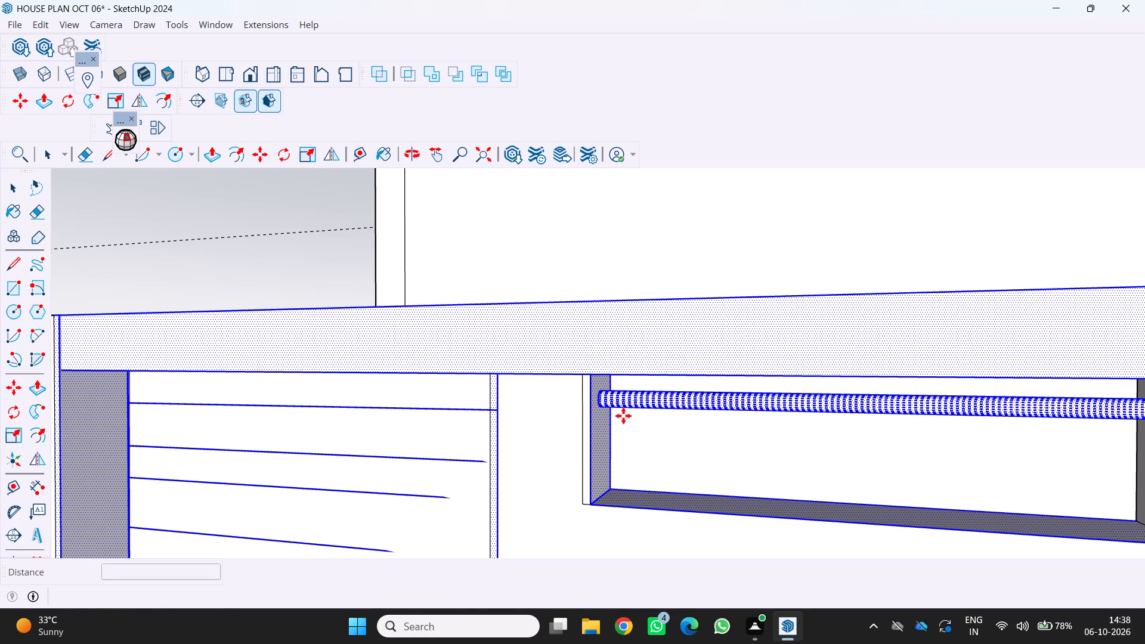
pyautogui.press('m')
pyautogui.press('End')
pyautogui.press('m')
pyautogui.press('End')
pyautogui.press('m')
pyautogui.press('End')
pyautogui.press('End')
pyautogui.press('End')
pyautogui.press('End')
pyautogui.press('End')
pyautogui.press('End')
pyautogui.press('End')
pyautogui.press('End')
pyautogui.press('End')
pyautogui.press('End')
pyautogui.press('End')
pyautogui.press('End')
pyautogui.press('End')
pyautogui.press('End')
pyautogui.press('End')
pyautogui.press('End')
pyautogui.press('End')
pyautogui.press('End')
pyautogui.press('End')
pyautogui.press('End')
pyautogui.tripleClick(635, 438)
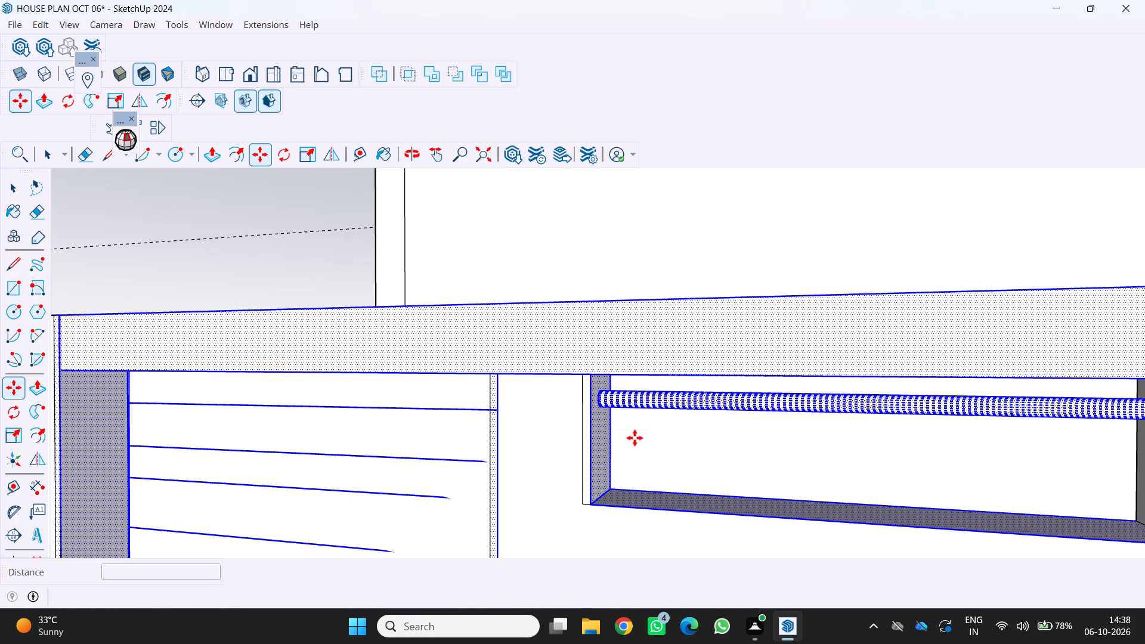
pyautogui.press('Escape')
pyautogui.press('Escape')
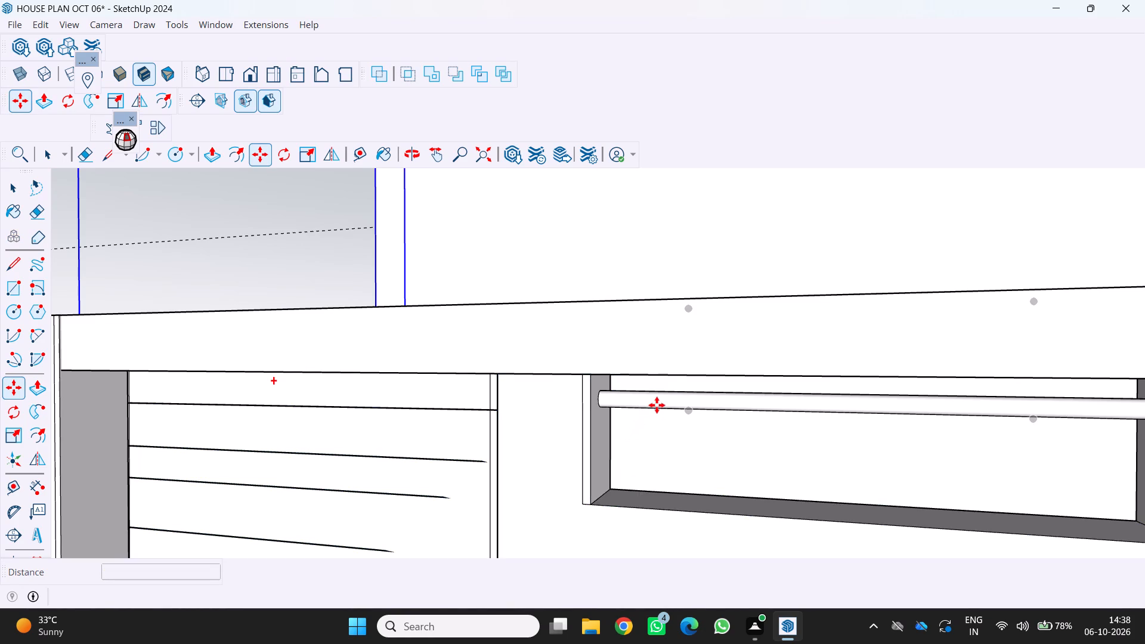
# Copy only the rod about 11 5/16" down and toward the opening's side face nearest the lined panel, forming a second rod.
pyautogui.doubleClick(657, 405)
pyautogui.doubleClick(657, 405)
pyautogui.press('space')
pyautogui.press('End')
pyautogui.press('space')
pyautogui.press('End')
pyautogui.press('End')
pyautogui.press('End')
pyautogui.press('End')
pyautogui.press('End')
pyautogui.press('End')
pyautogui.press('End')
pyautogui.press('End')
pyautogui.press('End')
pyautogui.press('End')
pyautogui.press('End')
pyautogui.press('End')
pyautogui.press('End')
pyautogui.press('End')
pyautogui.press('End')
pyautogui.press('End')
pyautogui.press('End')
pyautogui.press('End')
pyautogui.press('End')
pyautogui.press('End')
pyautogui.doubleClick(676, 407)
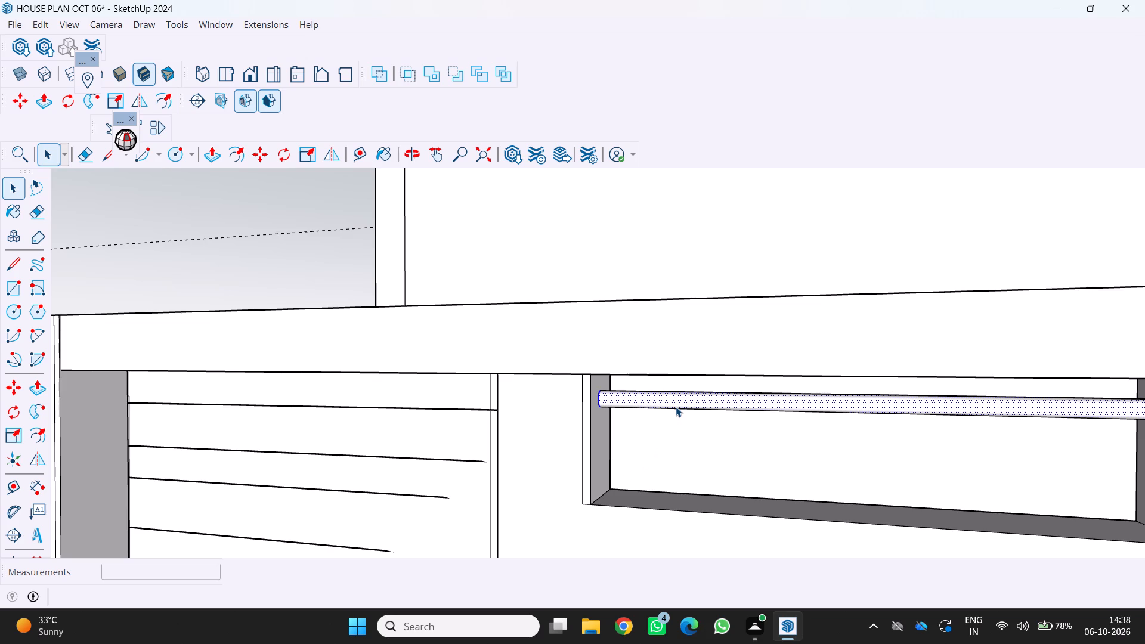
pyautogui.press('m')
pyautogui.press('End')
pyautogui.press('End')
pyautogui.press('End')
pyautogui.click(676, 407)
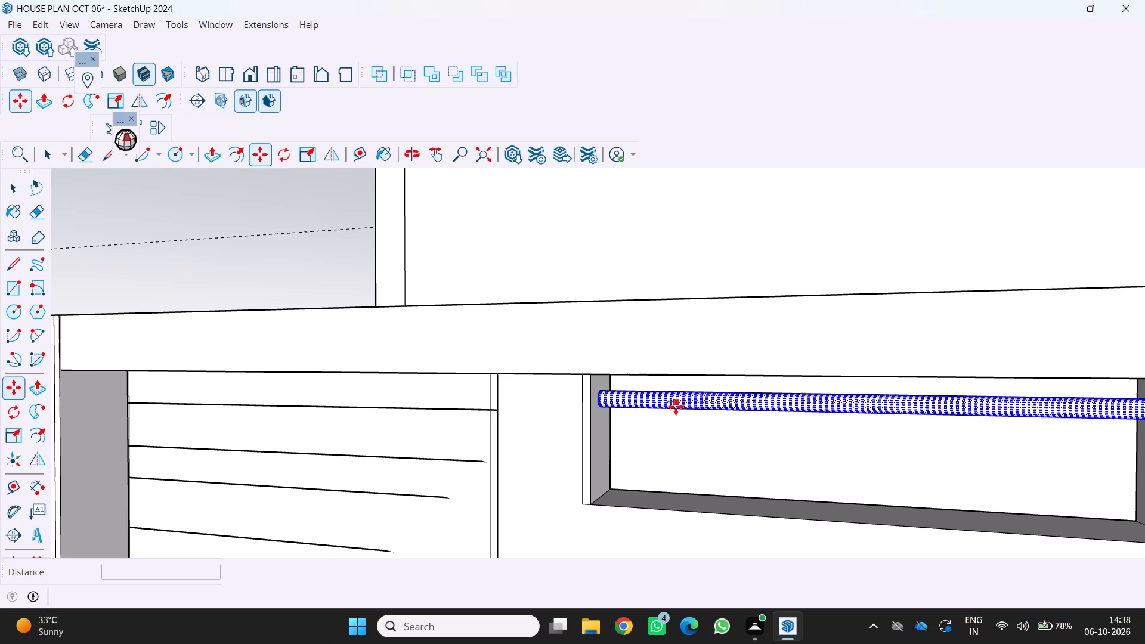
pyautogui.scroll(2, 648, 441)
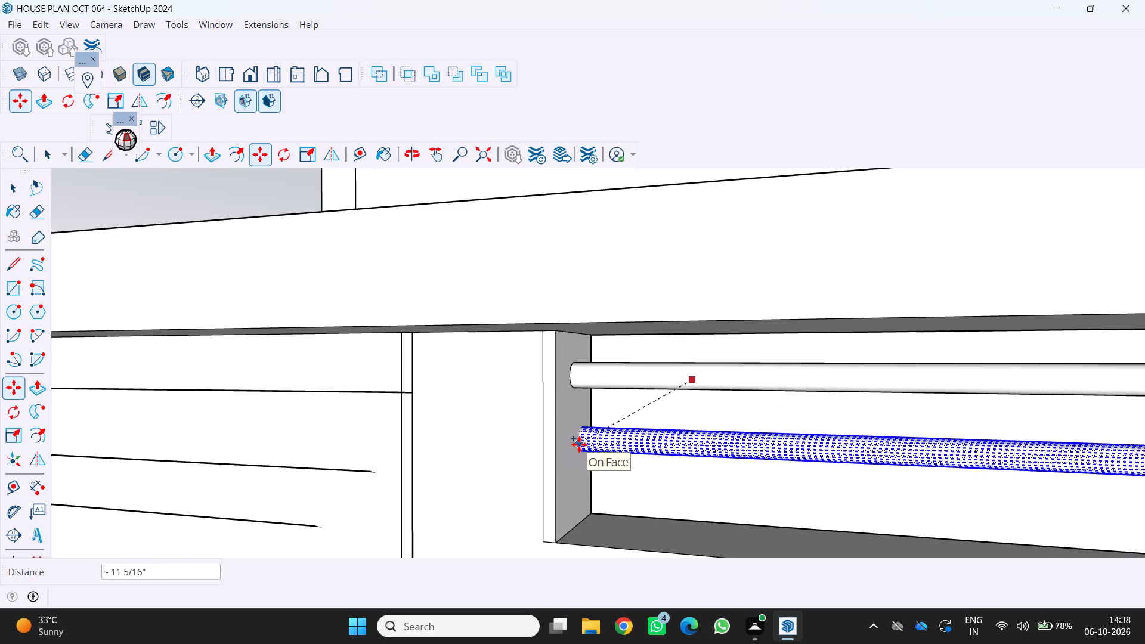
pyautogui.click(579, 444)
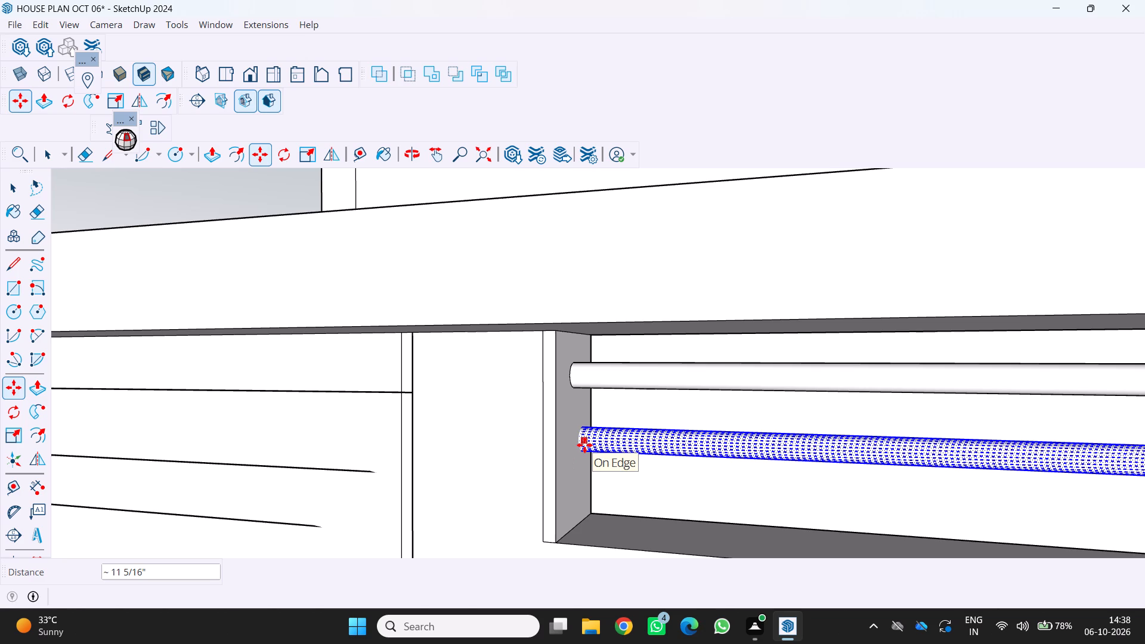
# Copy the second rod about 4 3/16" straight down to form a third rod near the opening's bottom.
pyautogui.click(585, 440)
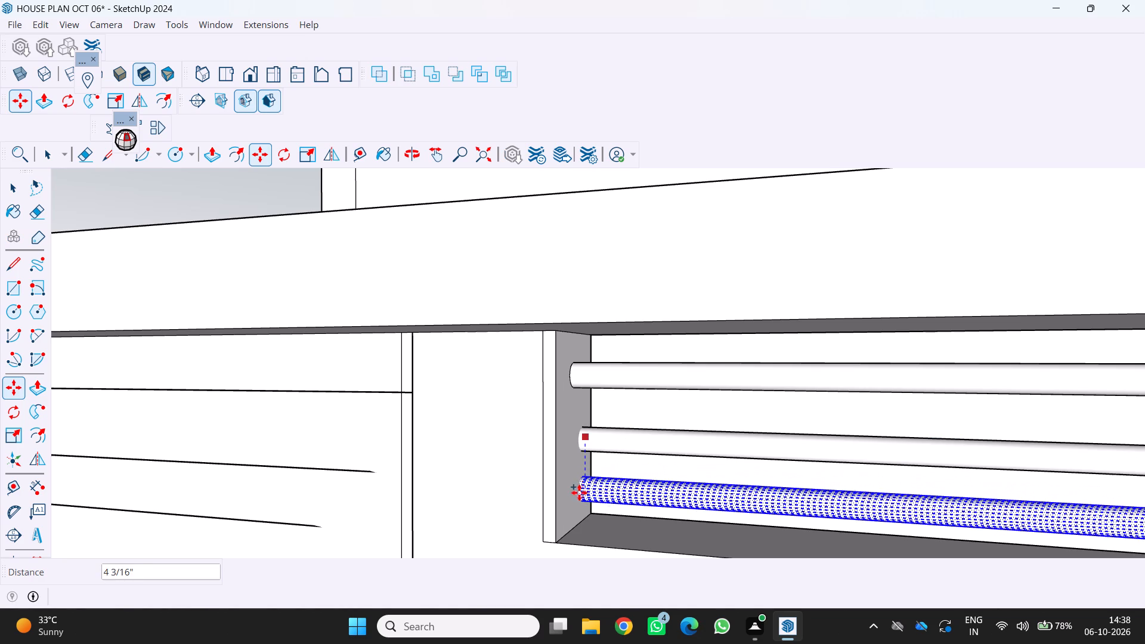
pyautogui.click(585, 487)
pyautogui.scroll(-6, 549, 500)
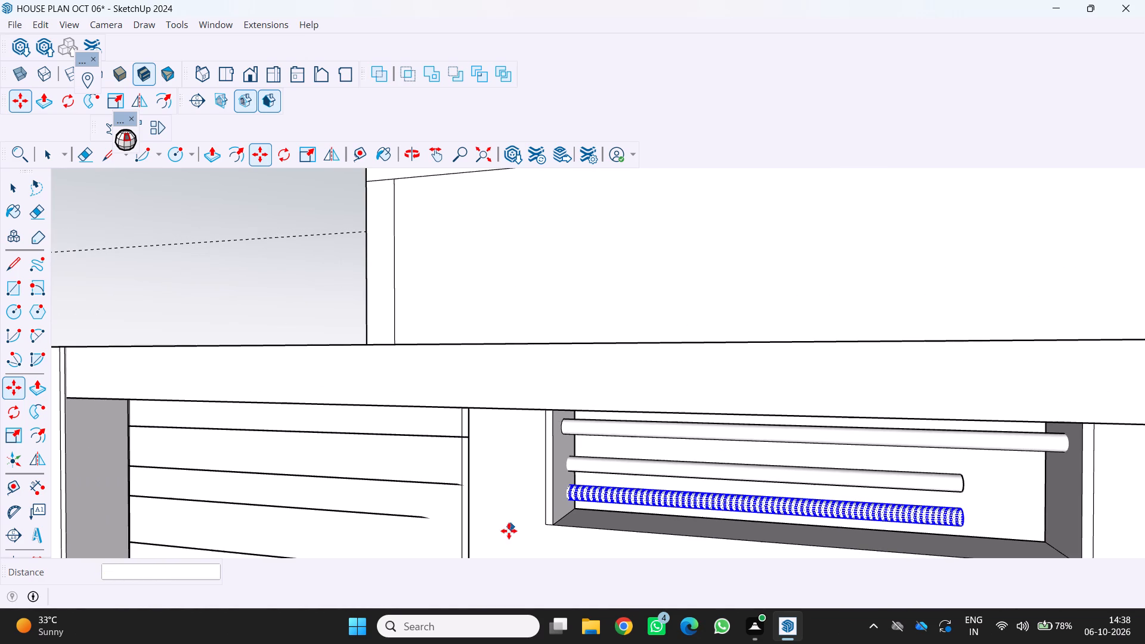
pyautogui.press('space')
pyautogui.press('End')
pyautogui.press('End')
pyautogui.press('End')
pyautogui.press('End')
pyautogui.press('End')
pyautogui.press('End')
pyautogui.press('End')
pyautogui.press('End')
pyautogui.press('End')
pyautogui.press('End')
pyautogui.press('End')
pyautogui.press('End')
pyautogui.press('End')
pyautogui.press('End')
pyautogui.press('End')
pyautogui.press('End')
pyautogui.press('End')
pyautogui.press('End')
pyautogui.press('End')
pyautogui.press('End')
pyautogui.click(502, 514)
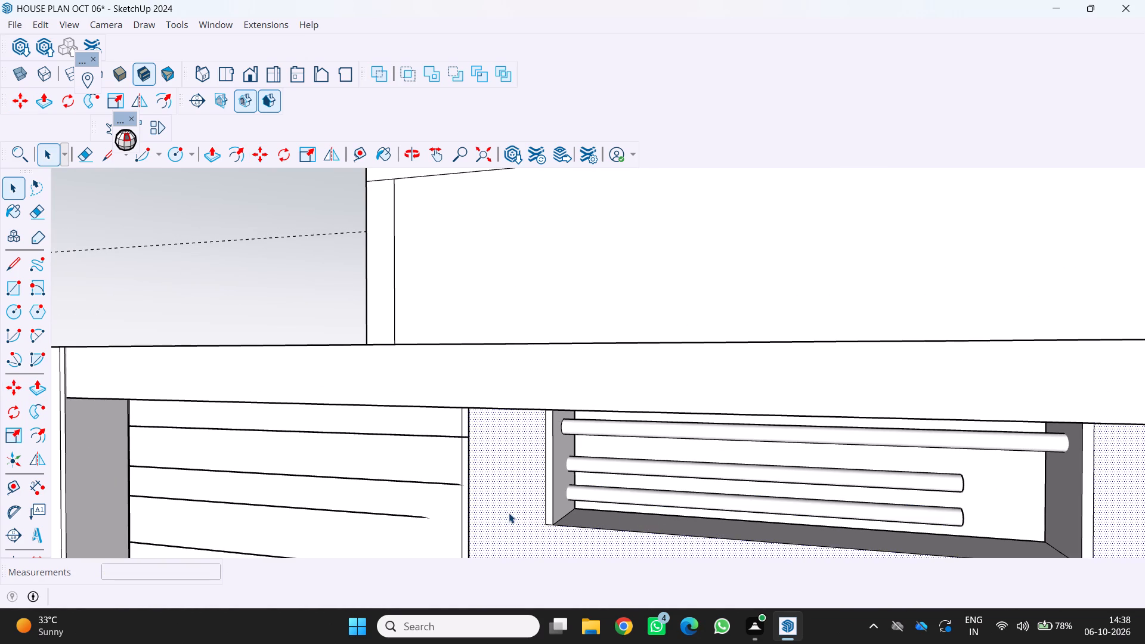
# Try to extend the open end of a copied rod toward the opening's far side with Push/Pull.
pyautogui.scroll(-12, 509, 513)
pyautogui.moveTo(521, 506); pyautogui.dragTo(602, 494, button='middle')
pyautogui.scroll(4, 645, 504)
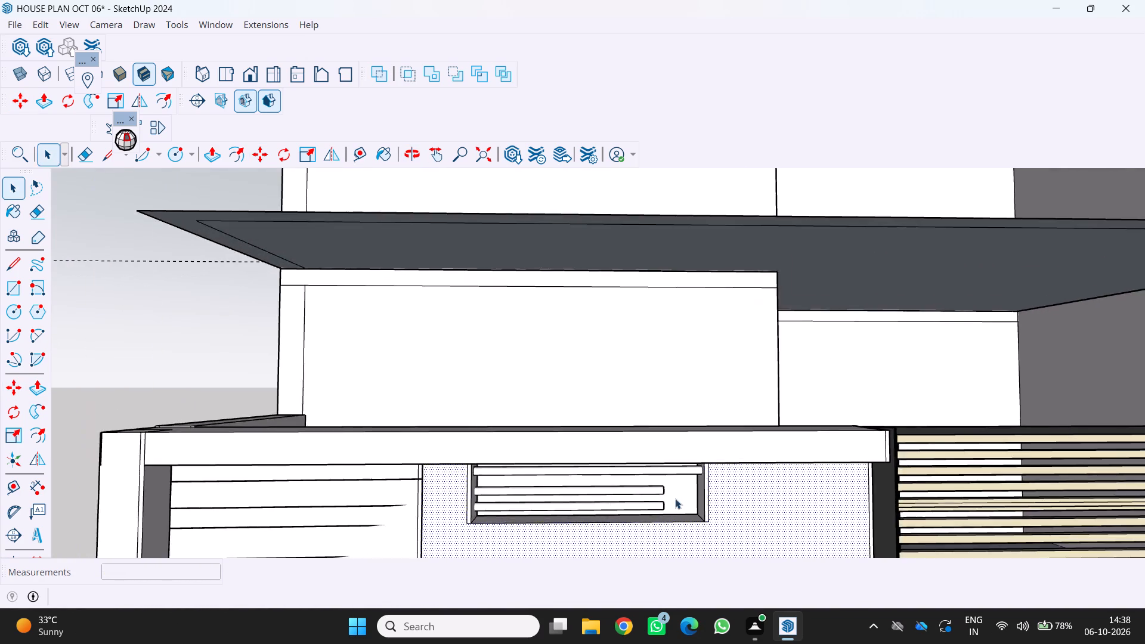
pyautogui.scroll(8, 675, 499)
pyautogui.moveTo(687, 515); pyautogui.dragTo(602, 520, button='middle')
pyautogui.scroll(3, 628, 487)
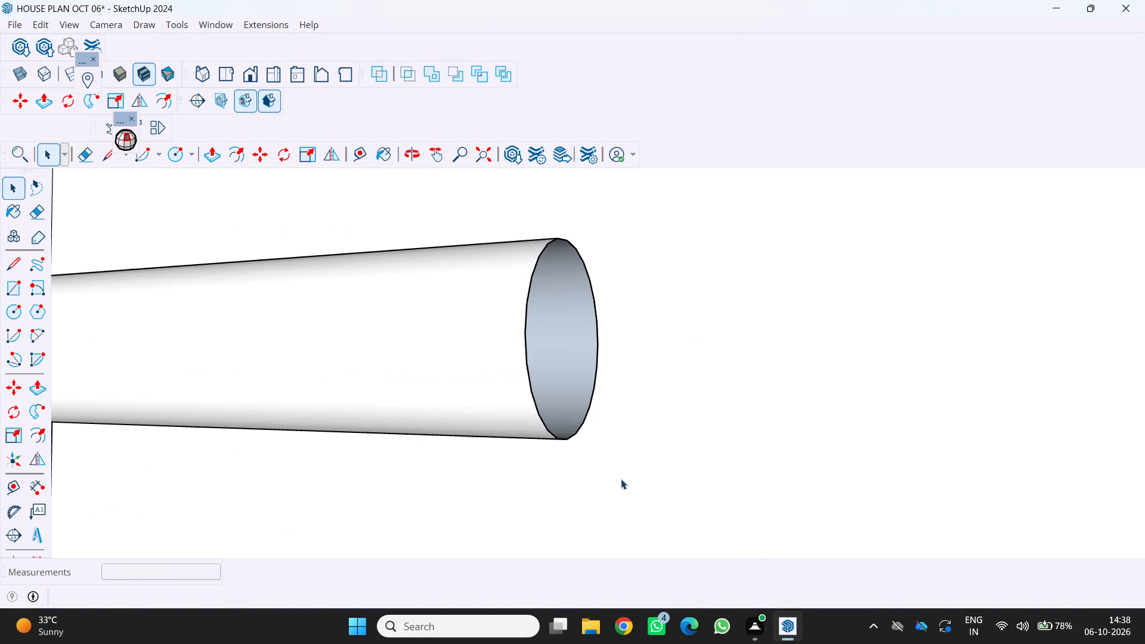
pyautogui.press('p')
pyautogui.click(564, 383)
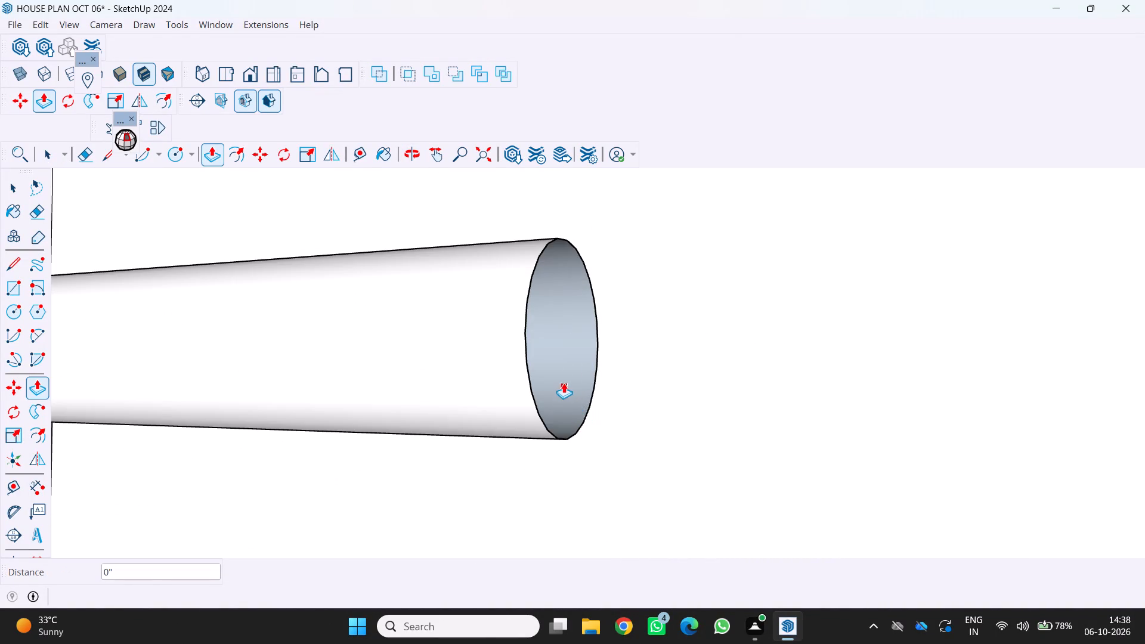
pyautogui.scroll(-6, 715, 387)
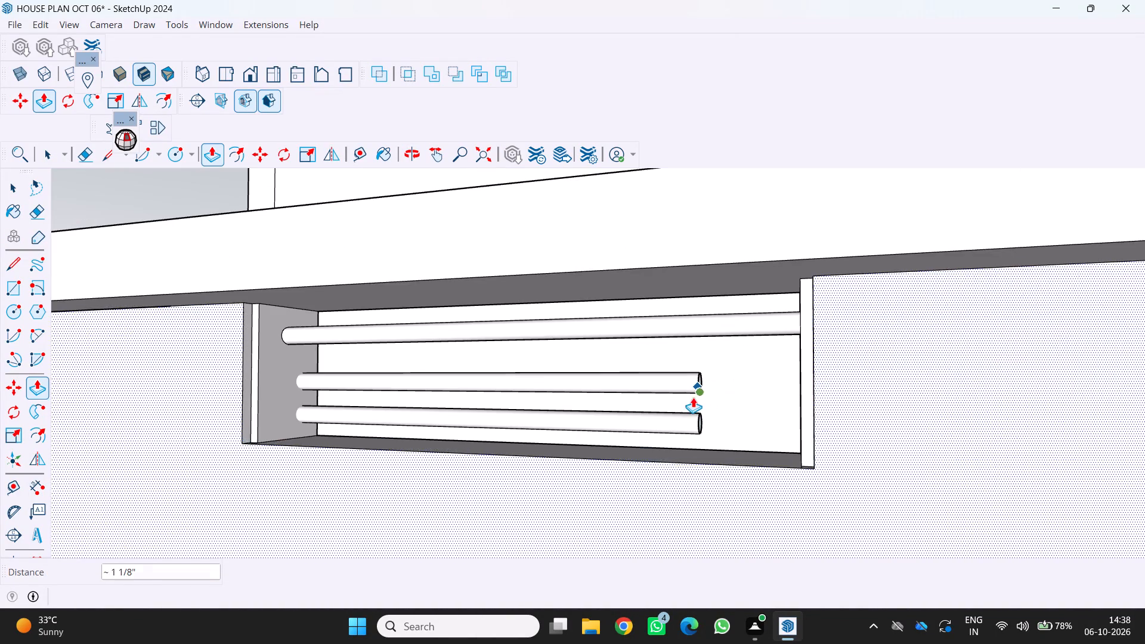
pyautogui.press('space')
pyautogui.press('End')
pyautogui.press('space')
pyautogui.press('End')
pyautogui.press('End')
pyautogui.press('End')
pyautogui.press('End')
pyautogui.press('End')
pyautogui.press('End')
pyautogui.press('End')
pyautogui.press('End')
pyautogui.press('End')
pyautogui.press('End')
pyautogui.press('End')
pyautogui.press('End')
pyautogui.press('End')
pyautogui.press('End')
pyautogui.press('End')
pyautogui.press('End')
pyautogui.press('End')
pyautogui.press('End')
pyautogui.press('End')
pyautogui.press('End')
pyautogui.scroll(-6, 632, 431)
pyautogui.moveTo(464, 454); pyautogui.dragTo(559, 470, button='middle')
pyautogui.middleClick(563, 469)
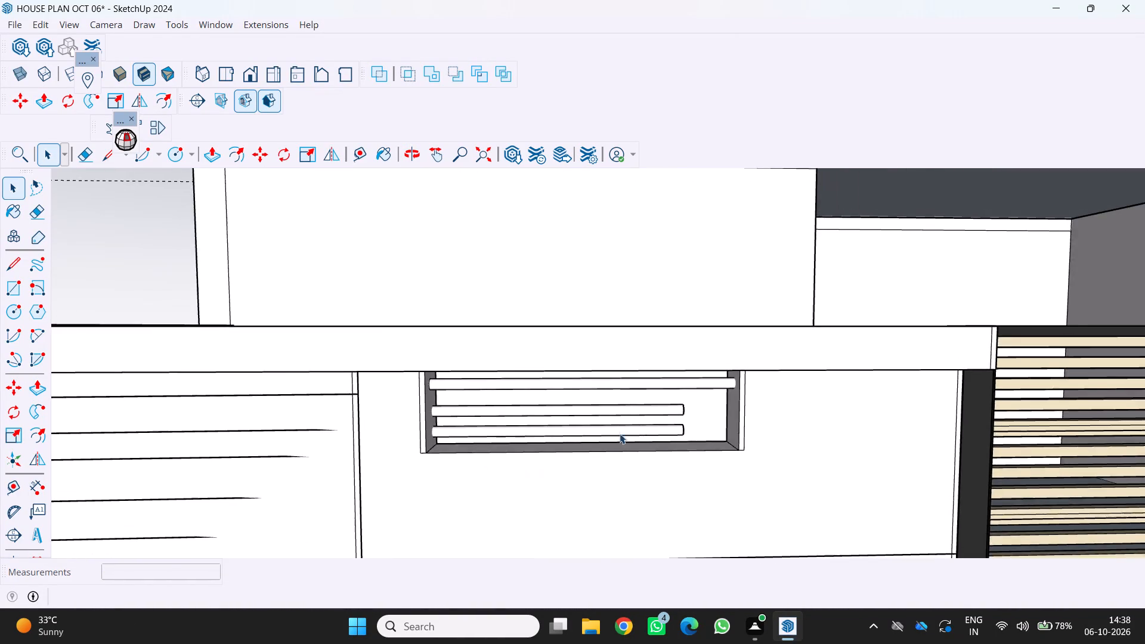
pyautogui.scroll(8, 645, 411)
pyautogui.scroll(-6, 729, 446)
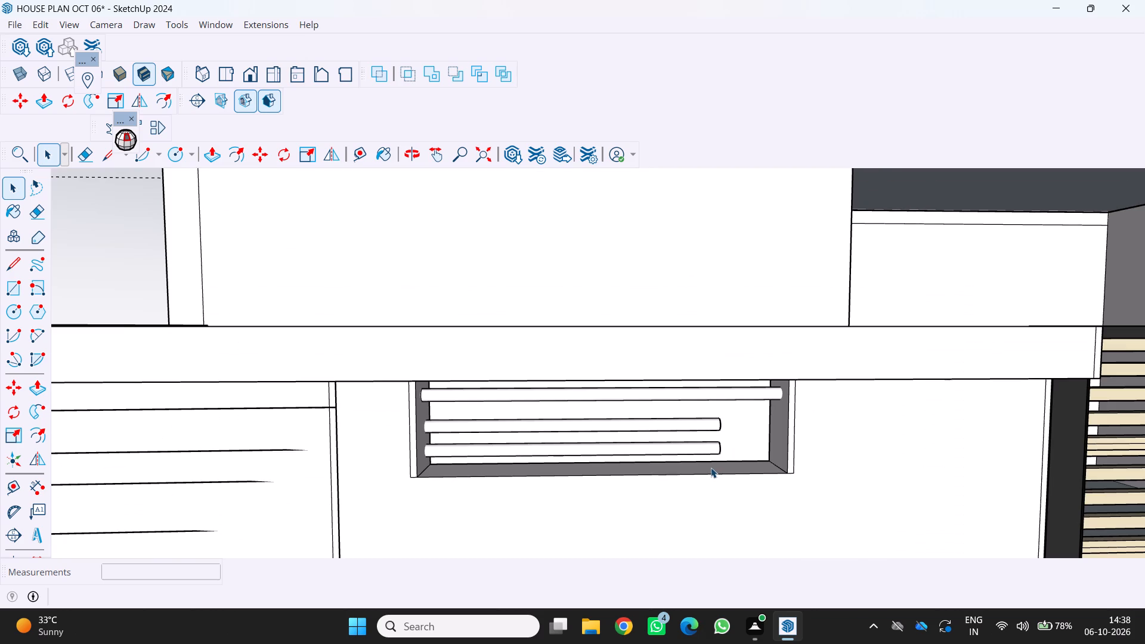
# Undo the copies of the two lower rods, keeping only the top rod in the wall opening.
pyautogui.press('Escape')
pyautogui.press('Escape')
pyautogui.hotkey('ctrl', 'z')
pyautogui.hotkey('ctrl', 'End')
pyautogui.hotkey('ctrl', 'z')
pyautogui.press('End')
pyautogui.press('End')
pyautogui.press('End')
pyautogui.press('End')
pyautogui.press('End')
pyautogui.press('End')
pyautogui.press('End')
pyautogui.press('End')
pyautogui.press('End')
pyautogui.press('End')
pyautogui.press('End')
pyautogui.press('End')
pyautogui.press('End')
pyautogui.press('End')
pyautogui.press('End')
pyautogui.press('End')
pyautogui.press('End')
pyautogui.press('End')
pyautogui.press('End')
pyautogui.press('End')
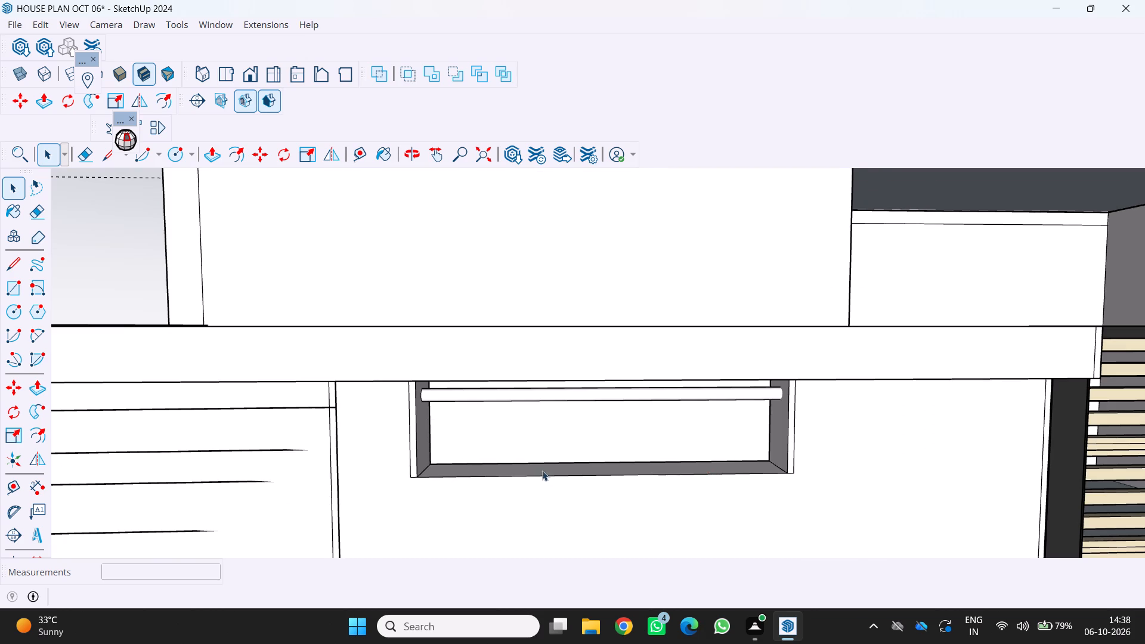
# Draw two circles of 1" radius below the top rod, one above the other, on the opening's side face nearest the lined panel.
pyautogui.scroll(1, 531, 461)
pyautogui.scroll(1, 385, 444)
pyautogui.scroll(-4, 385, 444)
pyautogui.moveTo(393, 446); pyautogui.dragTo(244, 497, button='middle')
pyautogui.middleClick(244, 497)
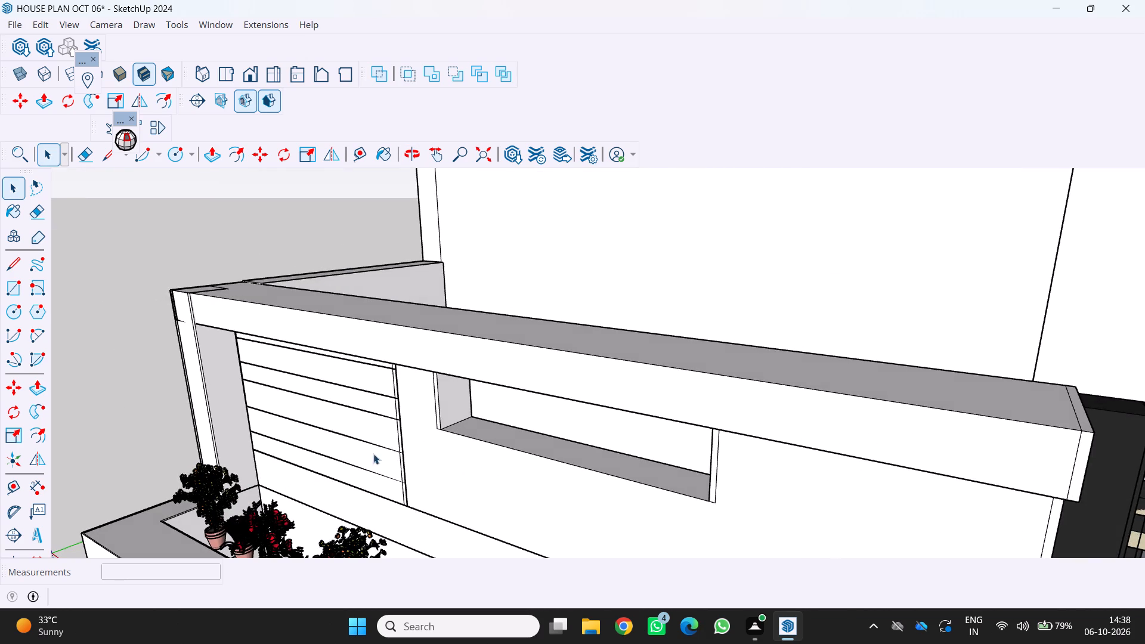
pyautogui.scroll(1, 400, 432)
pyautogui.moveTo(414, 426); pyautogui.dragTo(465, 391, button='middle')
pyautogui.scroll(4, 462, 394)
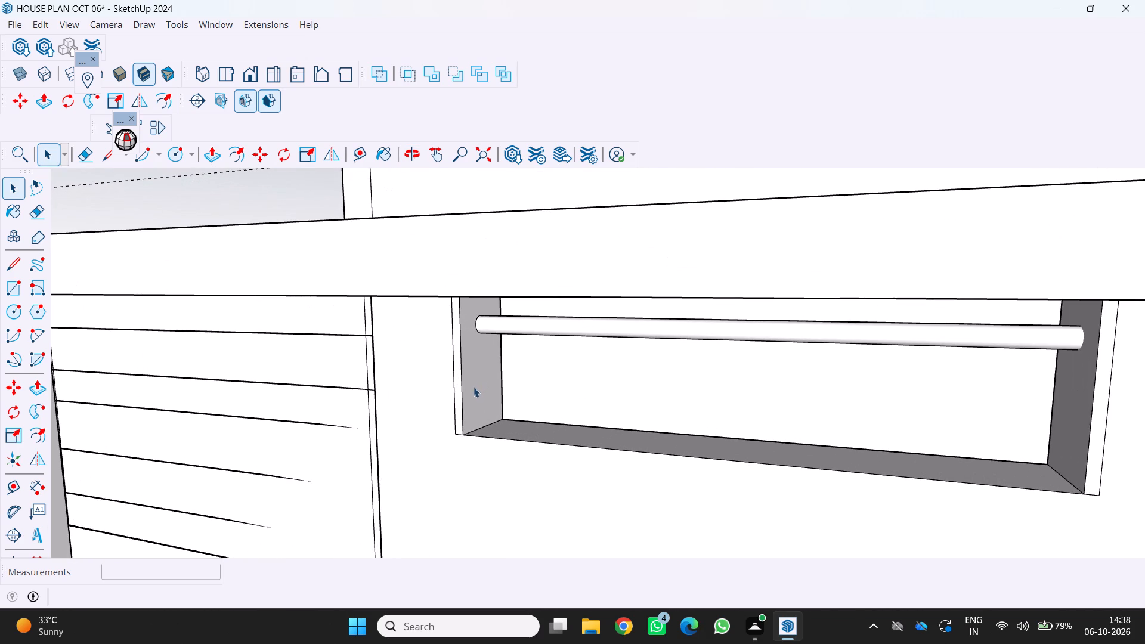
pyautogui.press('c')
pyautogui.press('End')
pyautogui.press('End')
pyautogui.press('End')
pyautogui.press('End')
pyautogui.press('End')
pyautogui.press('End')
pyautogui.press('End')
pyautogui.press('End')
pyautogui.press('End')
pyautogui.press('End')
pyautogui.press('End')
pyautogui.press('End')
pyautogui.press('End')
pyautogui.press('End')
pyautogui.press('End')
pyautogui.press('End')
pyautogui.press('End')
pyautogui.press('End')
pyautogui.press('End')
pyautogui.press('End')
pyautogui.scroll(2, 477, 386)
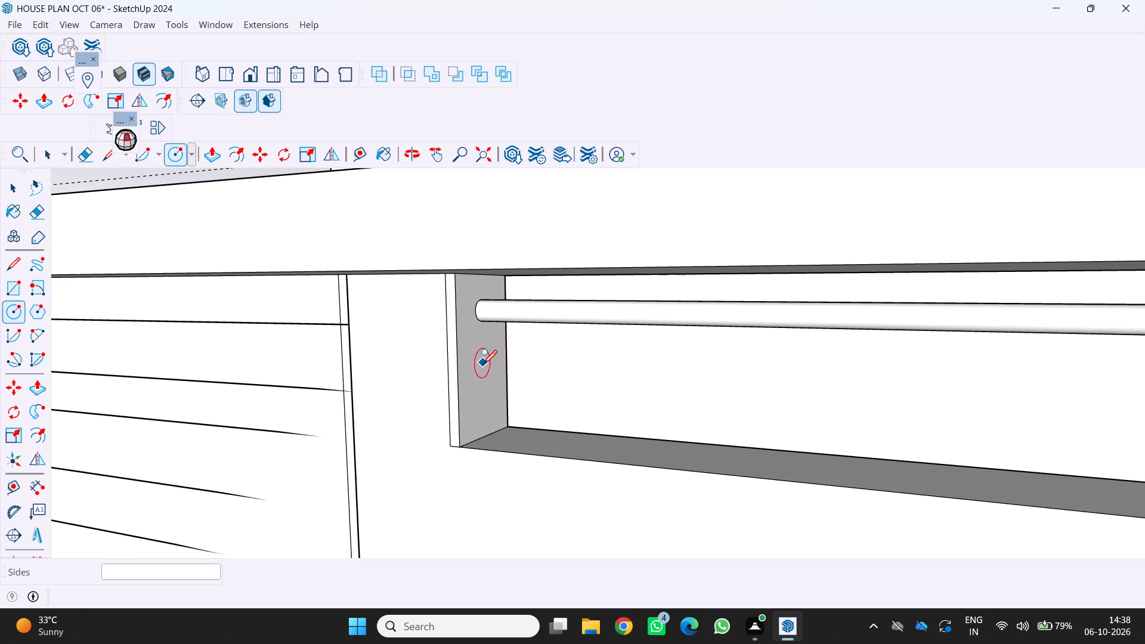
pyautogui.click(482, 366)
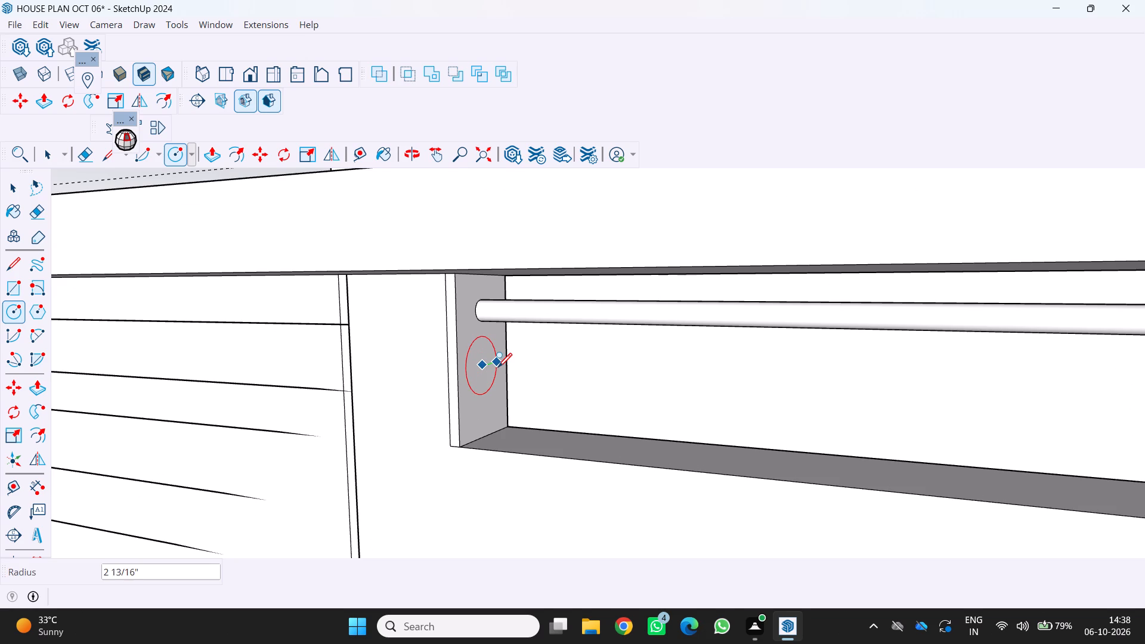
pyautogui.press('c')
pyautogui.press('End')
pyautogui.press('End')
pyautogui.press('End')
pyautogui.press('End')
pyautogui.press('End')
pyautogui.press('End')
pyautogui.press('End')
pyautogui.press('End')
pyautogui.press('End')
pyautogui.press('End')
pyautogui.press('End')
pyautogui.press('End')
pyautogui.press('End')
pyautogui.press('End')
pyautogui.press('End')
pyautogui.press('End')
pyautogui.press('End')
pyautogui.press('End')
pyautogui.press('End')
pyautogui.press('End')
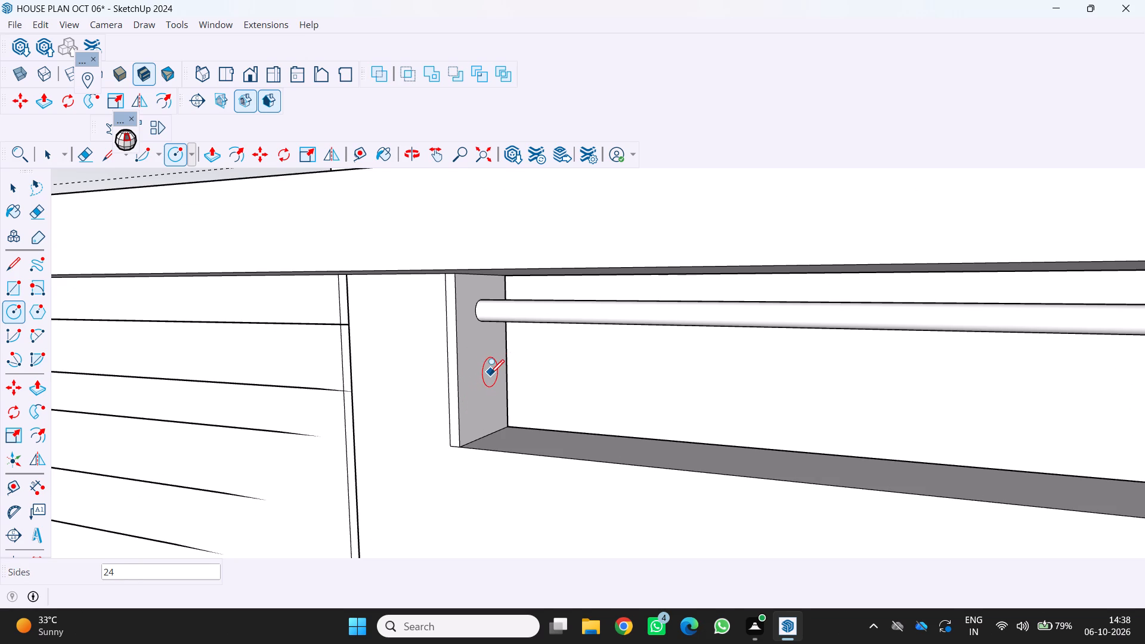
pyautogui.click(487, 371)
pyautogui.press('1')
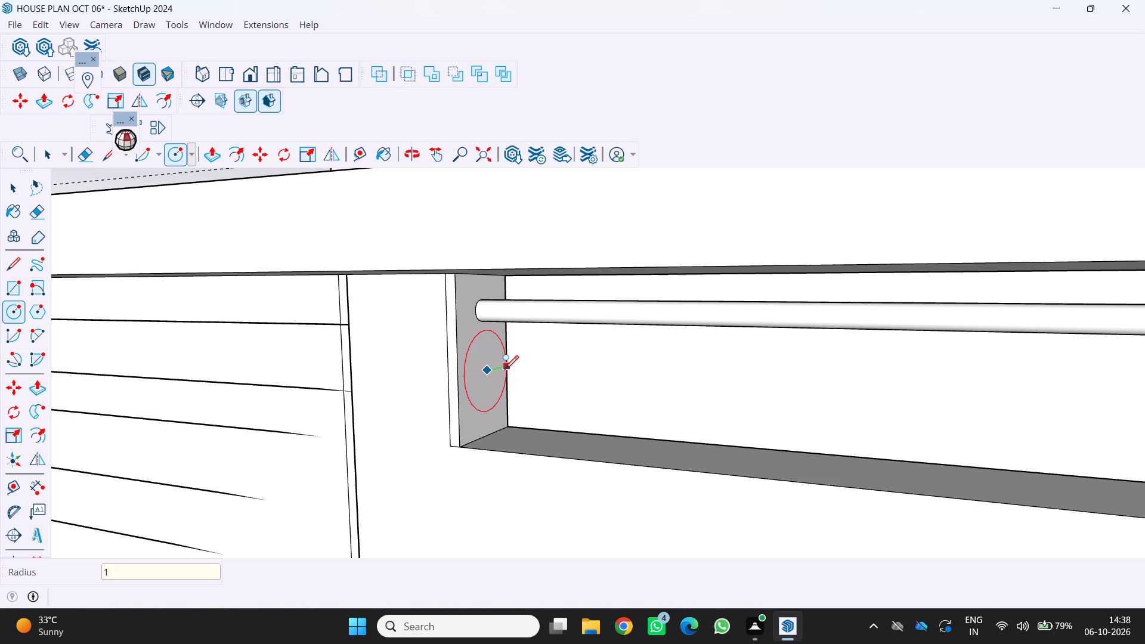
pyautogui.press('Return')
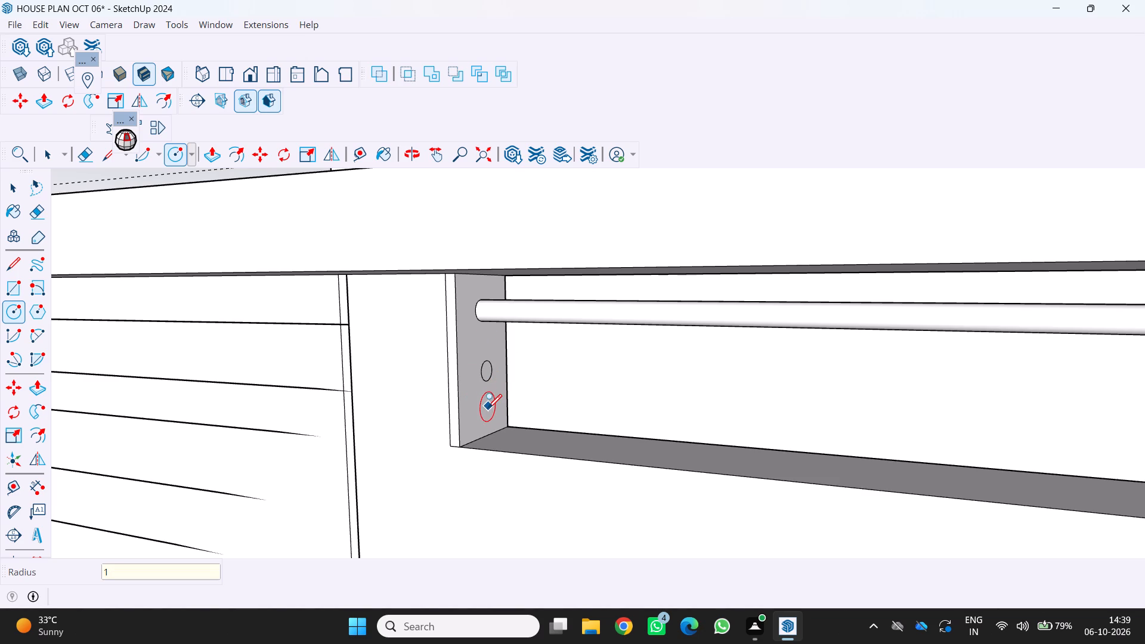
pyautogui.click(487, 412)
pyautogui.press('1')
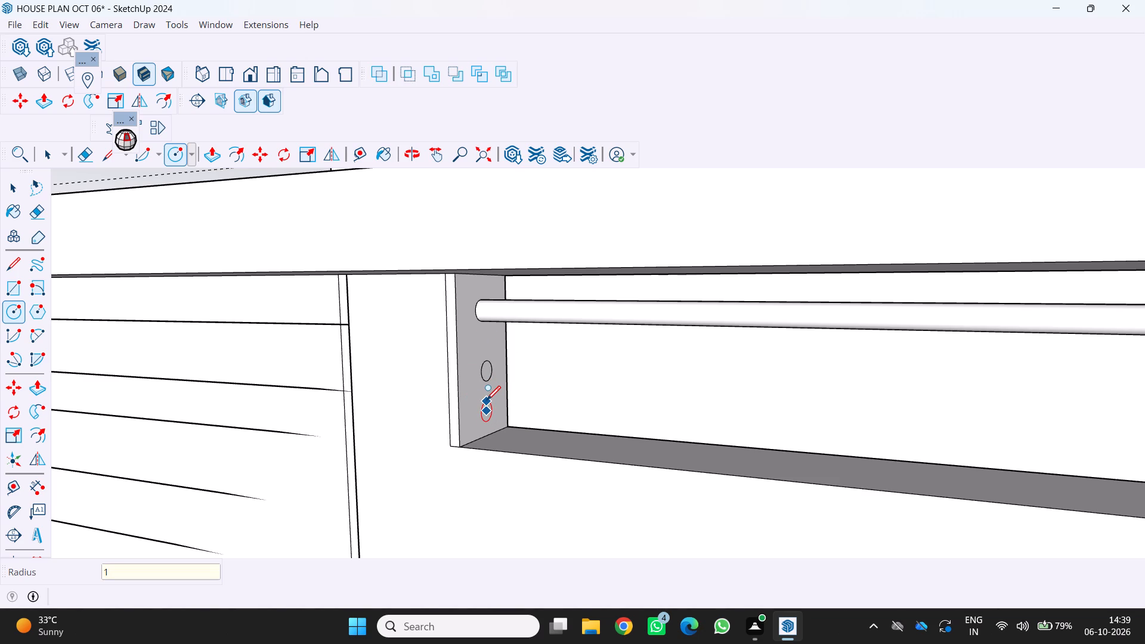
pyautogui.press('Return')
# Push/Pull the lower circle about 4' 10 9/16" across to the opening's far side, forming the bottom rod.
pyautogui.press('p')
pyautogui.scroll(6, 485, 406)
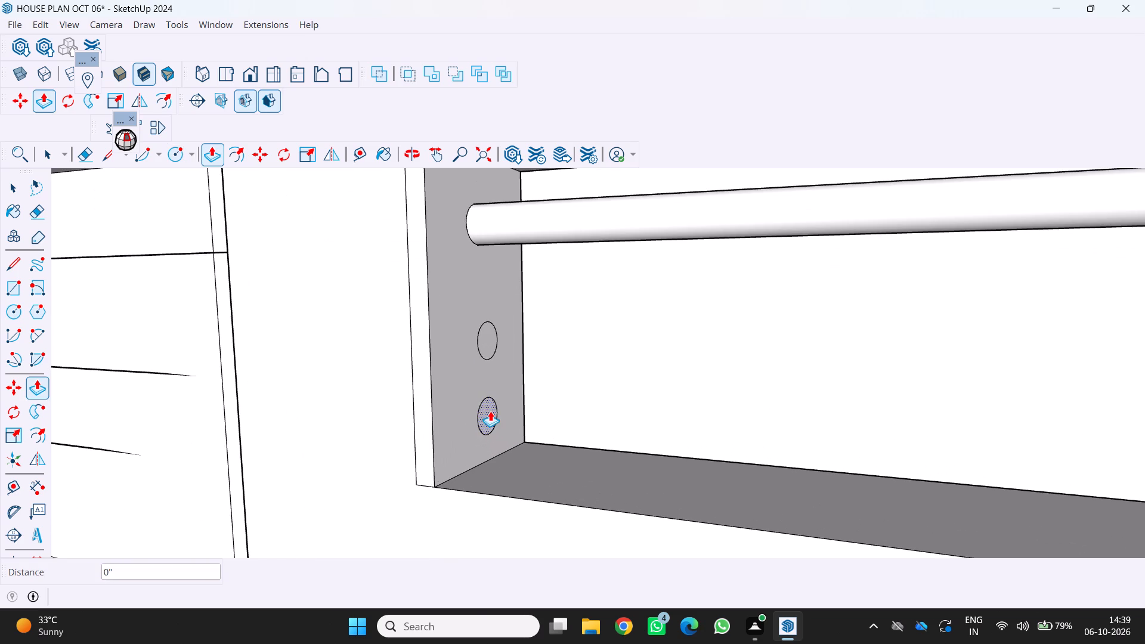
pyautogui.click(490, 411)
pyautogui.scroll(-16, 565, 435)
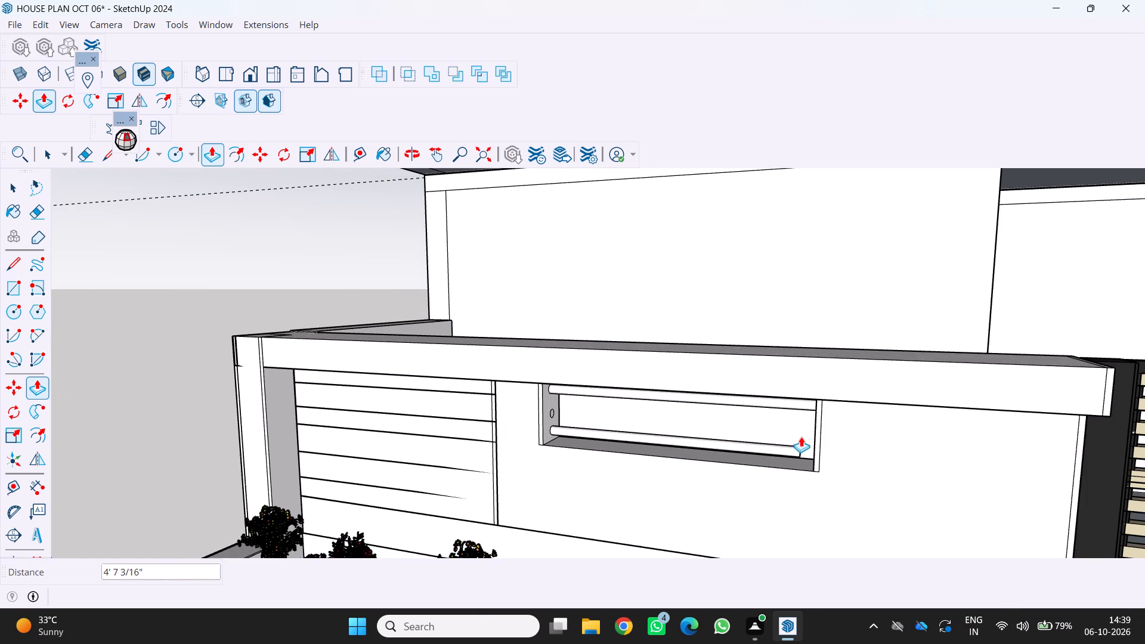
pyautogui.scroll(6, 801, 436)
pyautogui.click(837, 461)
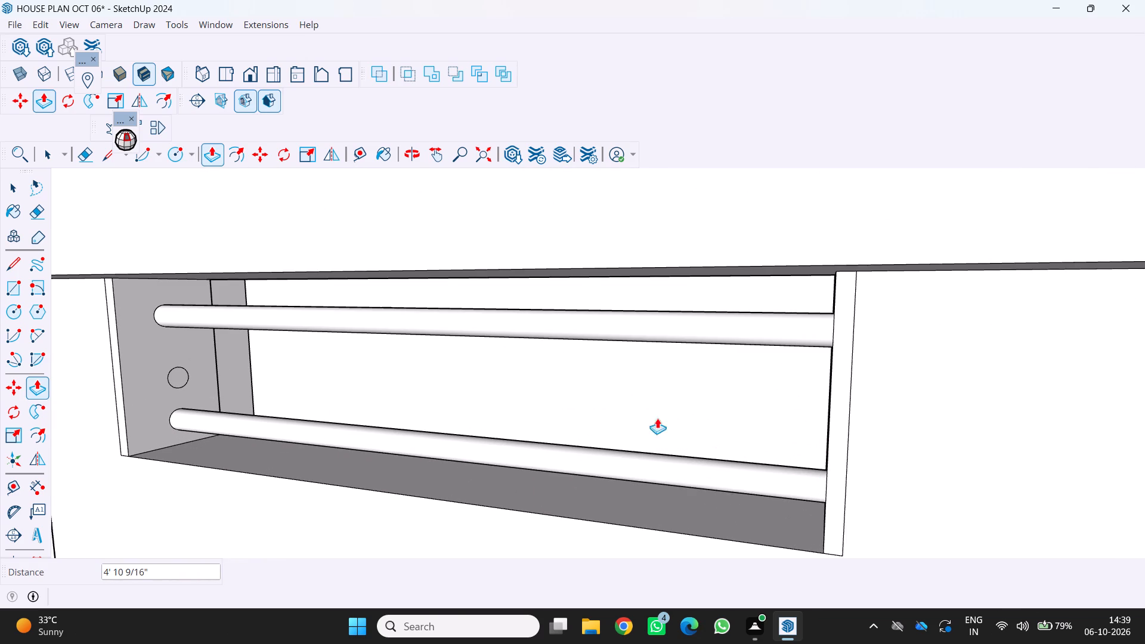
# Push/Pull the remaining circle about 4' 10" across to the opening's far side, forming the middle rod.
pyautogui.scroll(3, 194, 363)
pyautogui.click(173, 379)
pyautogui.scroll(-3, 278, 377)
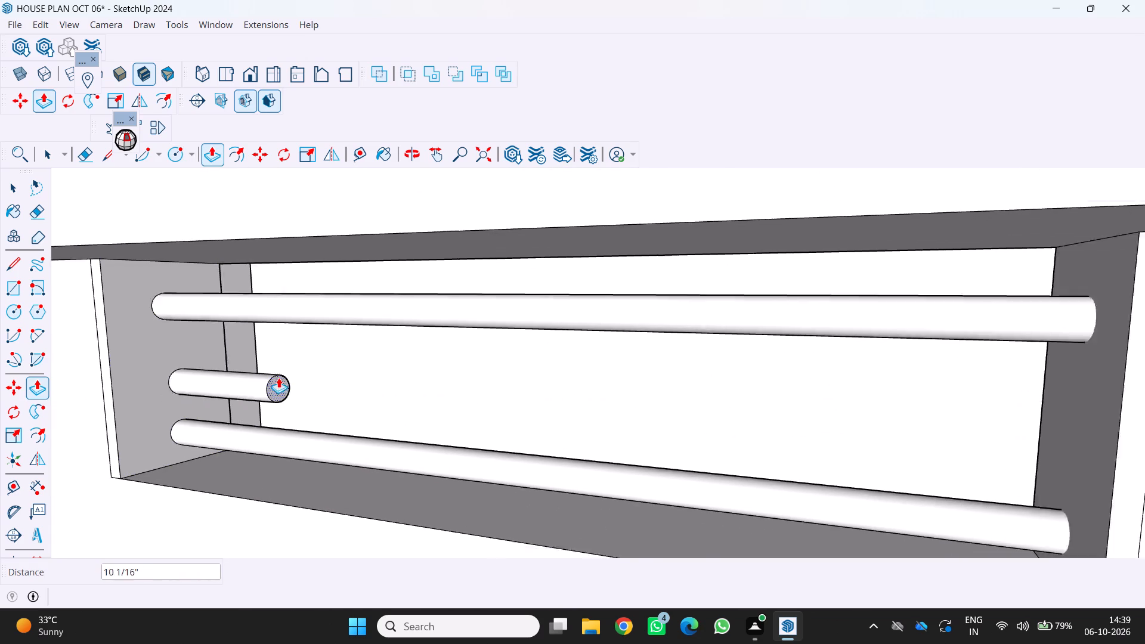
pyautogui.scroll(-8, 278, 377)
pyautogui.moveTo(380, 360); pyautogui.dragTo(503, 376, button='middle')
pyautogui.scroll(4, 516, 379)
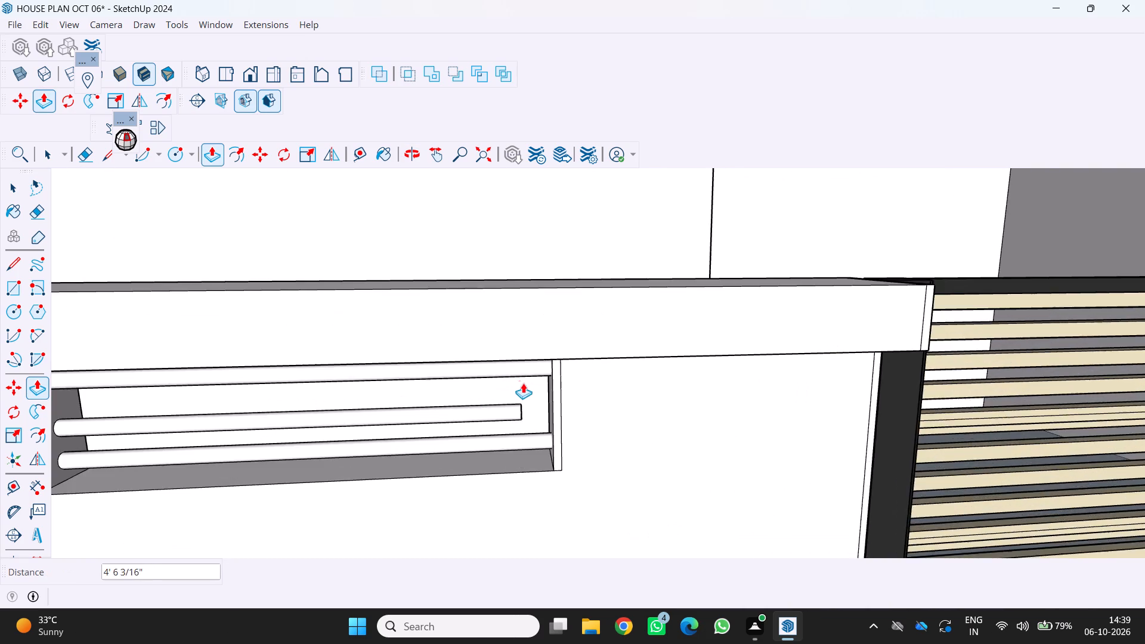
pyautogui.scroll(1, 523, 383)
pyautogui.click(566, 417)
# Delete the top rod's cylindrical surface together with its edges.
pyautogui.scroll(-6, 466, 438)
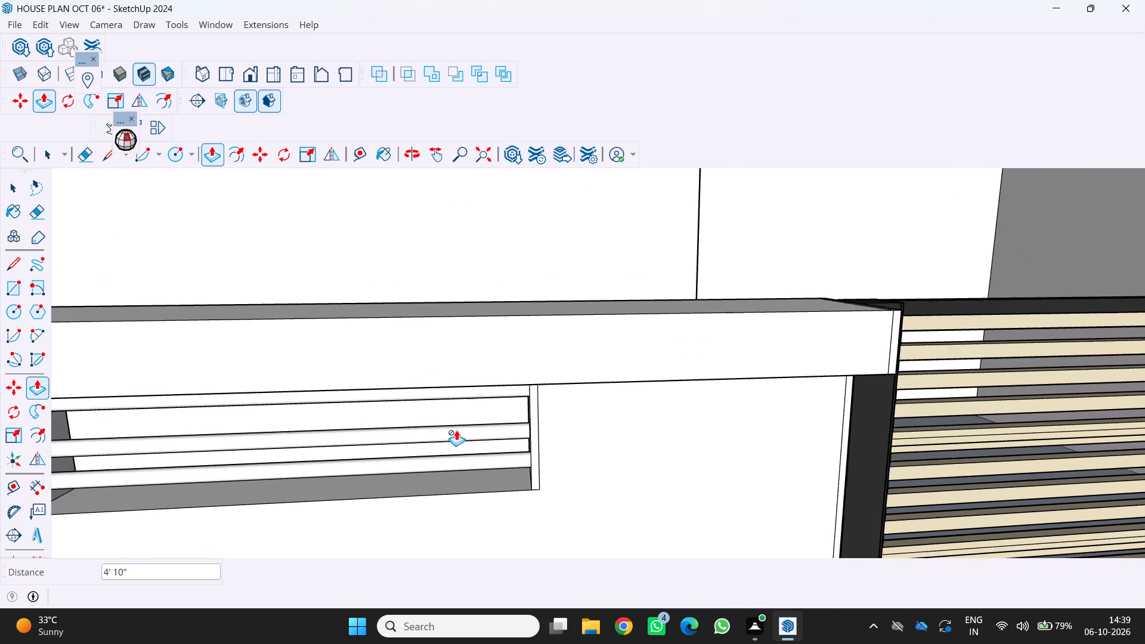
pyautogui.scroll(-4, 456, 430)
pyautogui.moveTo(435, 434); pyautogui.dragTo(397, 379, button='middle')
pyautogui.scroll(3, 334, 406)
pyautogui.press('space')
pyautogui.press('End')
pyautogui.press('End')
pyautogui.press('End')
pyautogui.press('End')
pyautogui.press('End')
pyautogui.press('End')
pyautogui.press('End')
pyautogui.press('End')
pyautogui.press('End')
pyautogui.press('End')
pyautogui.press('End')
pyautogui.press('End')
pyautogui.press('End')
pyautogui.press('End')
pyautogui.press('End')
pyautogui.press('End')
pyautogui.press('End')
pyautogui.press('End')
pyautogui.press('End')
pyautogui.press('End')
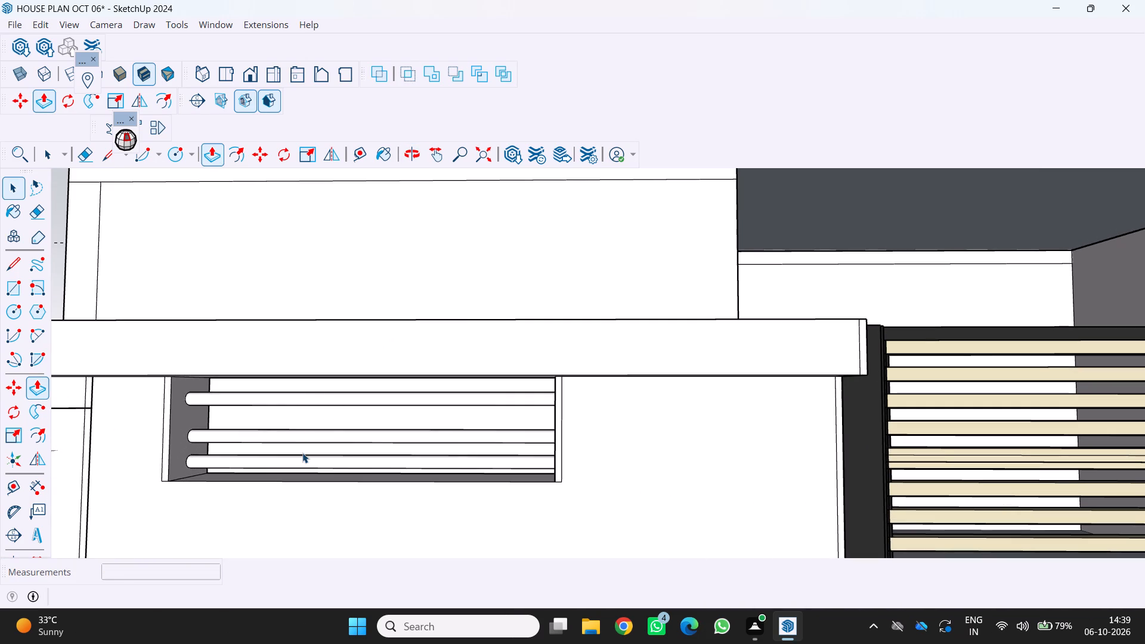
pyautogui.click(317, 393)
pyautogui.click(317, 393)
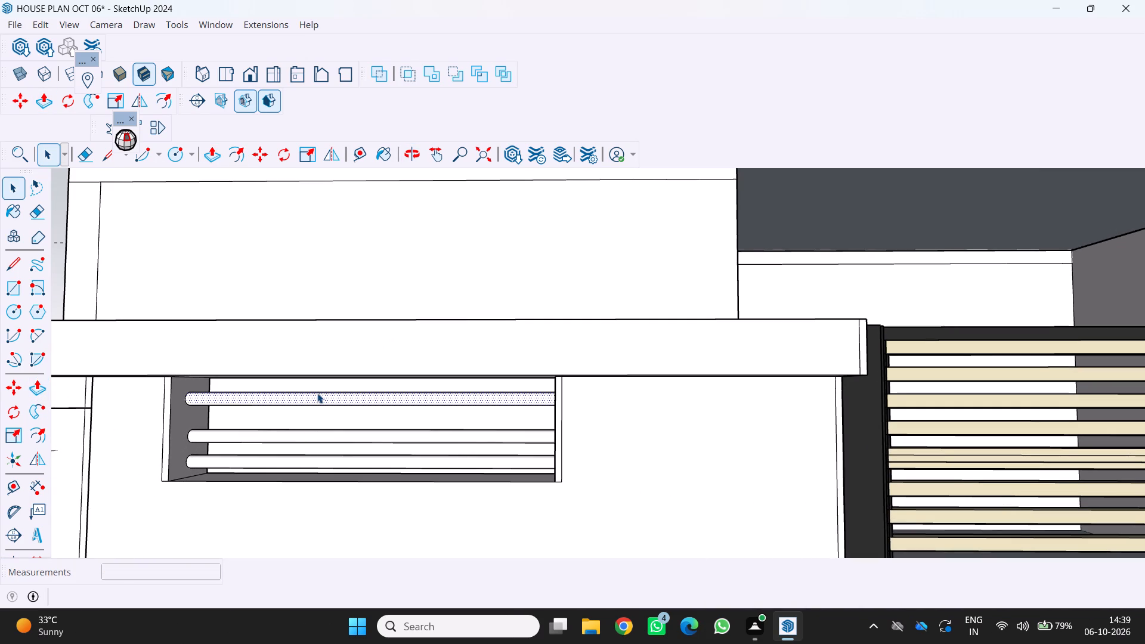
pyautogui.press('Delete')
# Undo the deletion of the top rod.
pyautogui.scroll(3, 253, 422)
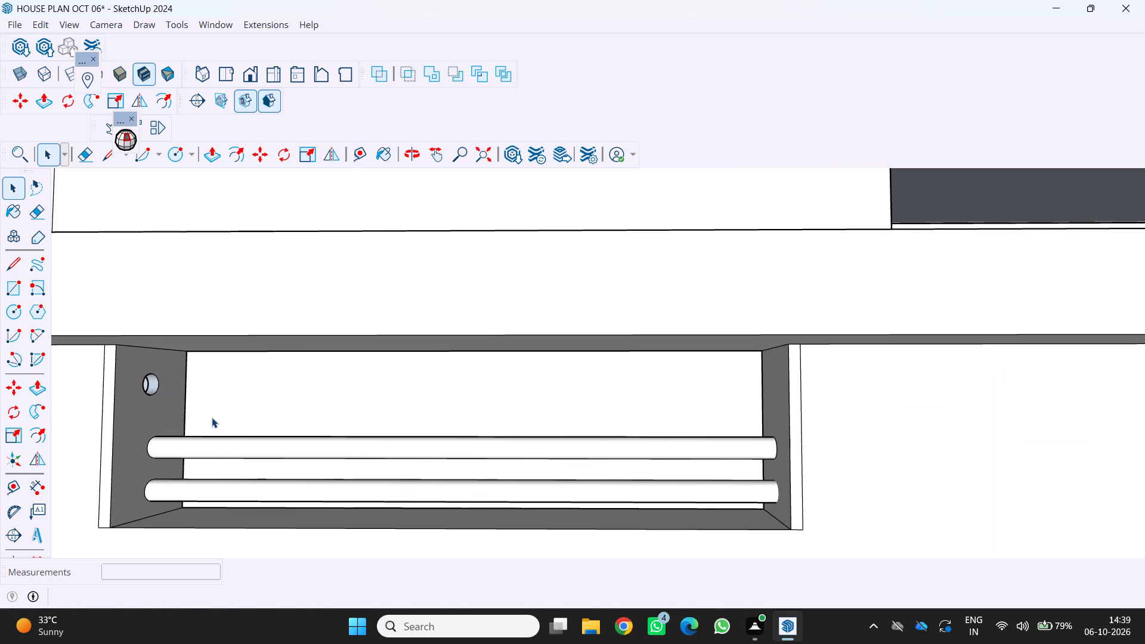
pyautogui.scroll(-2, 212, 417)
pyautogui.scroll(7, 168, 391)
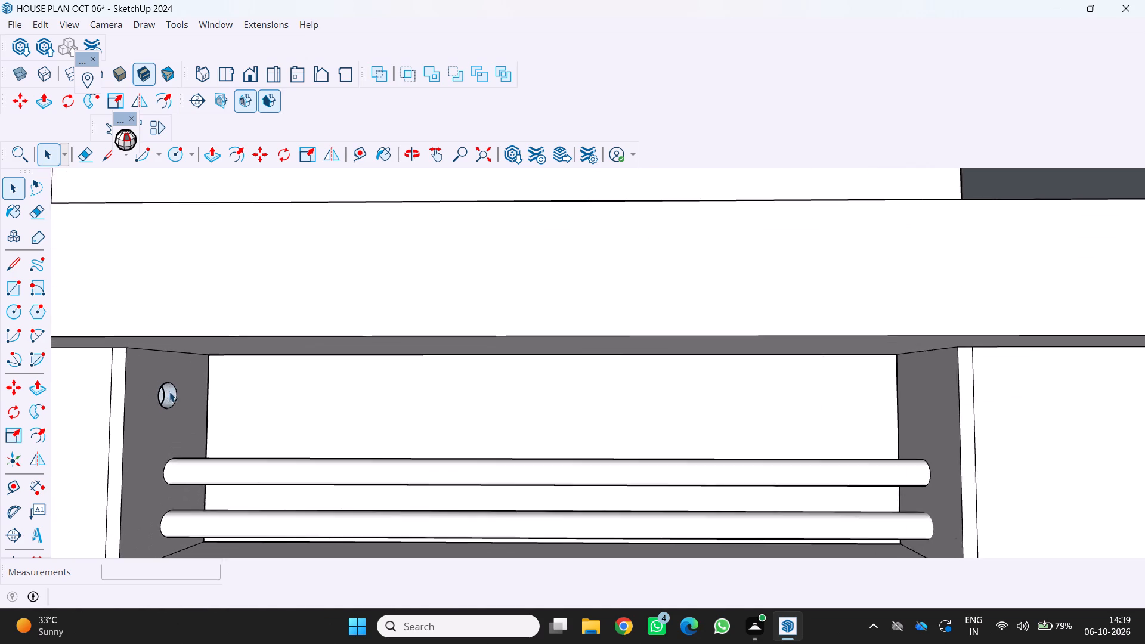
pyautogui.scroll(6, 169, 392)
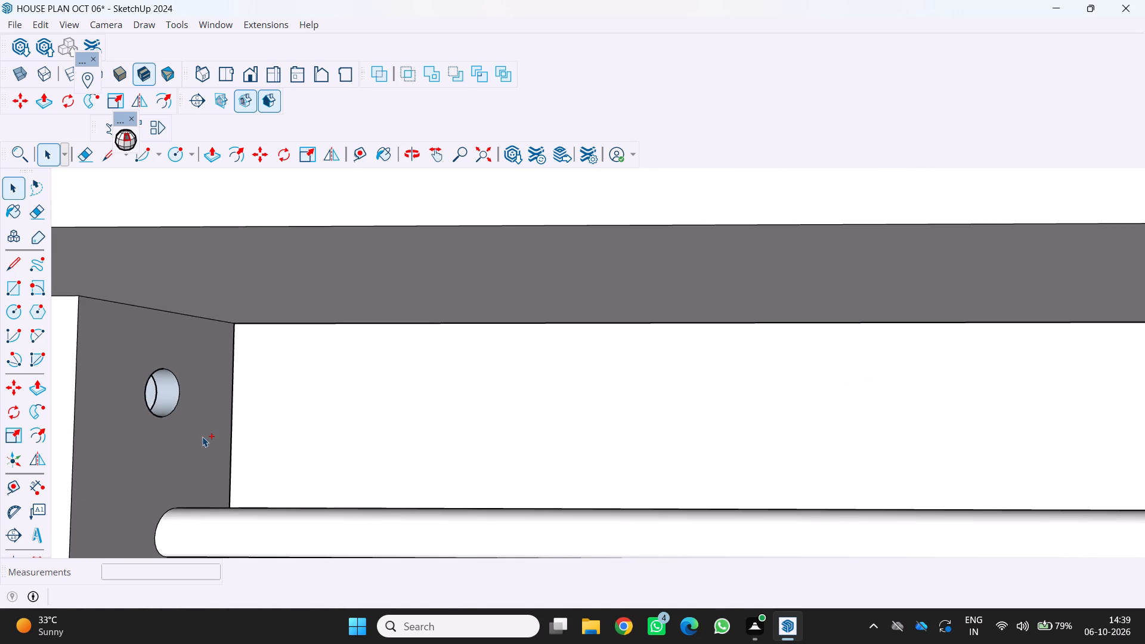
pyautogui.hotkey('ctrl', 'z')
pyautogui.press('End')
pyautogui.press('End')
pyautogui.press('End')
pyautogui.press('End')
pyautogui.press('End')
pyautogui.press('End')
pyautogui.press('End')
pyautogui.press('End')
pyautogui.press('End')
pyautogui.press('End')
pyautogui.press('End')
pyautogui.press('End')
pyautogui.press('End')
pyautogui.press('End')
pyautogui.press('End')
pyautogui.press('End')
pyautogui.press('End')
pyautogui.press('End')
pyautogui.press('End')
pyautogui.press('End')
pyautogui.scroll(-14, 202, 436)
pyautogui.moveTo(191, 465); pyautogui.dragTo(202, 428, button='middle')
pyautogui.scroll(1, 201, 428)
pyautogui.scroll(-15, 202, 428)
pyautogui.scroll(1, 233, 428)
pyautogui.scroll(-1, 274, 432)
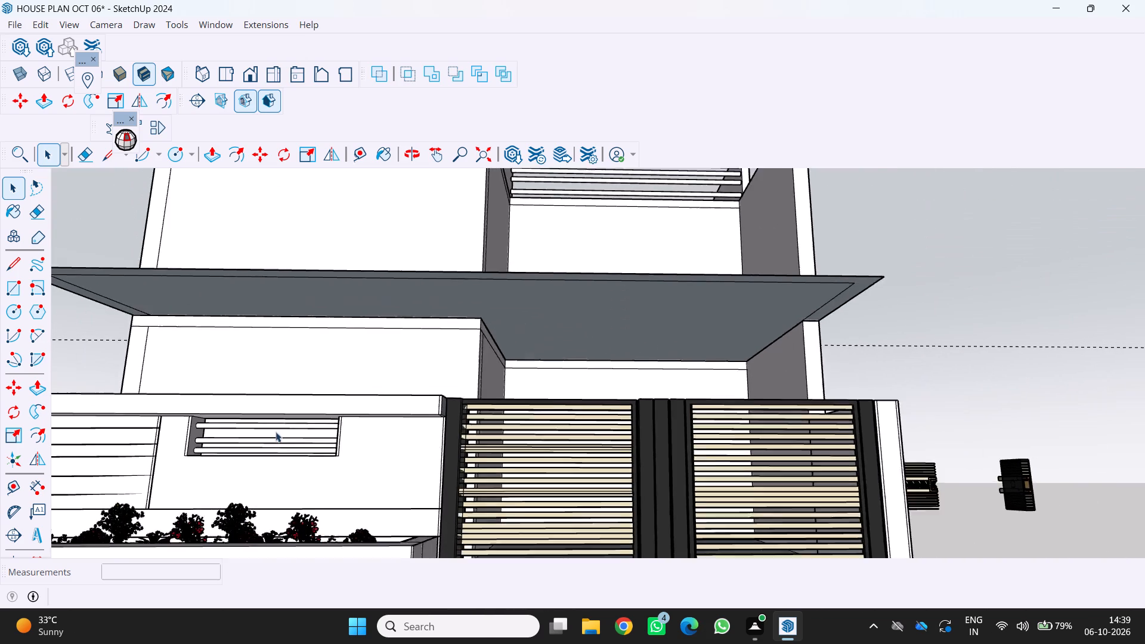
# Examine the front boundary wall and its rod-fitted opening in relation to the gates and house facade.
pyautogui.scroll(-2, 276, 432)
pyautogui.scroll(2, 200, 441)
pyautogui.scroll(4, 243, 417)
pyautogui.scroll(-5, 246, 410)
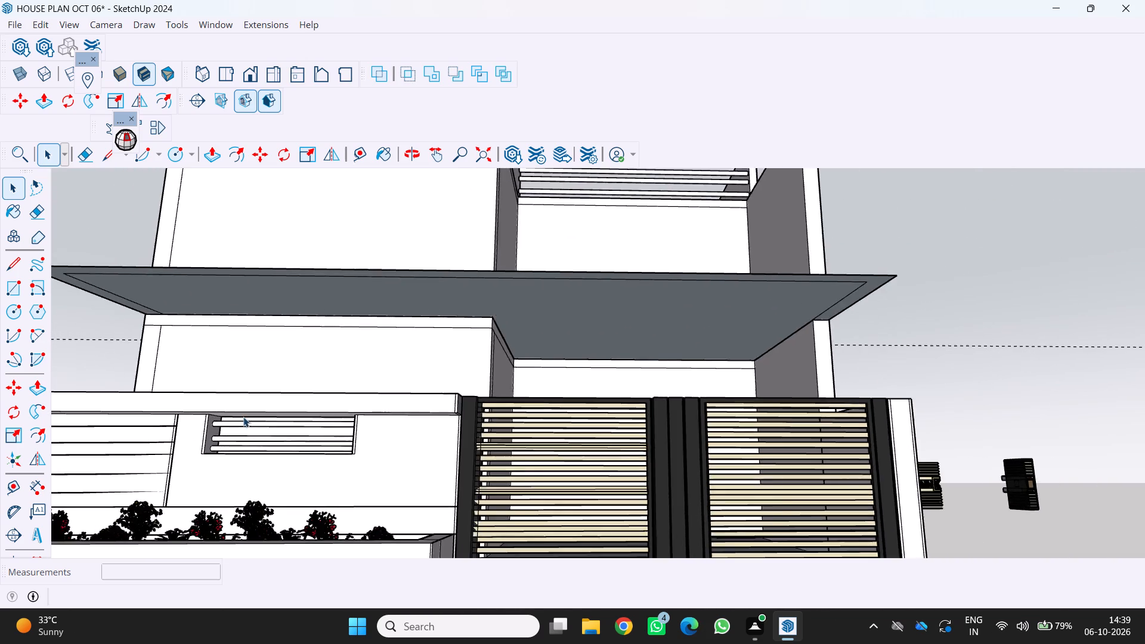
pyautogui.scroll(-11, 243, 417)
pyautogui.moveTo(243, 419); pyautogui.dragTo(330, 479, button='middle')
pyautogui.scroll(-4, 313, 497)
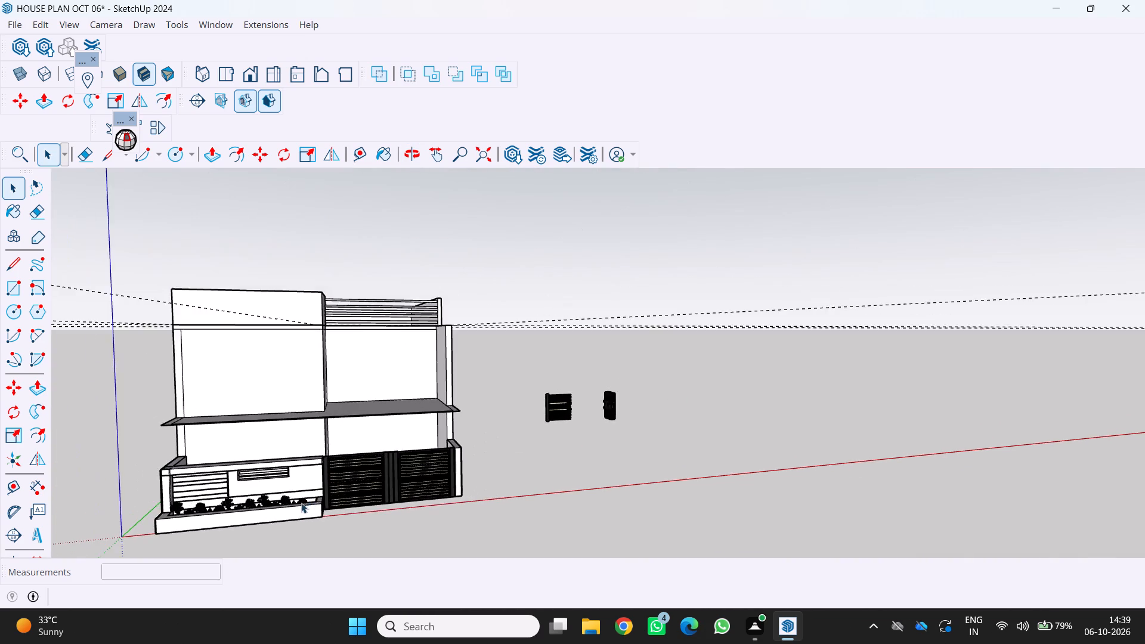
pyautogui.scroll(3, 292, 501)
pyautogui.moveTo(271, 499); pyautogui.dragTo(219, 491, button='middle')
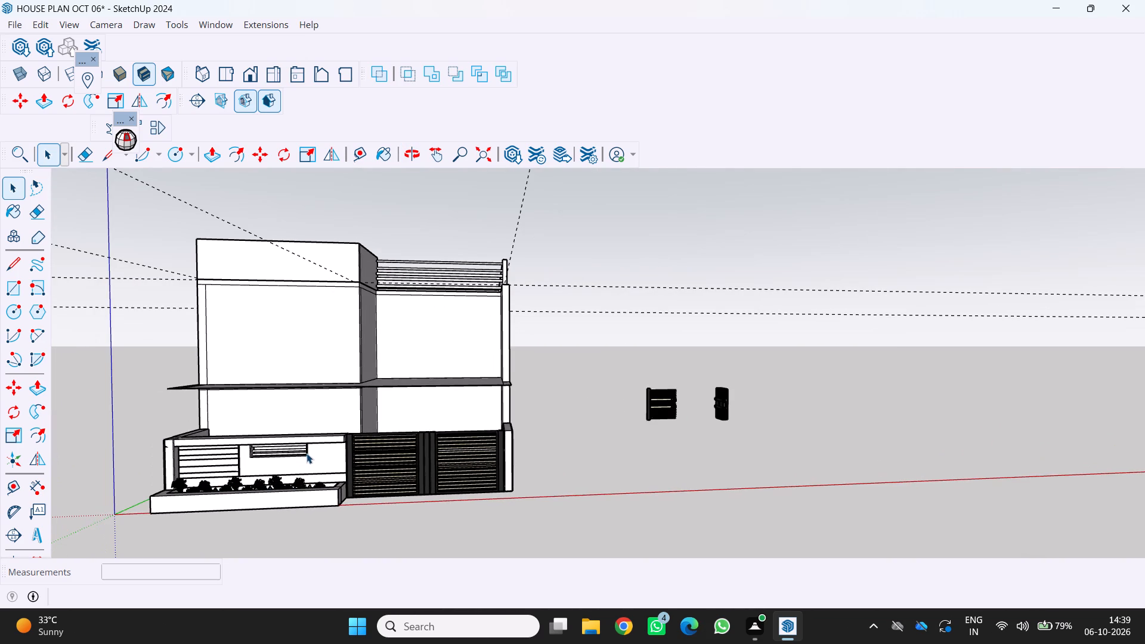
pyautogui.scroll(4, 322, 449)
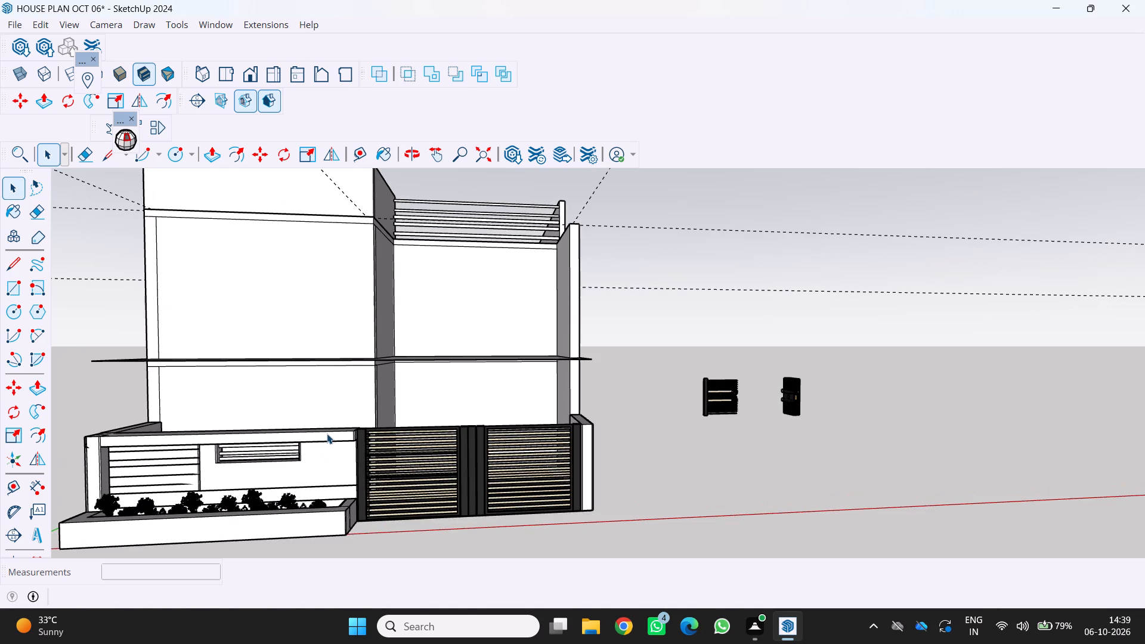
pyautogui.scroll(2, 327, 434)
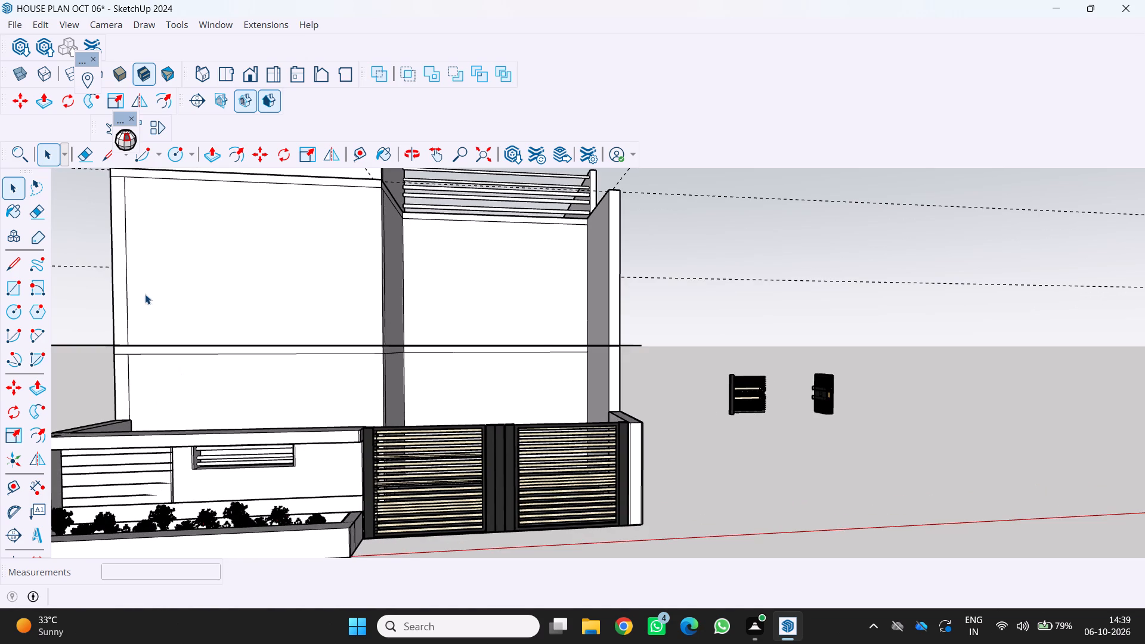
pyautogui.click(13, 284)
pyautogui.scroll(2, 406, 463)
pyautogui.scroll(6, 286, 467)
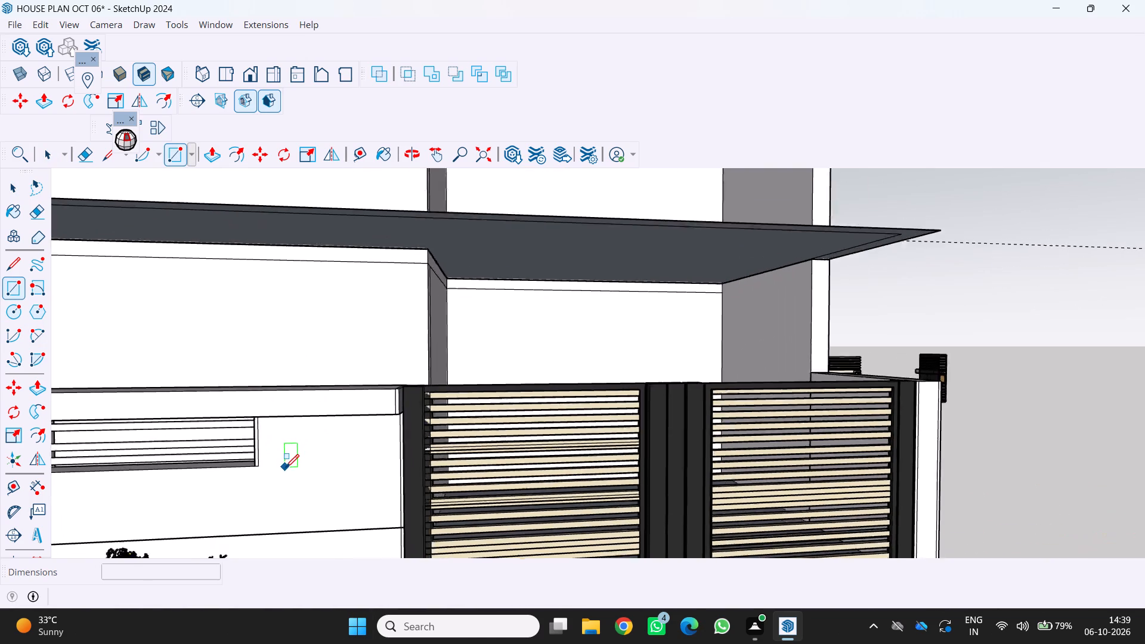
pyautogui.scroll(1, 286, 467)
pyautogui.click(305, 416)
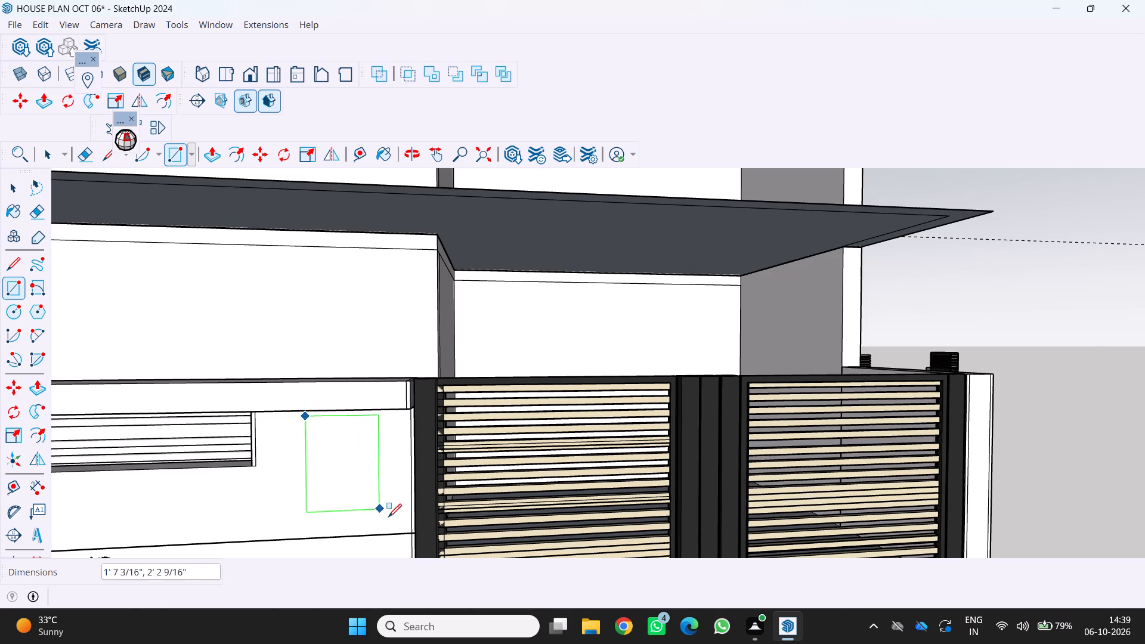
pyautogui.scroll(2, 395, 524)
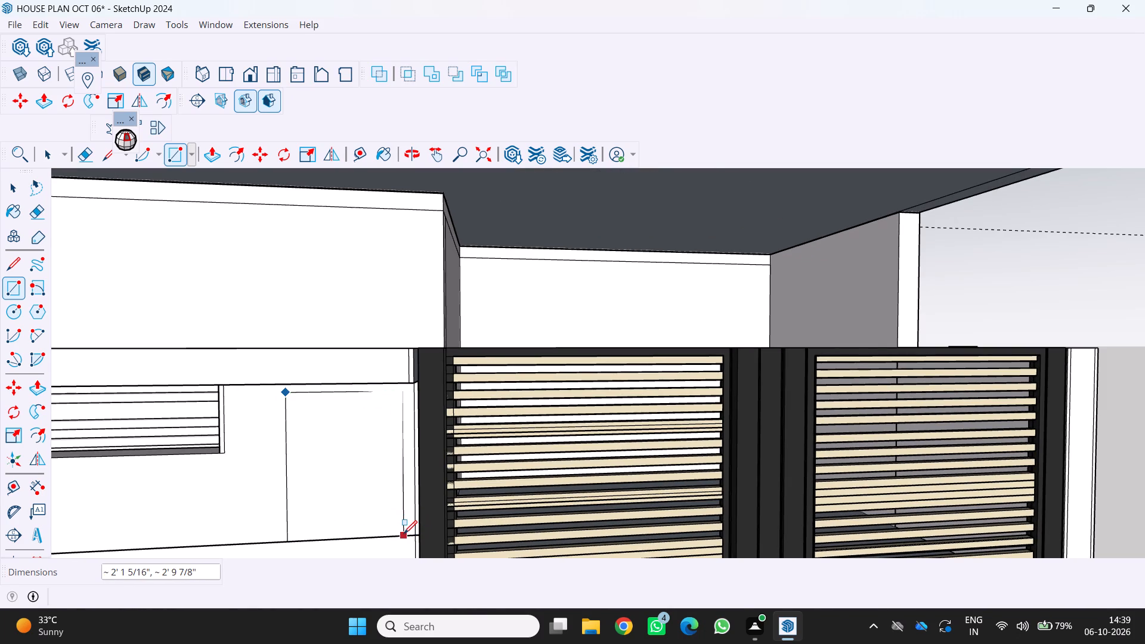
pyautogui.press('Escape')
# Draw a rectangle about 2' 2" wide by 2' 9 5/16" high on the boundary wall, below the top band and beside the gate.
pyautogui.press('r')
pyautogui.scroll(4, 410, 408)
pyautogui.moveTo(415, 426); pyautogui.dragTo(422, 379, button='middle')
pyautogui.scroll(3, 415, 421)
pyautogui.click(413, 369)
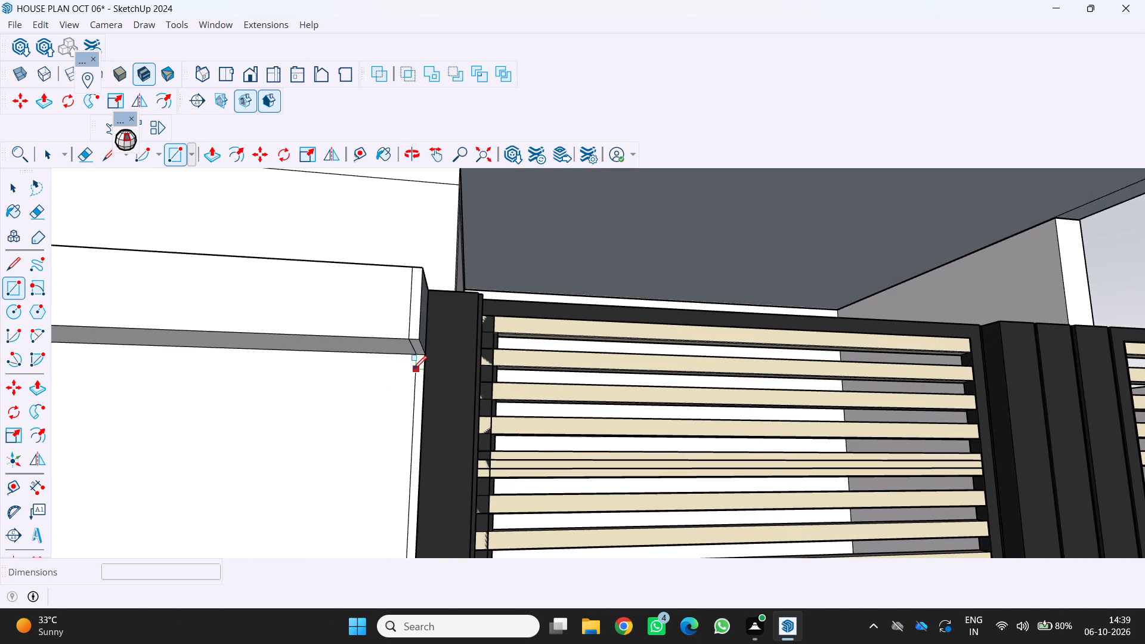
pyautogui.scroll(-12, 334, 391)
pyautogui.scroll(4, 289, 453)
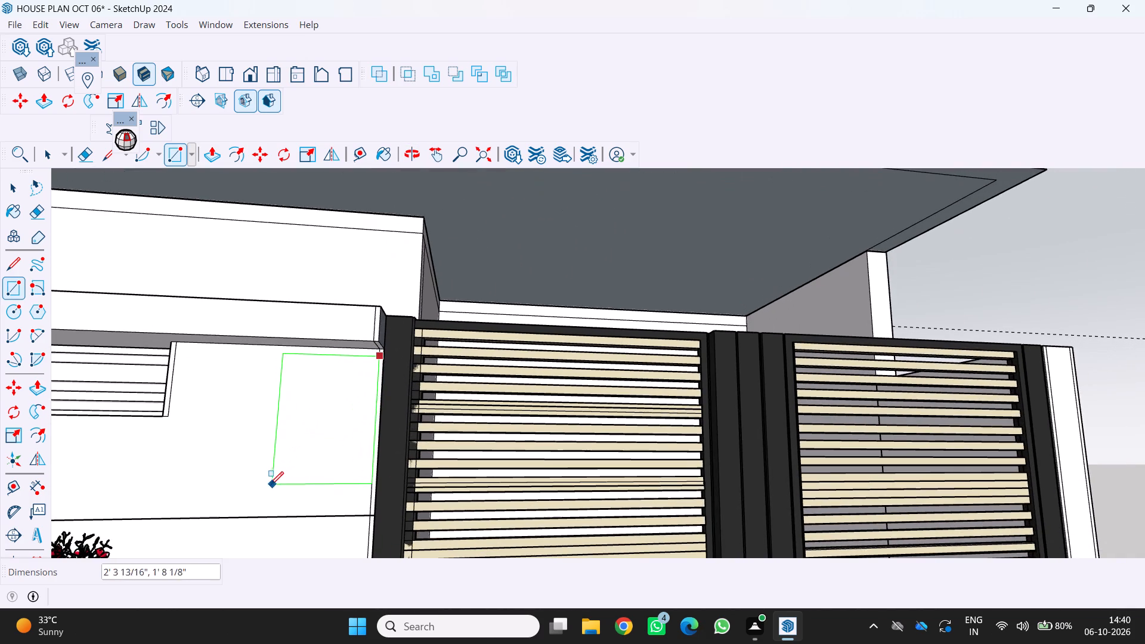
pyautogui.click(237, 512)
pyautogui.scroll(-10, 245, 523)
pyautogui.scroll(-5, 153, 545)
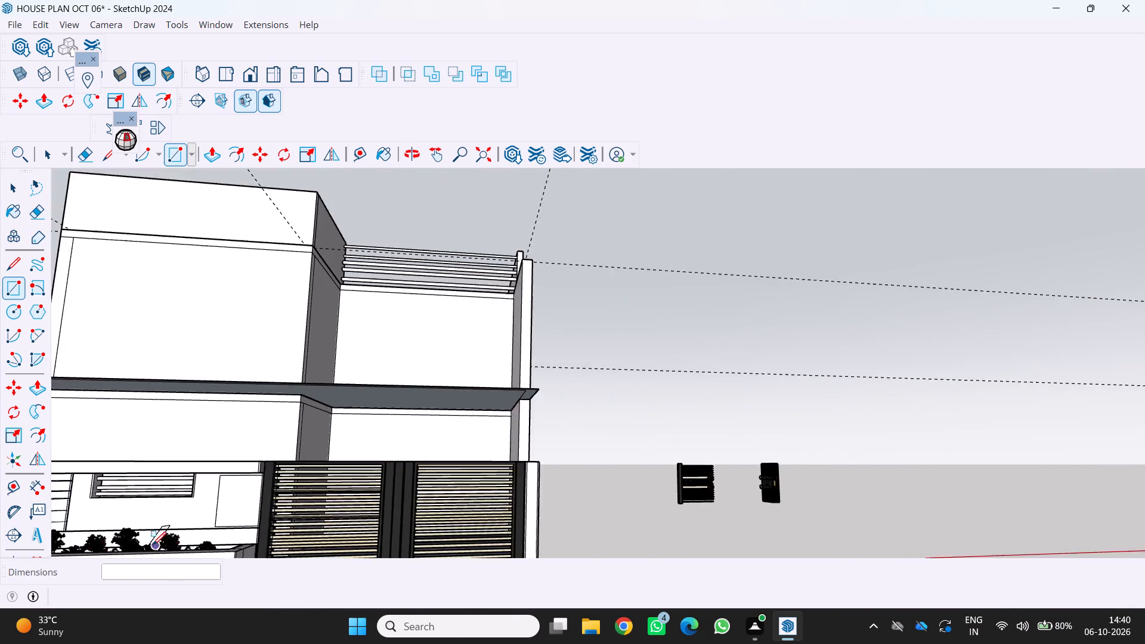
pyautogui.scroll(-5, 270, 465)
pyautogui.scroll(-3, 526, 484)
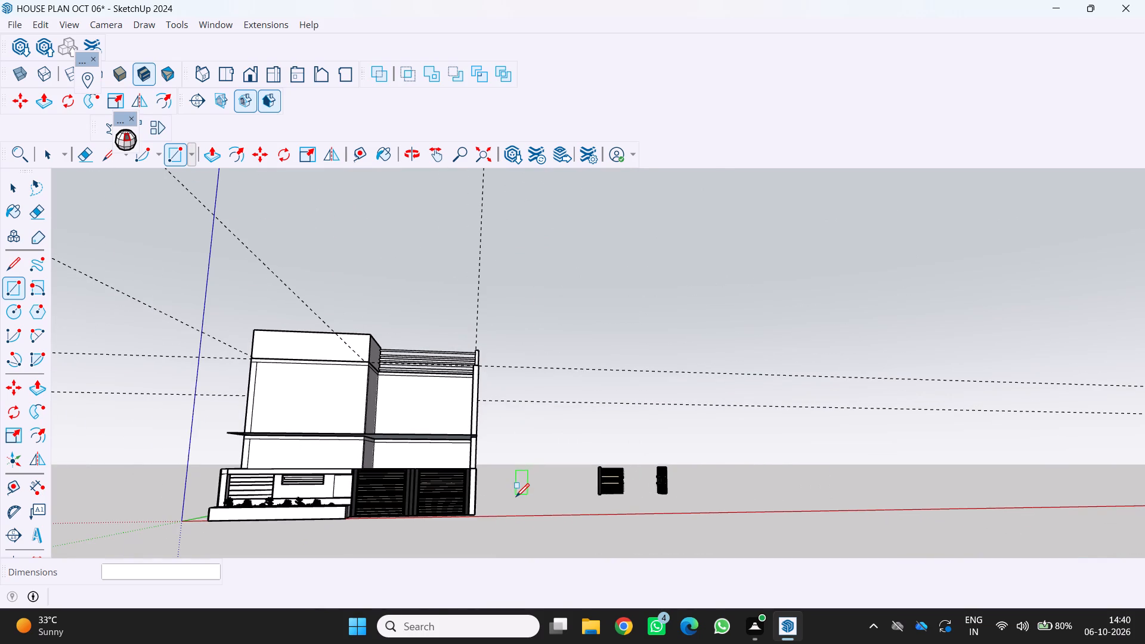
pyautogui.press('space')
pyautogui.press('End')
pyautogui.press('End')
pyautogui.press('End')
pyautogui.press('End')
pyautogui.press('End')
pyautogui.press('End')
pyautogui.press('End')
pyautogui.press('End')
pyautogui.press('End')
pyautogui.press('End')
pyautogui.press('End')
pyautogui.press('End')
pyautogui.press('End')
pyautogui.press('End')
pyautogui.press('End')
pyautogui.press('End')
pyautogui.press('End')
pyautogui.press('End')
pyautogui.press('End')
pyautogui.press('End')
# Examine the front elevation, including the boundary wall panels, planter and gates.
pyautogui.moveTo(521, 476); pyautogui.dragTo(471, 525, button='middle')
pyautogui.scroll(2, 334, 491)
pyautogui.scroll(4, 416, 501)
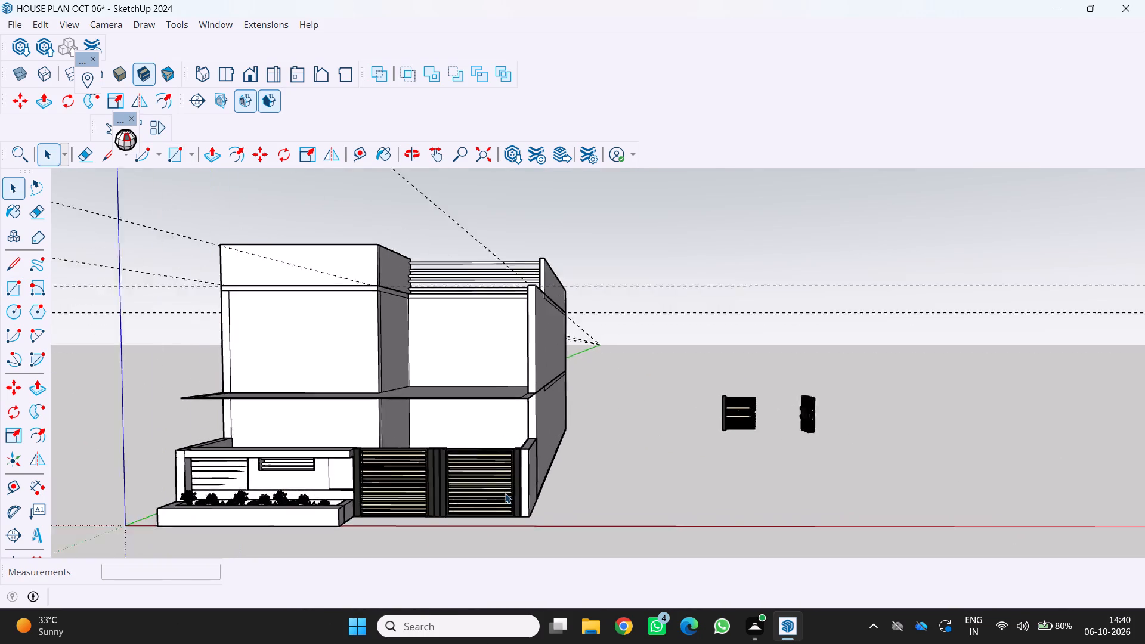
pyautogui.scroll(7, 367, 517)
pyautogui.scroll(-10, 367, 517)
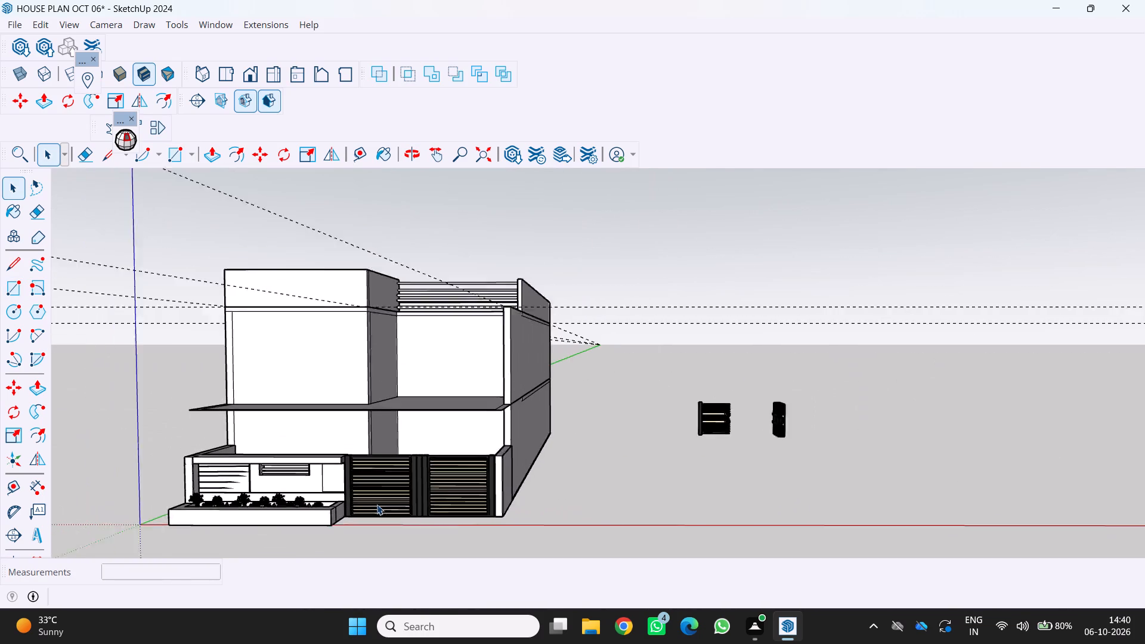
pyautogui.scroll(-1, 377, 504)
pyautogui.moveTo(377, 504); pyautogui.dragTo(468, 483, button='middle')
pyautogui.scroll(9, 351, 540)
pyautogui.moveTo(345, 535); pyautogui.dragTo(259, 560, button='middle')
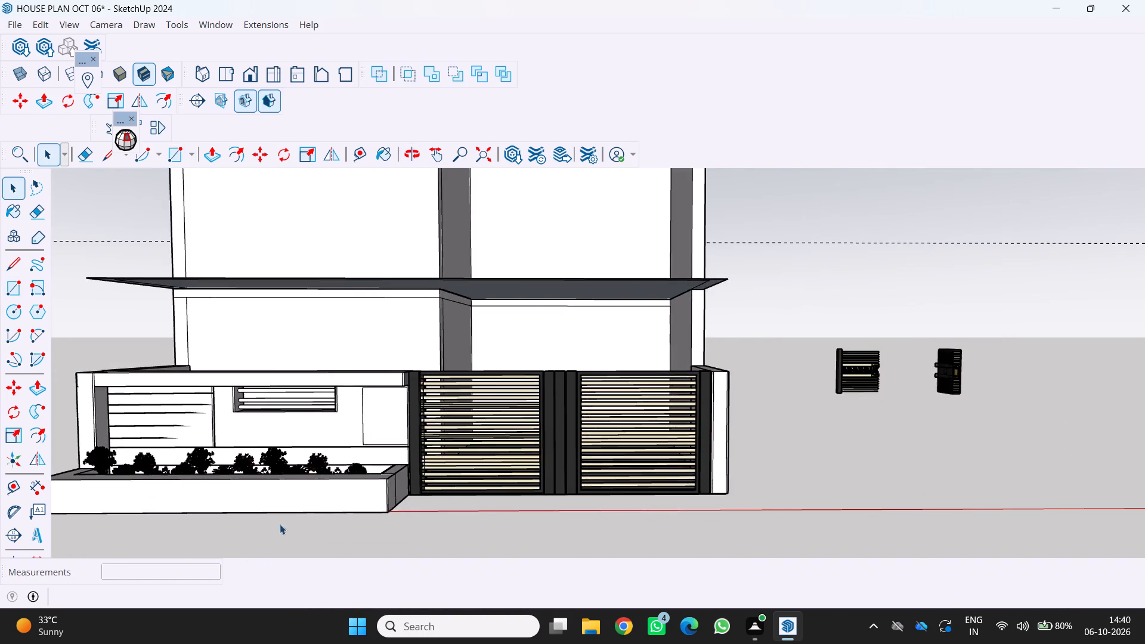
pyautogui.scroll(4, 295, 512)
pyautogui.scroll(-6, 366, 532)
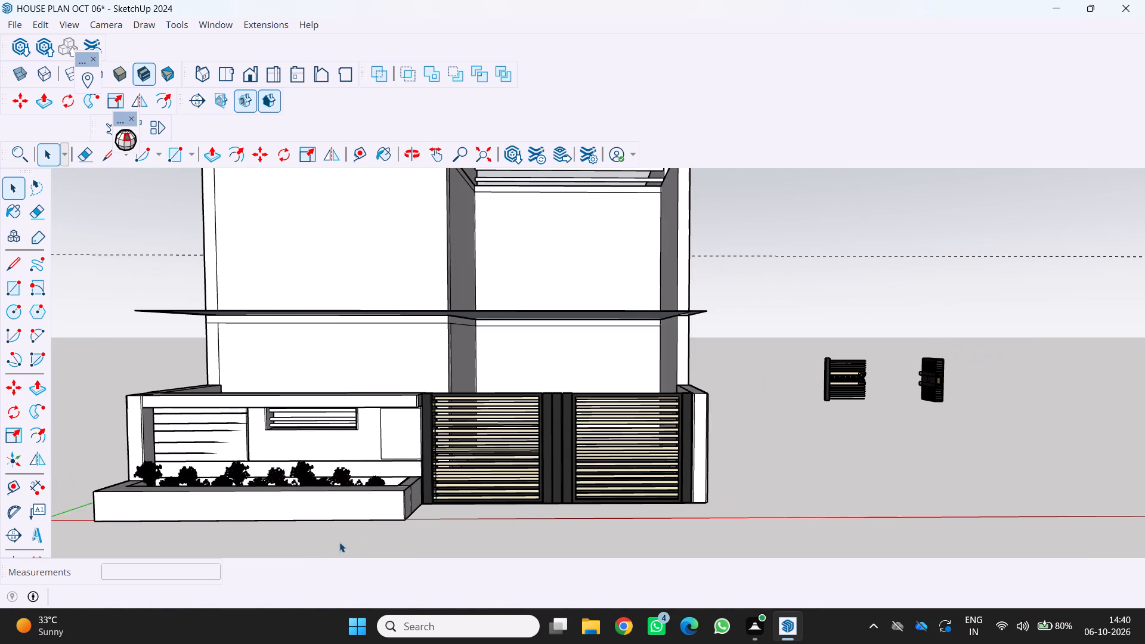
pyautogui.scroll(2, 221, 509)
pyautogui.scroll(3, 224, 459)
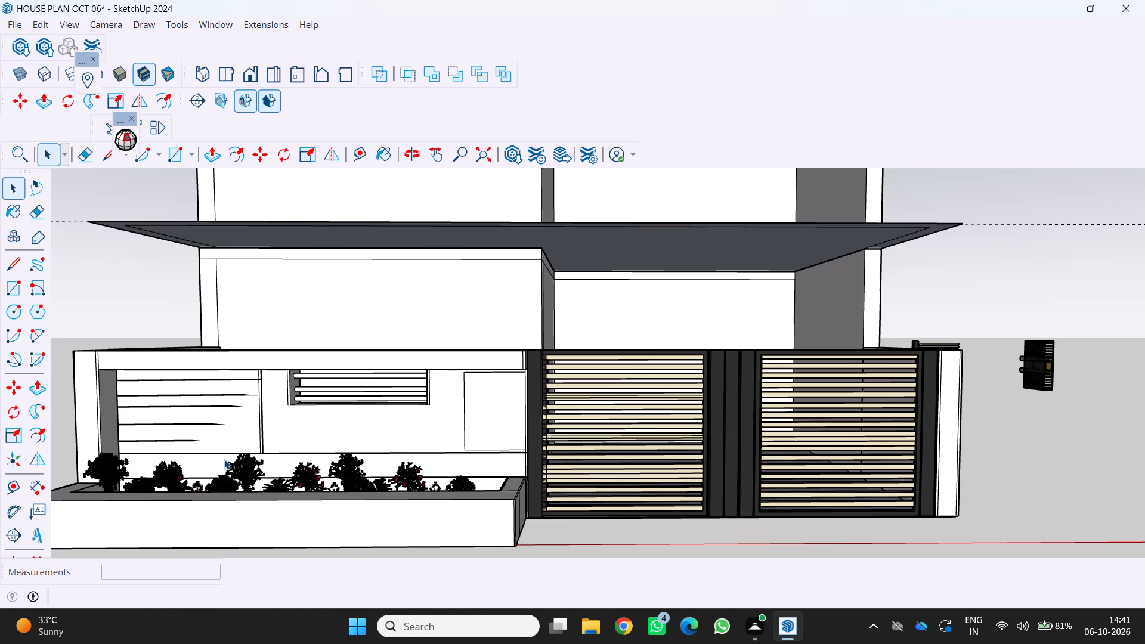
pyautogui.scroll(3, 542, 469)
pyautogui.scroll(-10, 478, 456)
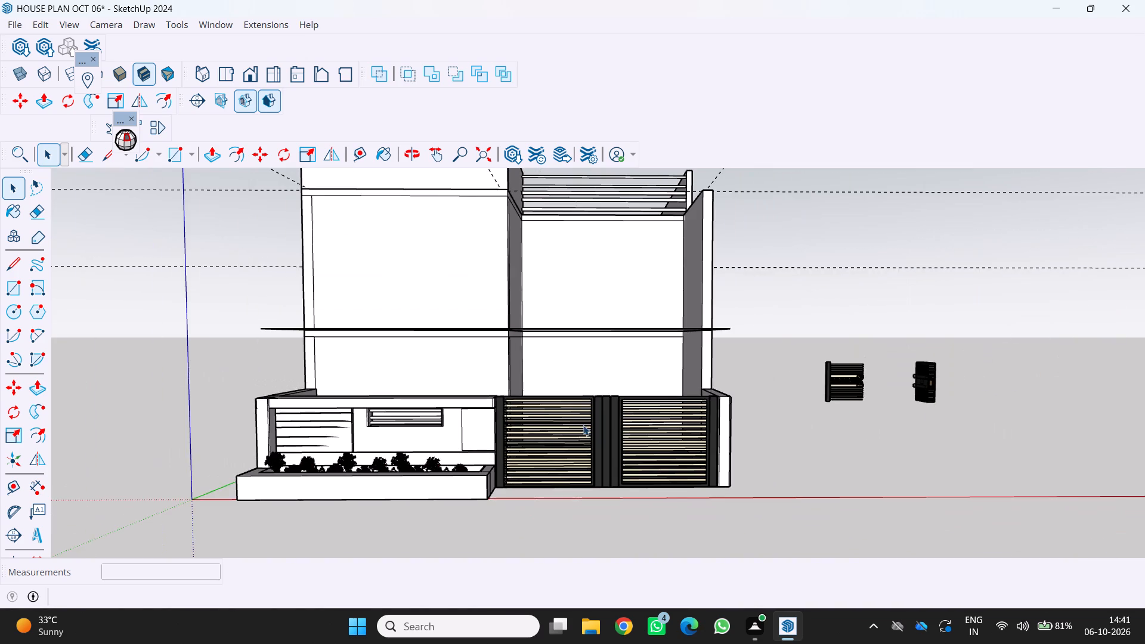
# Reverse the ground floor face behind the gates.
pyautogui.moveTo(583, 425); pyautogui.dragTo(561, 523, button='middle')
pyautogui.scroll(2, 553, 513)
pyautogui.scroll(1, 599, 469)
pyautogui.moveTo(586, 413); pyautogui.dragTo(590, 495, button='middle')
pyautogui.scroll(3, 592, 379)
pyautogui.scroll(8, 534, 387)
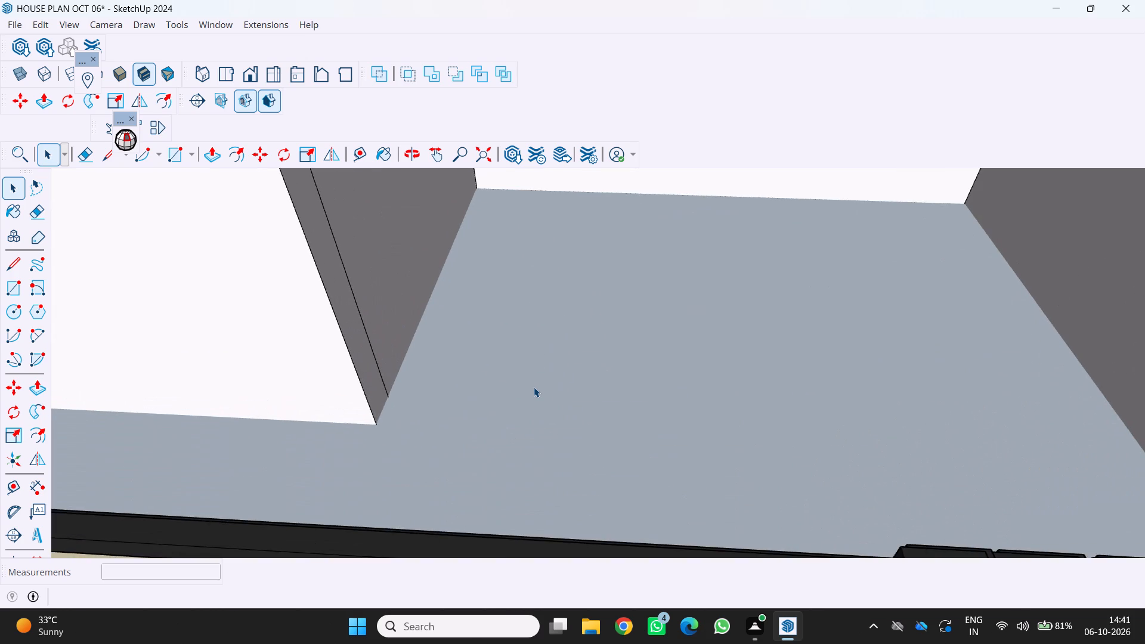
pyautogui.scroll(1, 534, 387)
pyautogui.click(504, 426)
pyautogui.rightClick(501, 428)
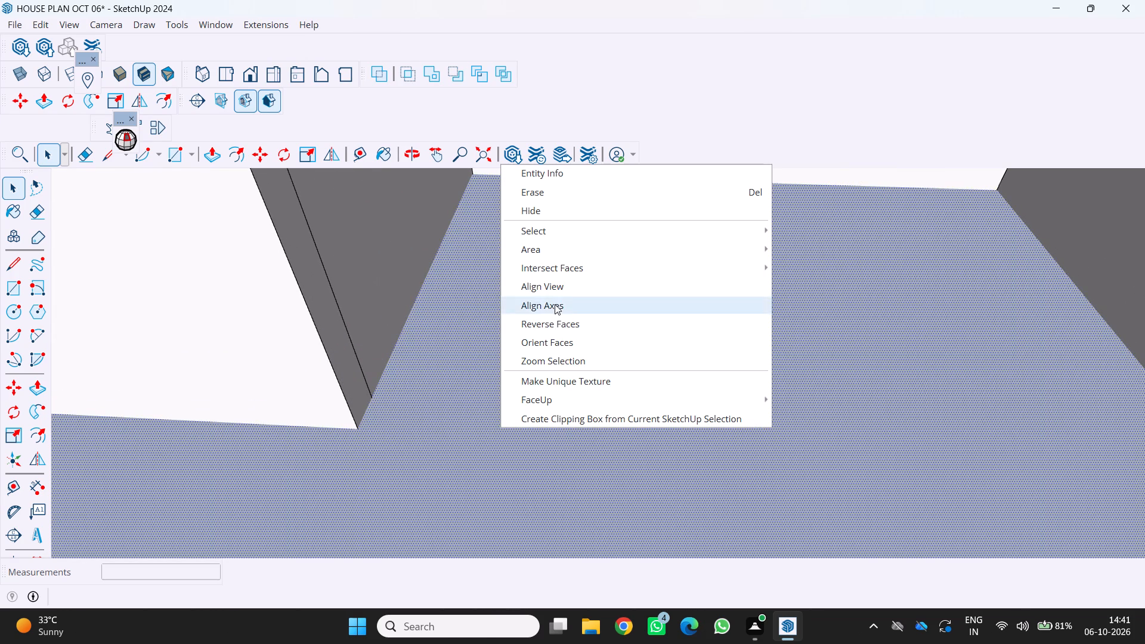
pyautogui.click(557, 322)
# Examine the floor behind the gates, the boundary wall and the whole front facade from several angles.
pyautogui.scroll(-8, 552, 327)
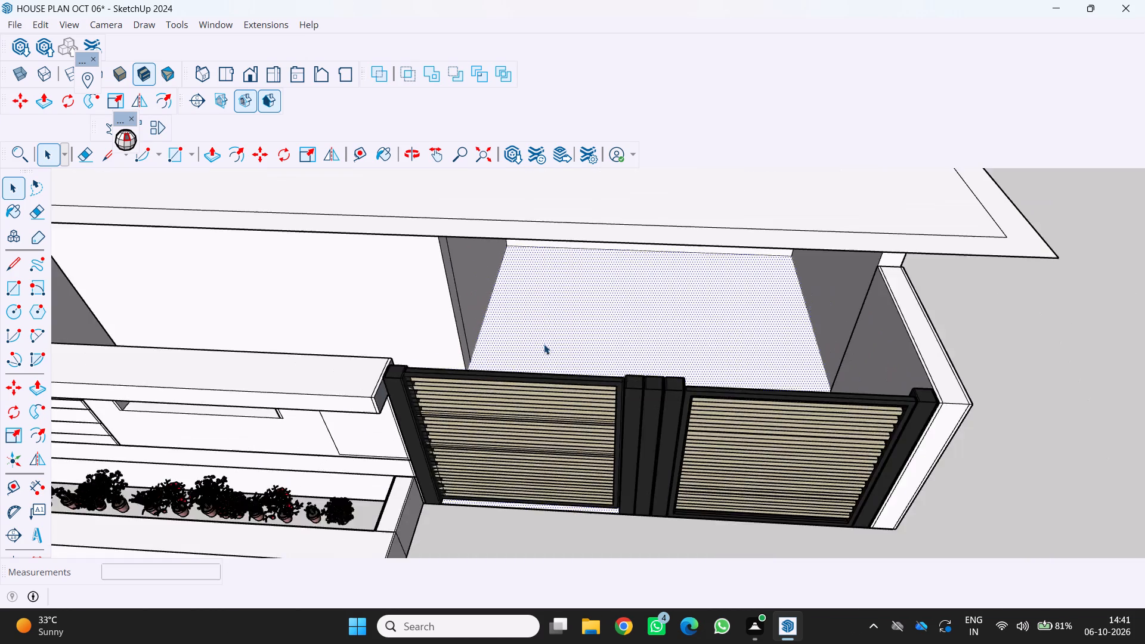
pyautogui.scroll(-4, 544, 348)
pyautogui.moveTo(550, 348); pyautogui.dragTo(570, 278, button='middle')
pyautogui.scroll(-4, 570, 278)
pyautogui.moveTo(525, 321); pyautogui.dragTo(524, 298, button='middle')
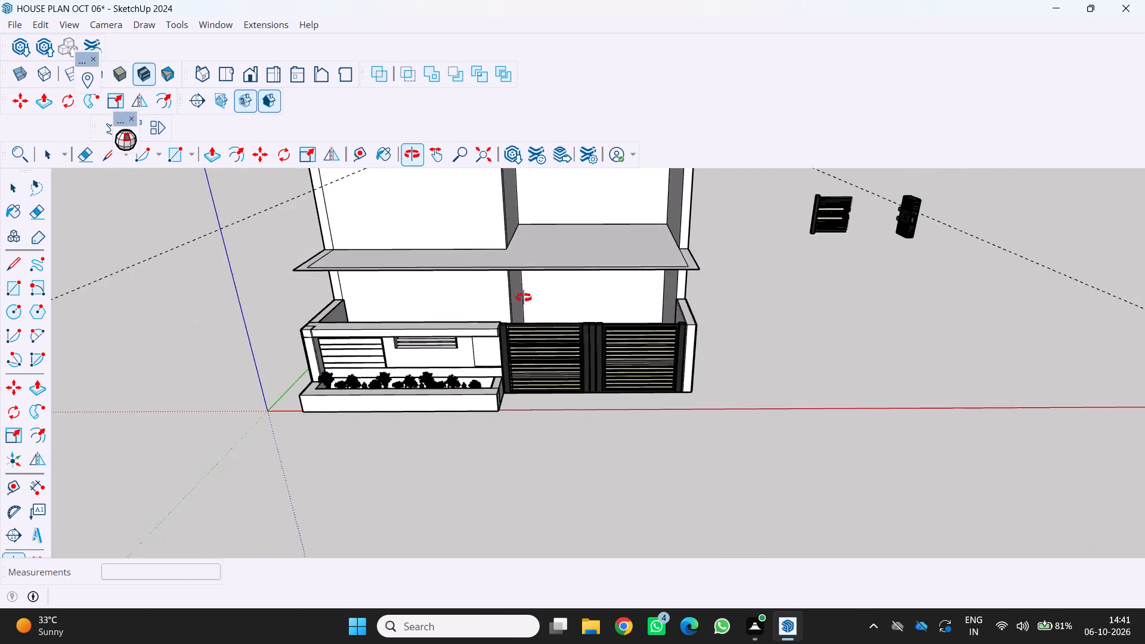
pyautogui.moveTo(524, 298); pyautogui.dragTo(524, 293, button='middle')
pyautogui.scroll(8, 524, 295)
pyautogui.scroll(-2, 601, 293)
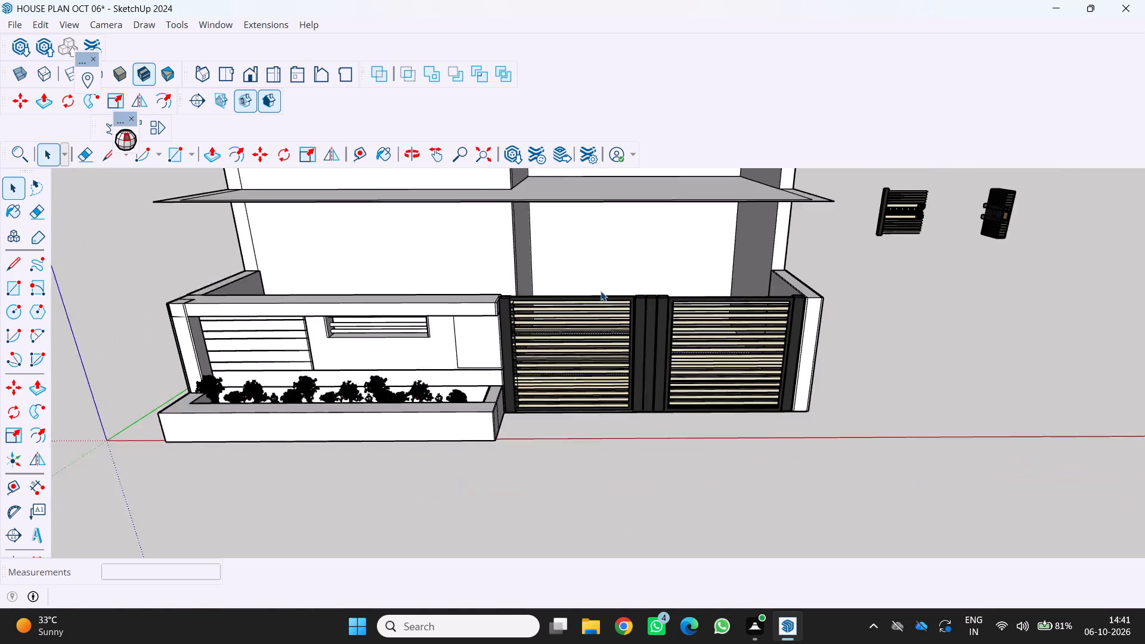
pyautogui.scroll(-2, 601, 291)
pyautogui.scroll(2, 597, 277)
pyautogui.moveTo(598, 268); pyautogui.dragTo(601, 345, button='middle')
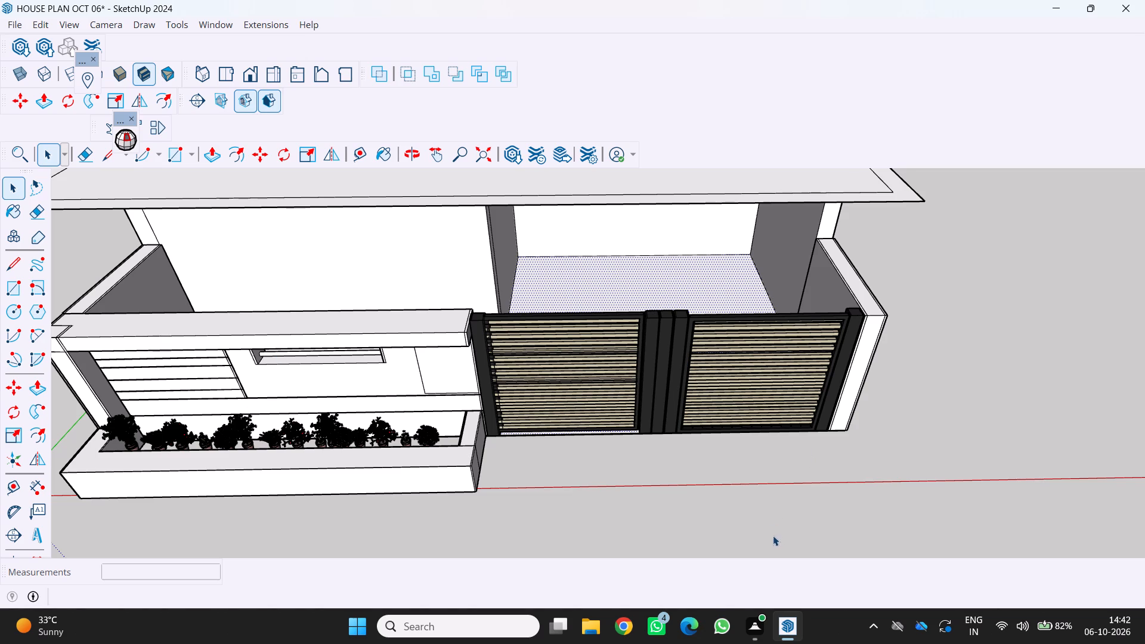
pyautogui.scroll(-7, 757, 522)
pyautogui.moveTo(723, 470); pyautogui.dragTo(677, 391, button='middle')
pyautogui.scroll(4, 569, 392)
pyautogui.moveTo(564, 419); pyautogui.dragTo(601, 363, button='middle')
pyautogui.scroll(1, 583, 388)
pyautogui.scroll(2, 480, 386)
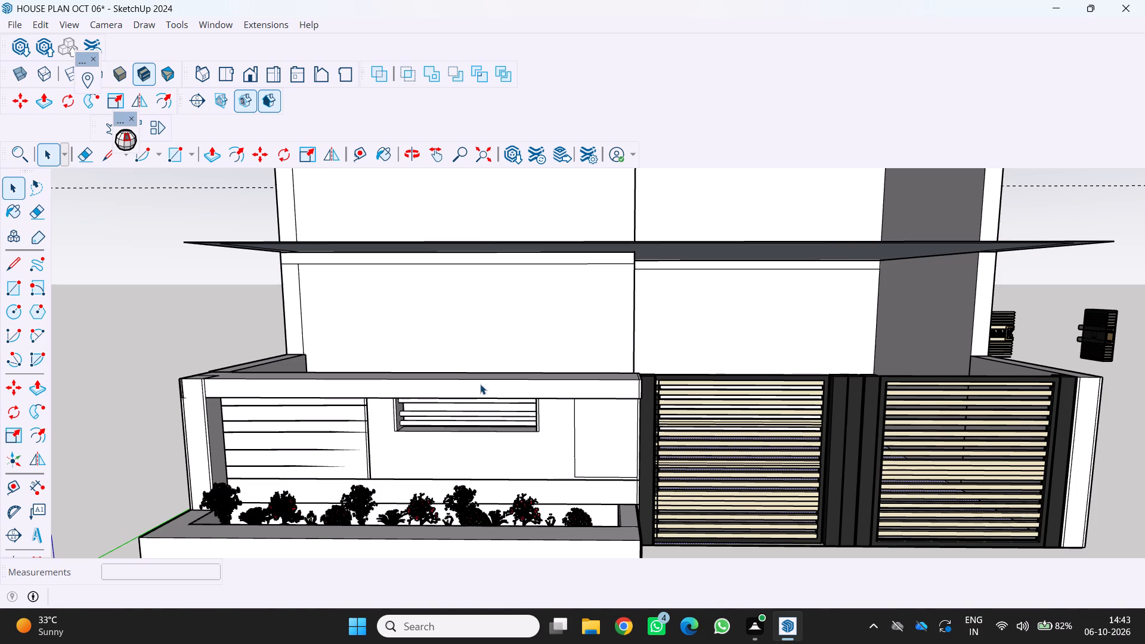
pyautogui.scroll(-6, 439, 374)
pyautogui.moveTo(437, 370); pyautogui.dragTo(423, 403, button='middle')
pyautogui.scroll(-5, 437, 370)
pyautogui.scroll(4, 420, 364)
pyautogui.middleClick(420, 364)
pyautogui.scroll(-7, 420, 364)
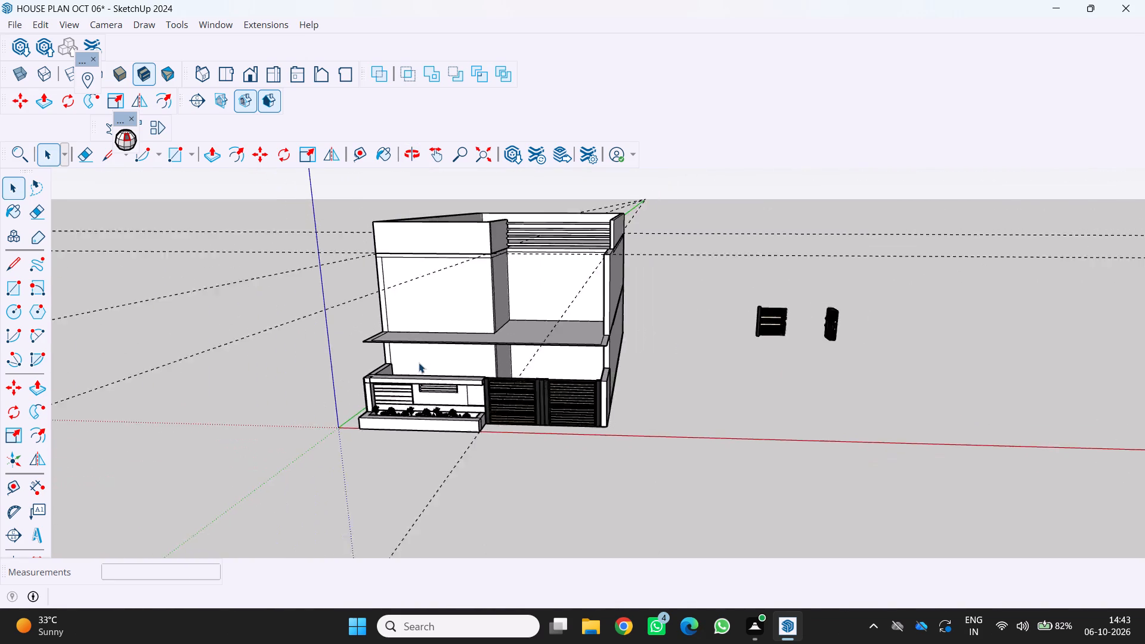
pyautogui.scroll(-1, 419, 363)
pyautogui.moveTo(420, 357); pyautogui.dragTo(475, 312, button='middle')
pyautogui.scroll(1, 475, 312)
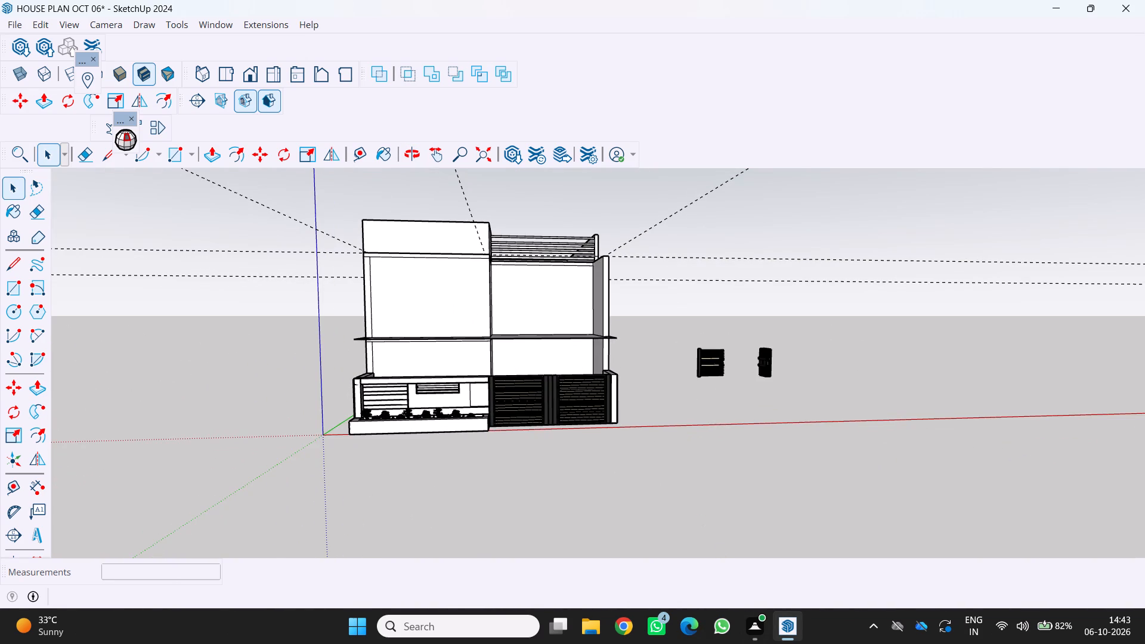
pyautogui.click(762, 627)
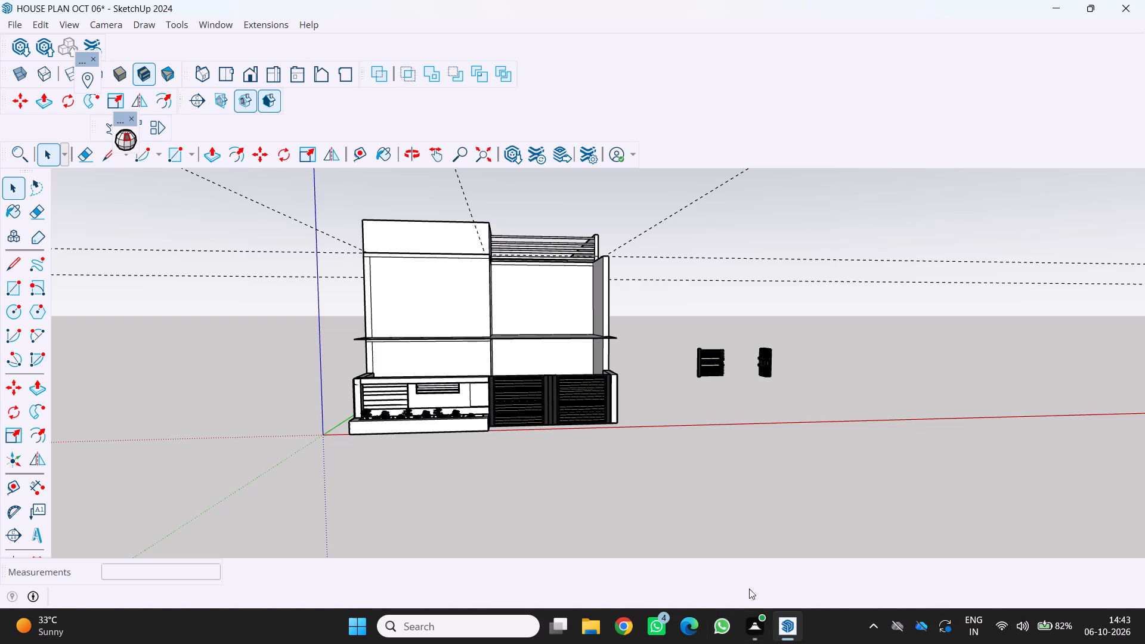
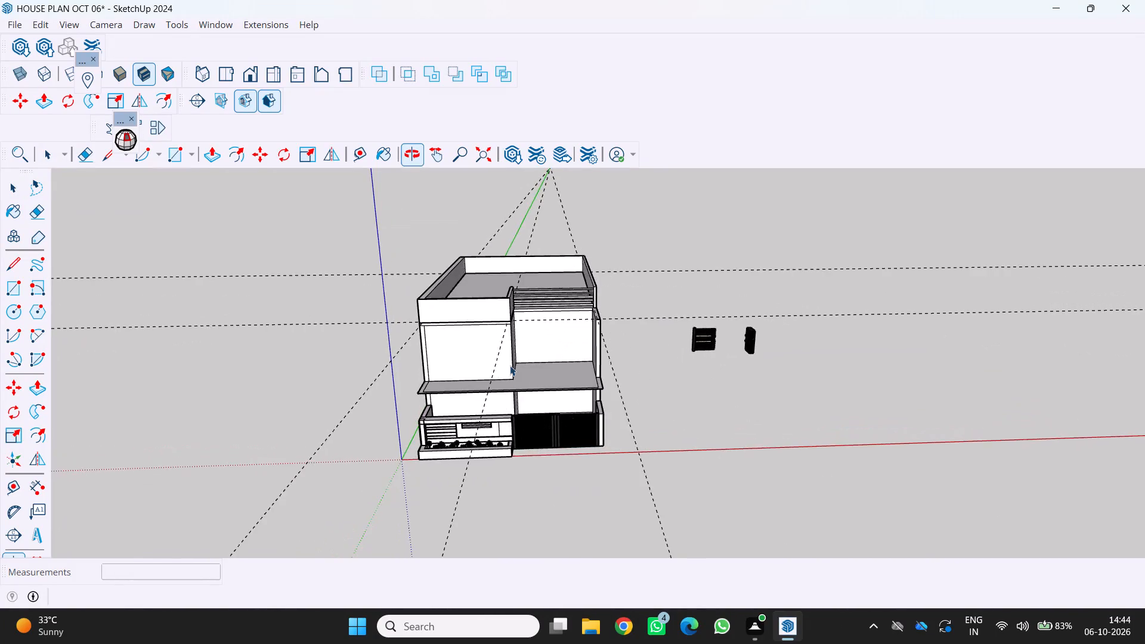
# Examine the front facade and the boundary wall's corner pillar, lined panel, rod-fitted opening and planter up close.
pyautogui.scroll(3, 510, 366)
pyautogui.moveTo(510, 365); pyautogui.dragTo(494, 350, button='middle')
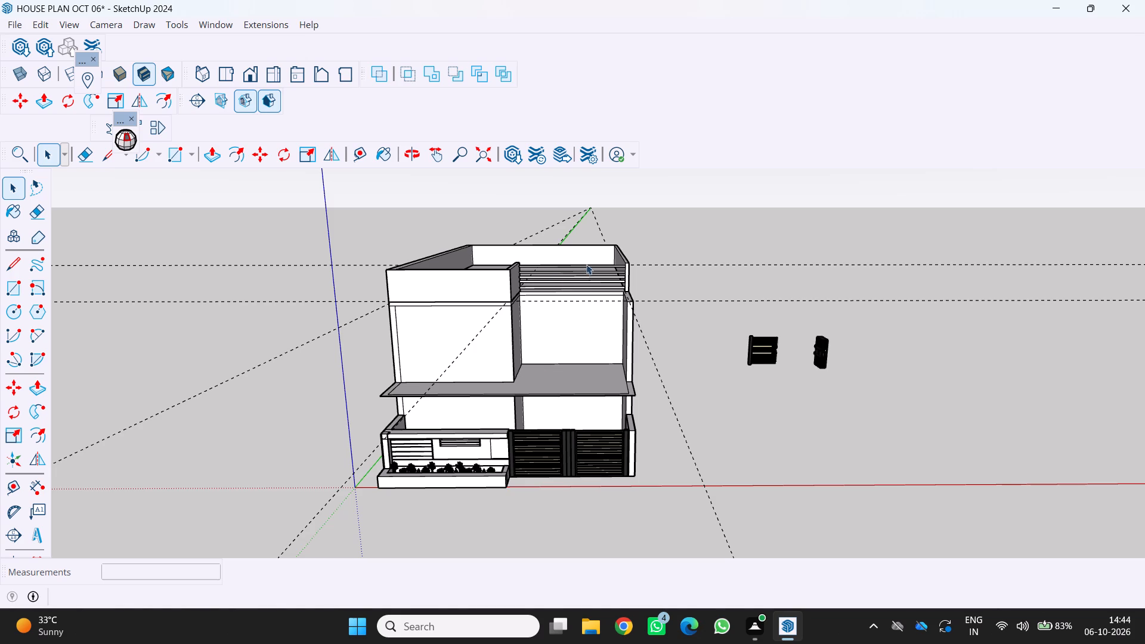
pyautogui.scroll(-3, 640, 244)
pyautogui.scroll(4, 373, 382)
pyautogui.scroll(1, 481, 428)
pyautogui.moveTo(444, 408); pyautogui.dragTo(331, 339, button='middle')
pyautogui.scroll(7, 402, 360)
pyautogui.scroll(3, 465, 391)
pyautogui.moveTo(514, 428); pyautogui.dragTo(535, 454, button='middle')
pyautogui.scroll(-2, 460, 358)
pyautogui.moveTo(445, 358); pyautogui.dragTo(485, 387, button='middle')
pyautogui.scroll(-1, 485, 387)
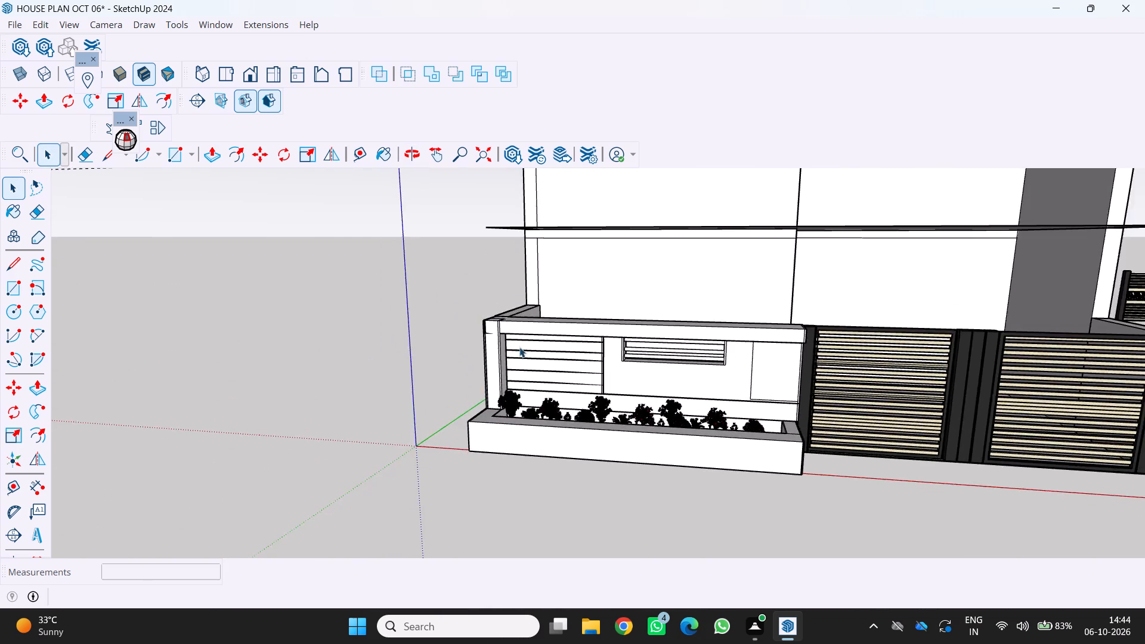
pyautogui.scroll(7, 524, 345)
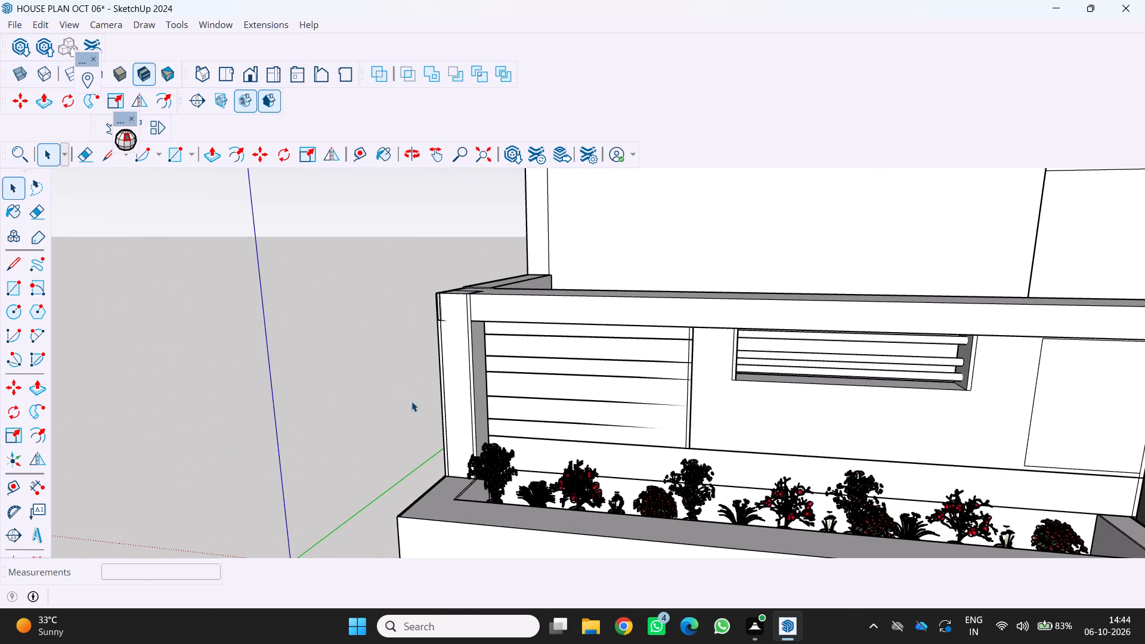
pyautogui.scroll(-5, 438, 377)
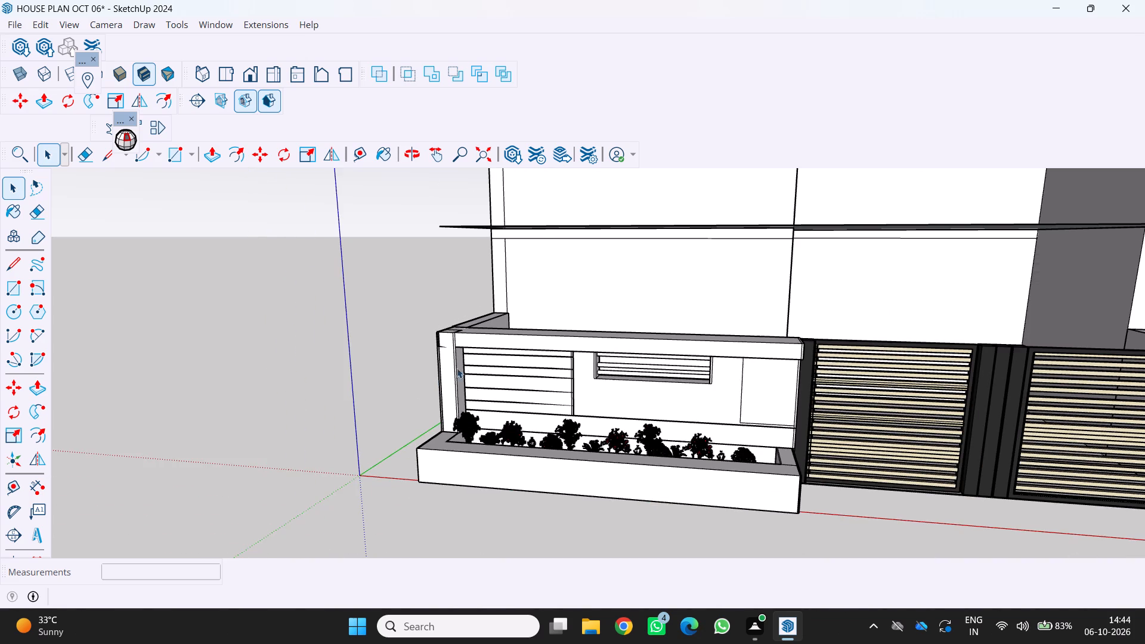
# Paint the lined panel on the boundary wall with Wood Veneer 01 from the Wood materials.
pyautogui.press('b')
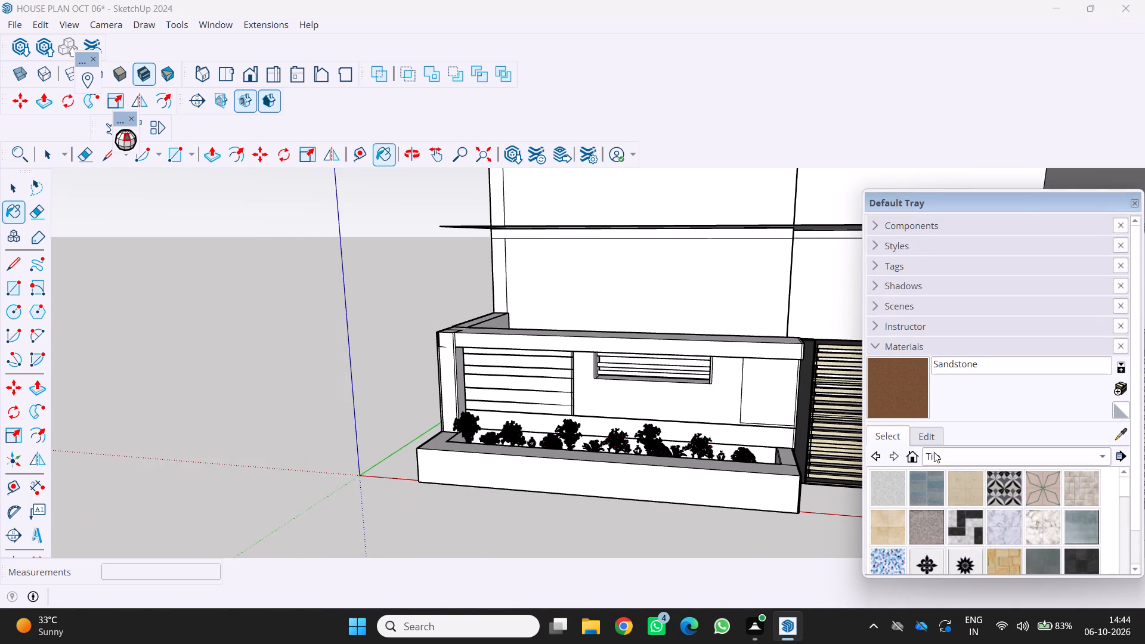
pyautogui.click(1094, 452)
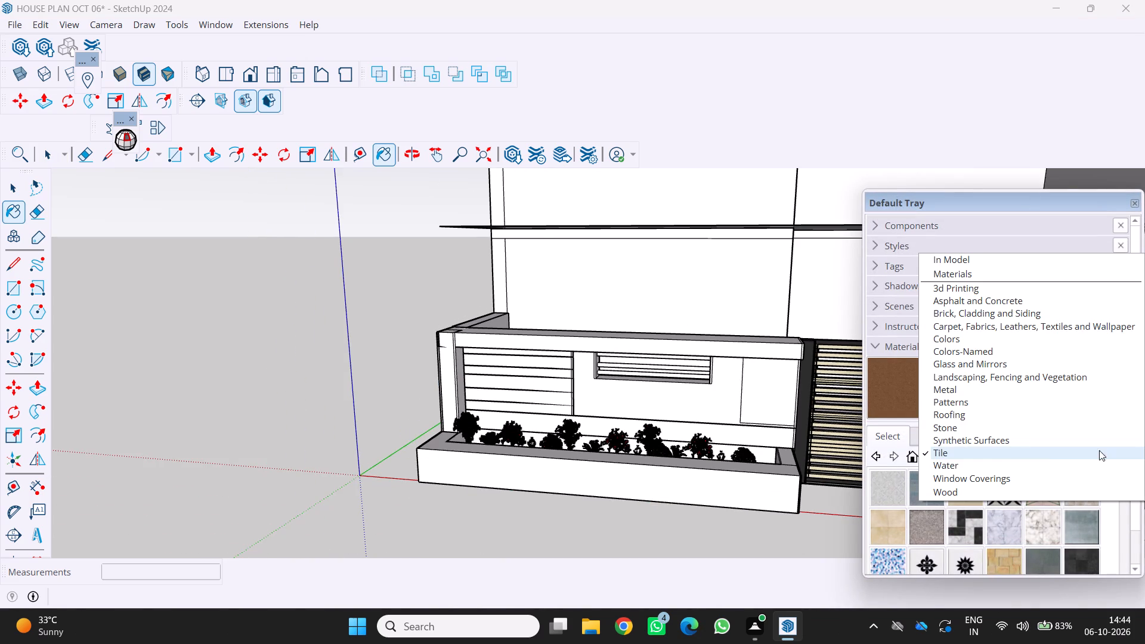
pyautogui.click(954, 428)
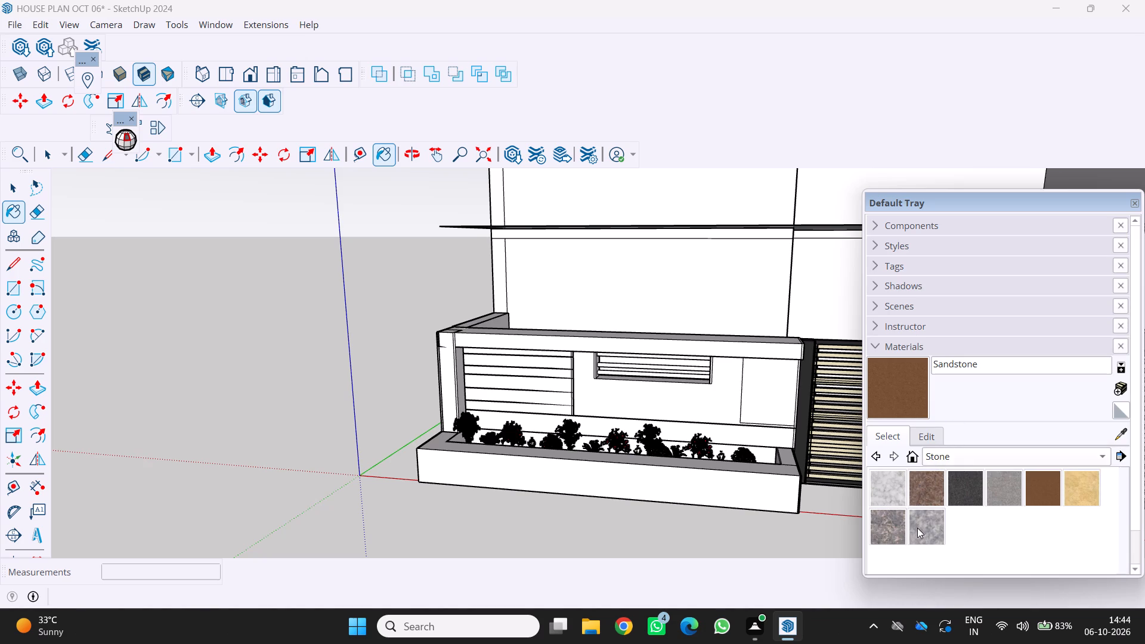
pyautogui.click(1098, 448)
pyautogui.click(1000, 486)
pyautogui.click(1056, 460)
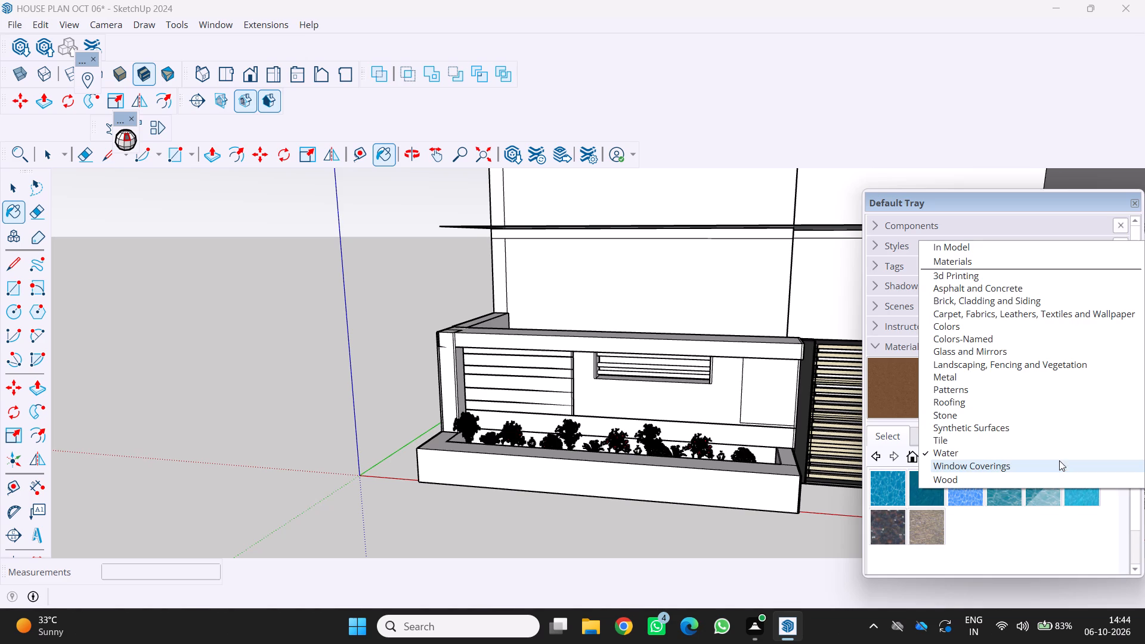
pyautogui.click(962, 464)
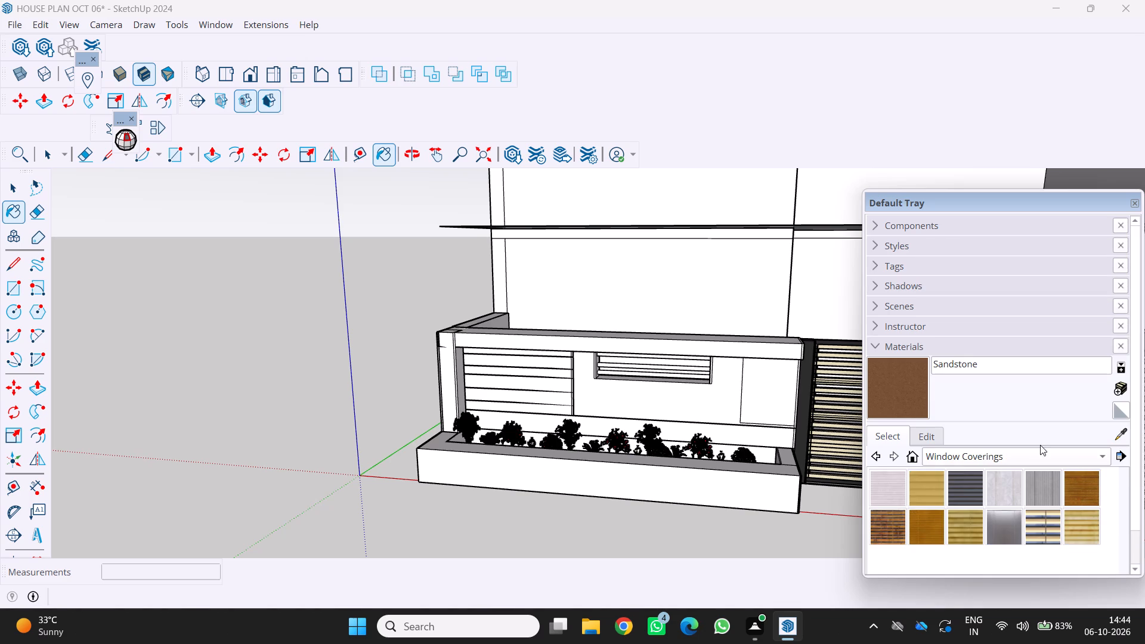
pyautogui.click(1091, 450)
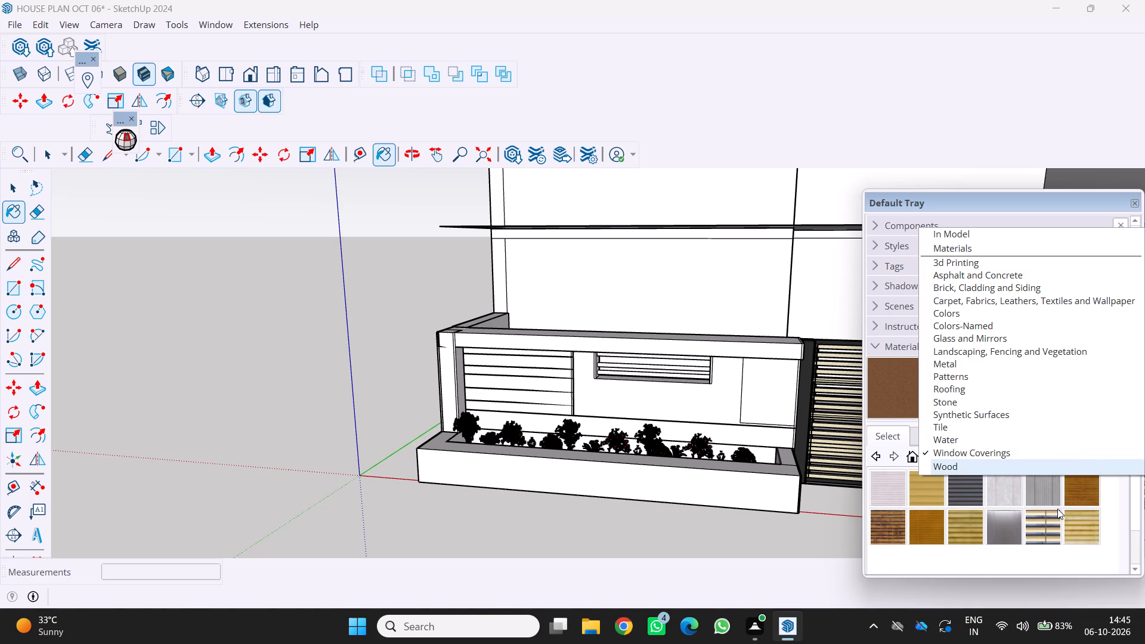
pyautogui.click(962, 456)
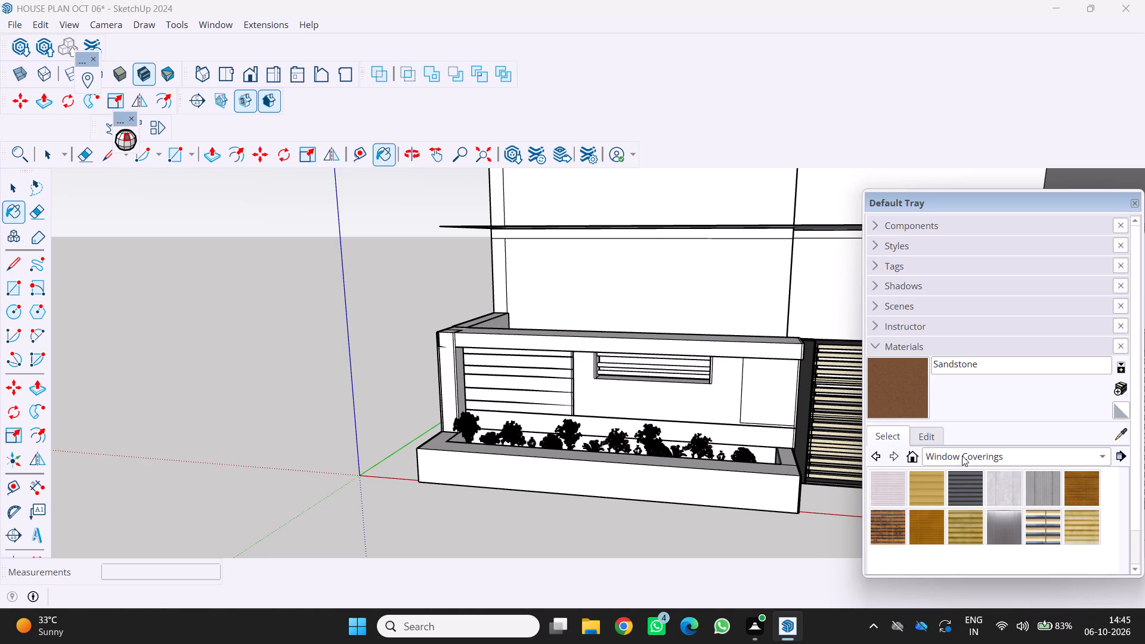
pyautogui.click(962, 456)
pyautogui.click(957, 436)
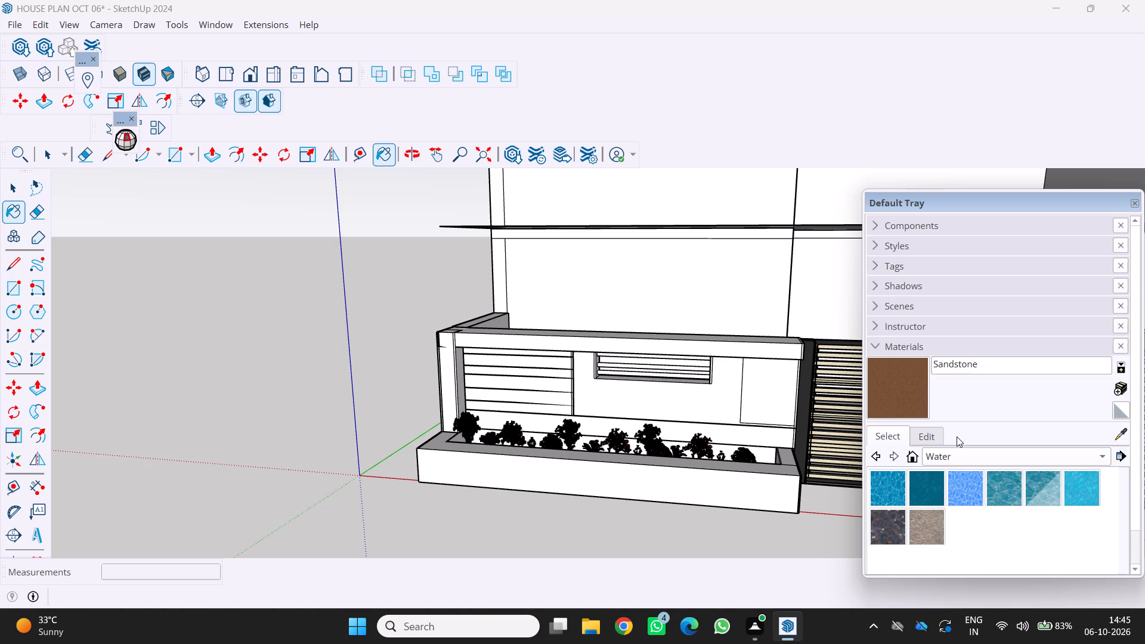
pyautogui.click(954, 453)
pyautogui.click(950, 480)
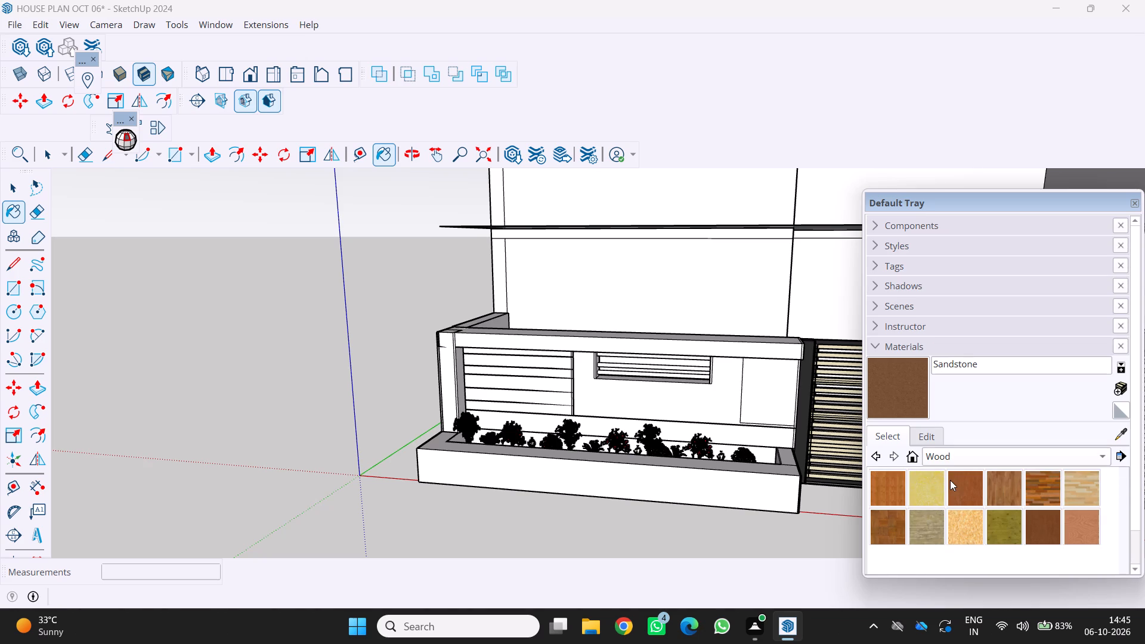
pyautogui.click(1047, 526)
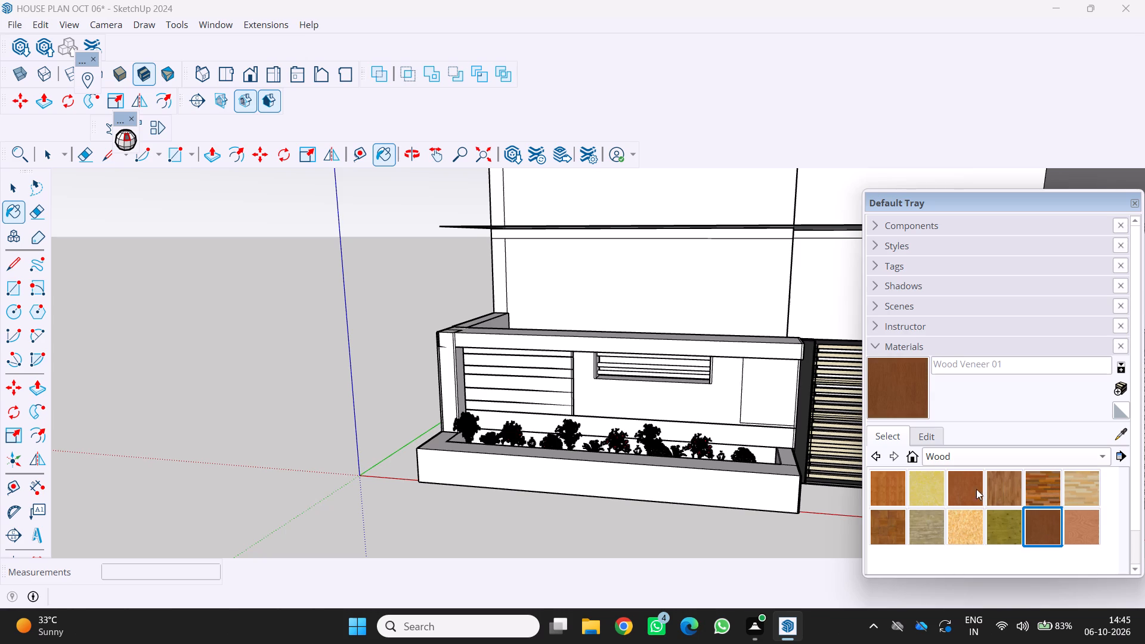
pyautogui.click(515, 392)
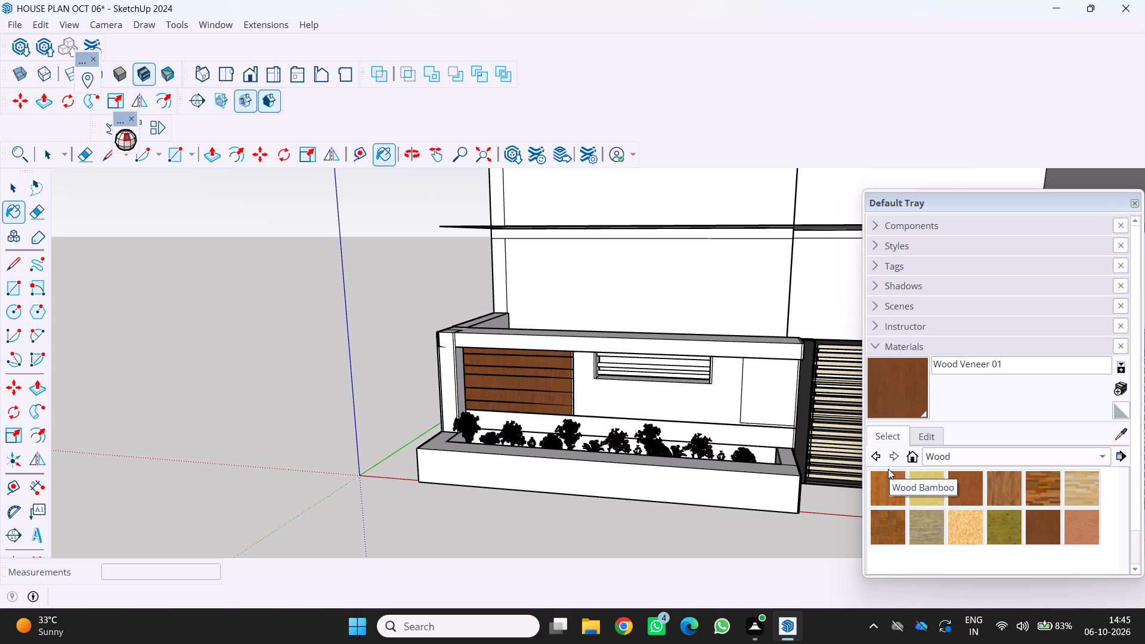
pyautogui.press('Escape')
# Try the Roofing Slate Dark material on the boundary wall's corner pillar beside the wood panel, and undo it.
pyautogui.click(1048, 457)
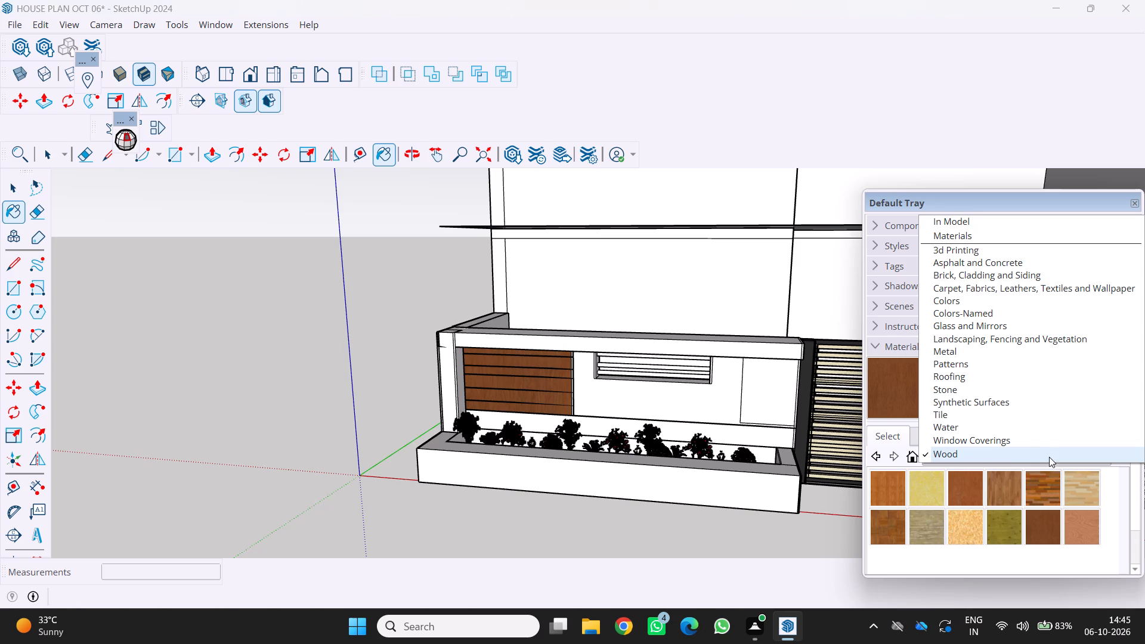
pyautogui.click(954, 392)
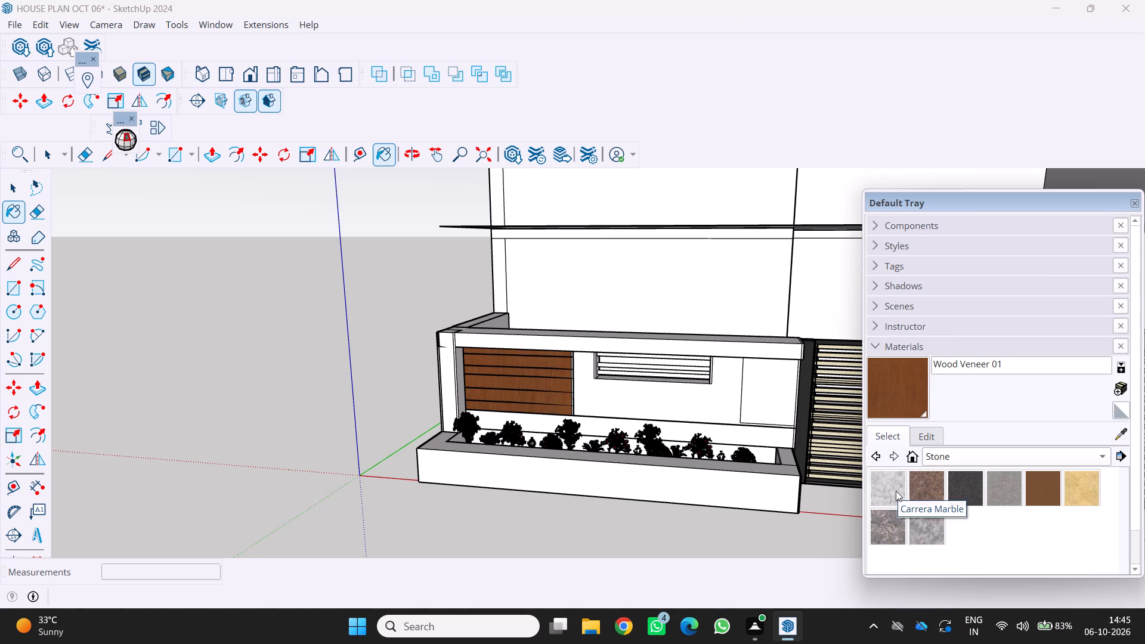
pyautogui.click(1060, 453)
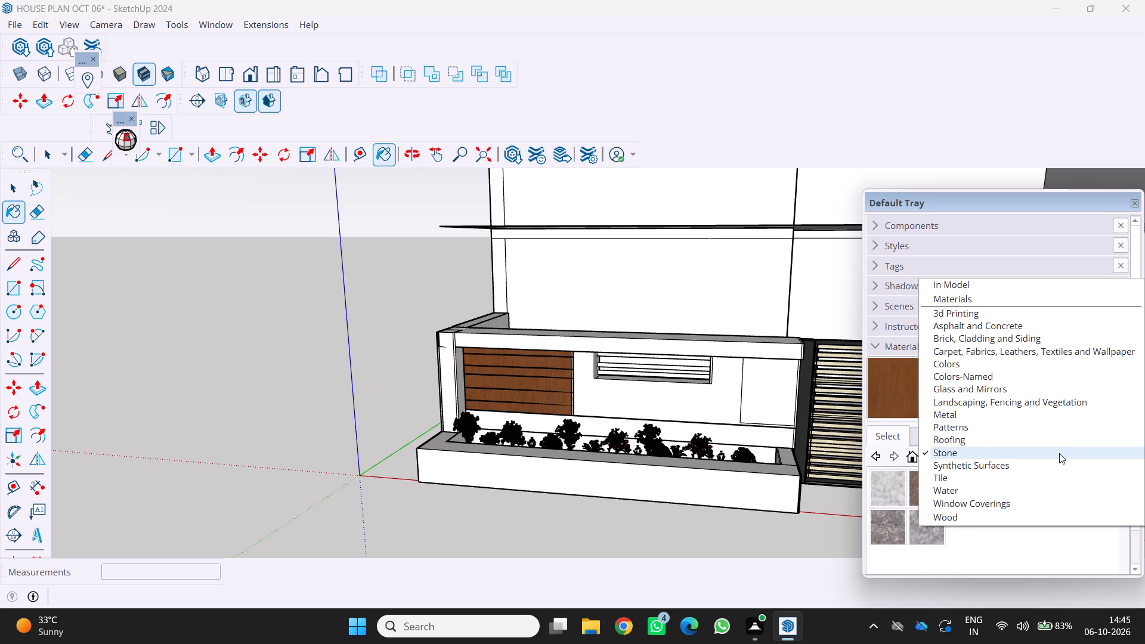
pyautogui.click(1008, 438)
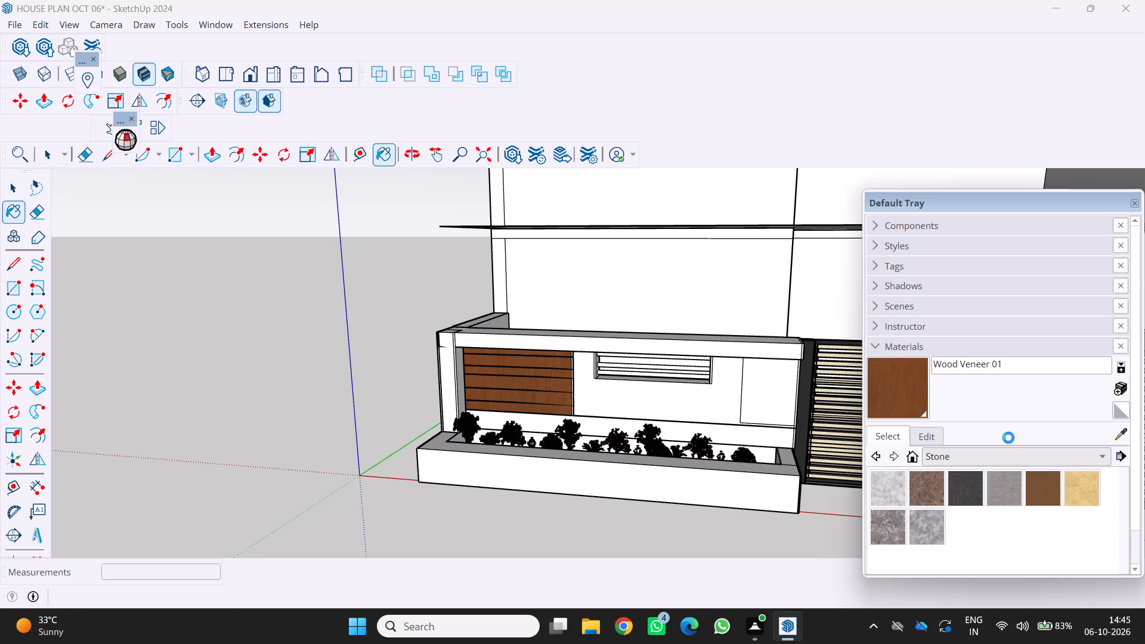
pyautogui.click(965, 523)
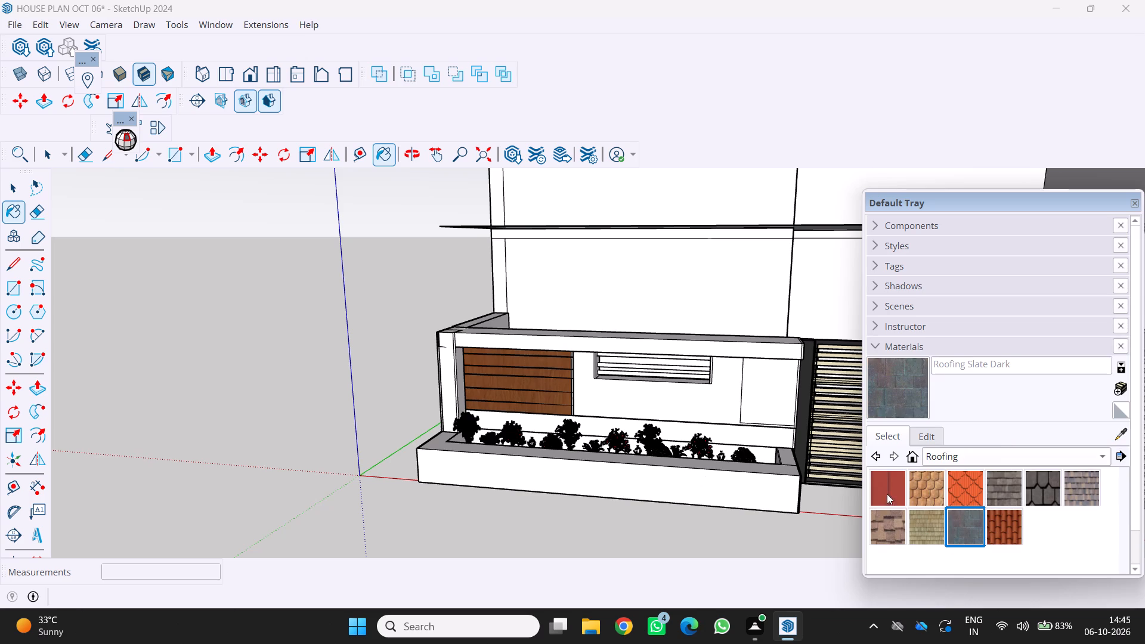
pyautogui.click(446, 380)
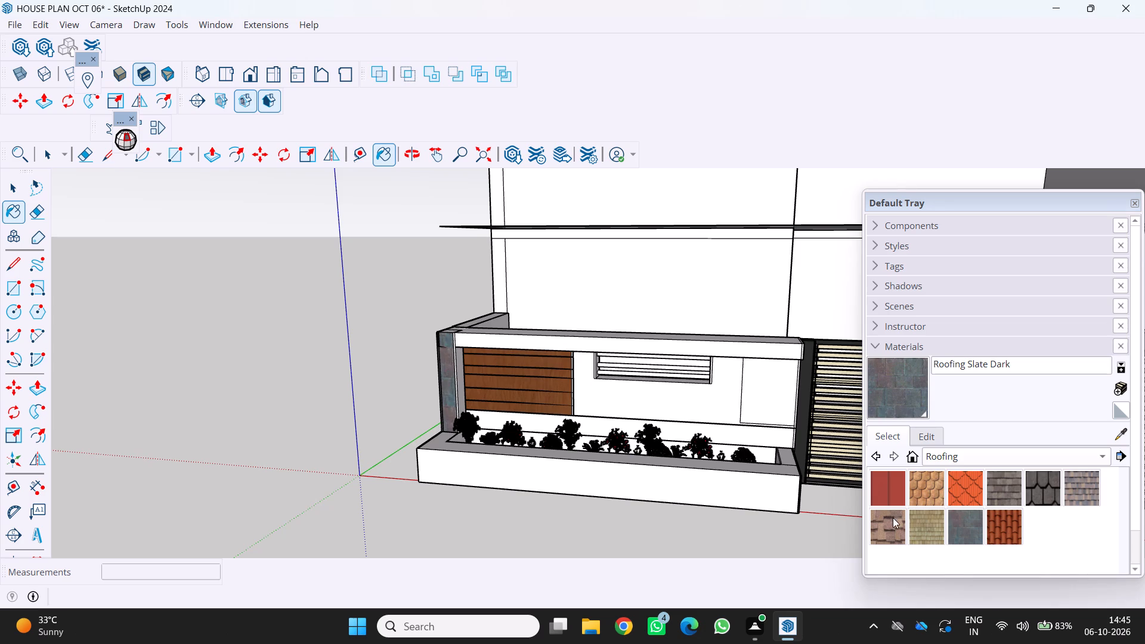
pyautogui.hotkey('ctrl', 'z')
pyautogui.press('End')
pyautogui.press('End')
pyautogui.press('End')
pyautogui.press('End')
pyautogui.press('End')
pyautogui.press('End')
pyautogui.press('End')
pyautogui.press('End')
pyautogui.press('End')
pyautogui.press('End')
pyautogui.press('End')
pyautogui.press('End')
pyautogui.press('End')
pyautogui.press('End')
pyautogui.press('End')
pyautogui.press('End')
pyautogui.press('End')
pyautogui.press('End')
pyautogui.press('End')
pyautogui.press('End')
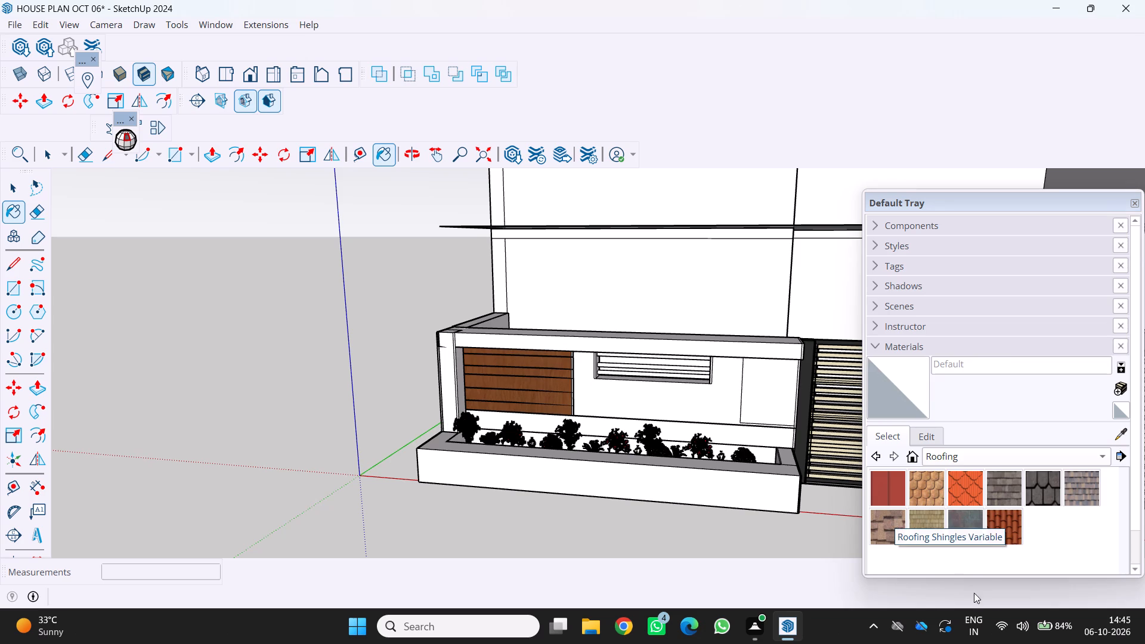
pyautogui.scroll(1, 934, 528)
# Switch the material library from Roofing to Wood and look through the available material categories for another finish.
pyautogui.click(1022, 455)
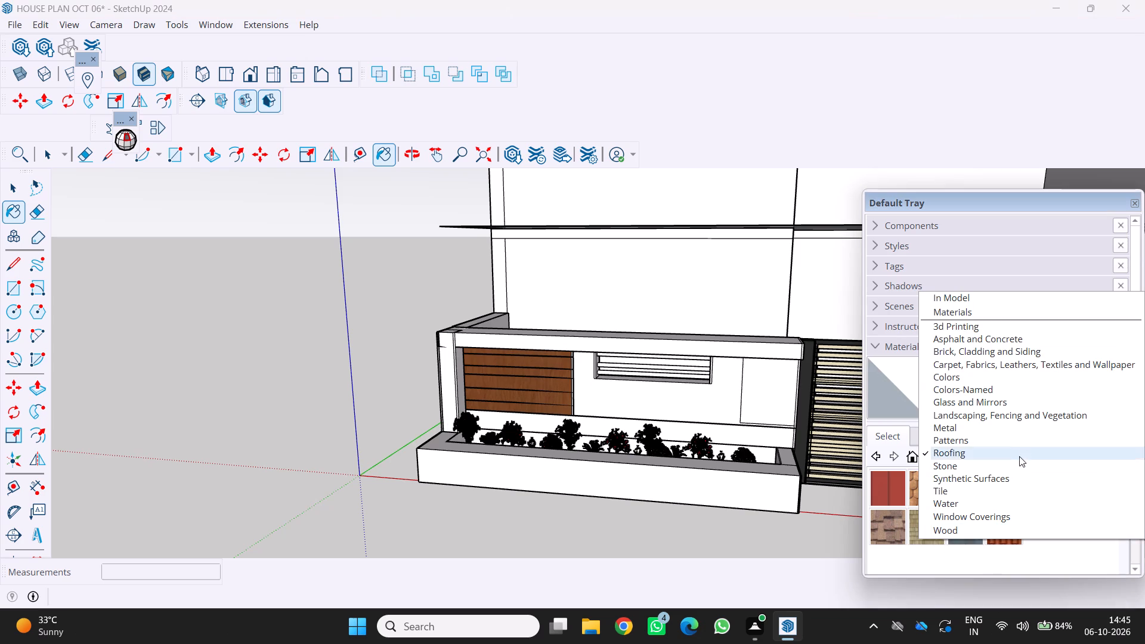
pyautogui.click(971, 445)
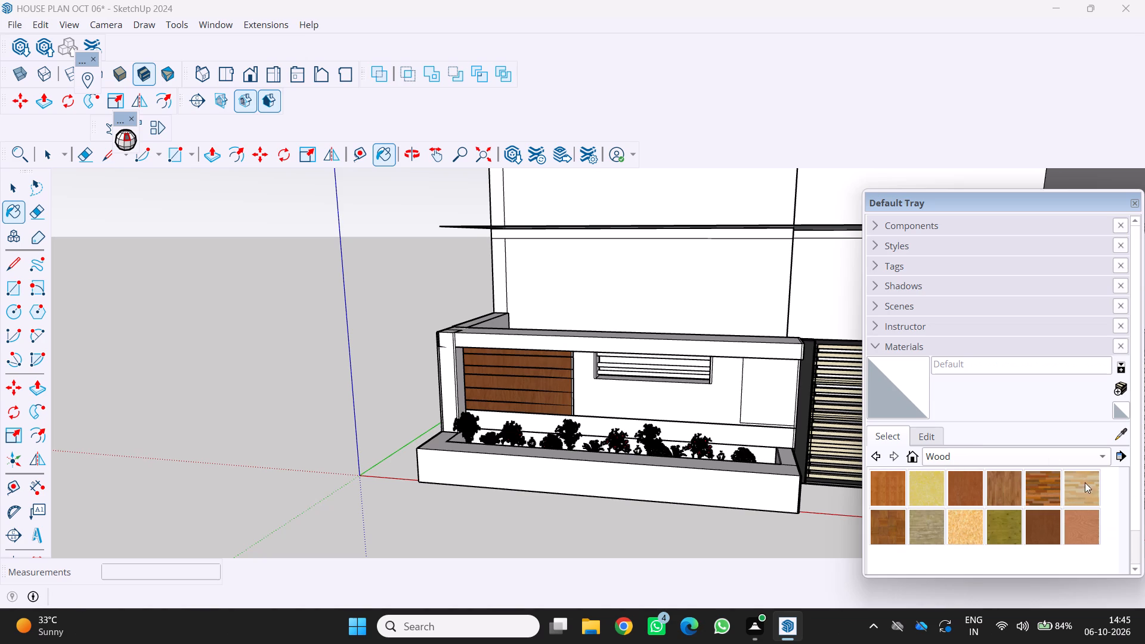
pyautogui.click(1063, 456)
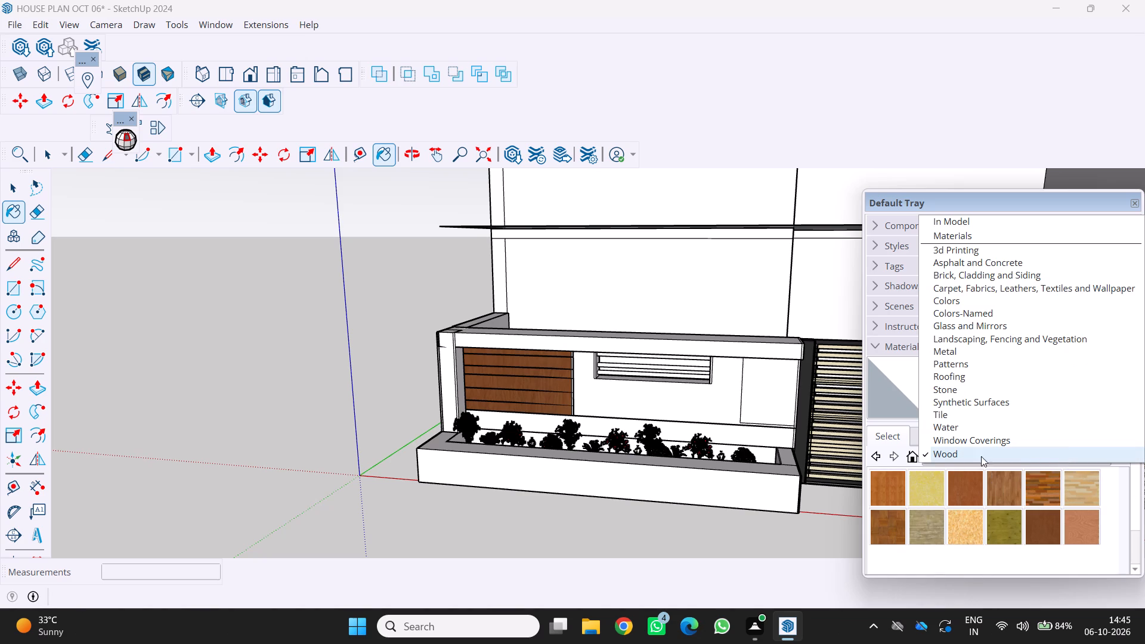
pyautogui.click(960, 351)
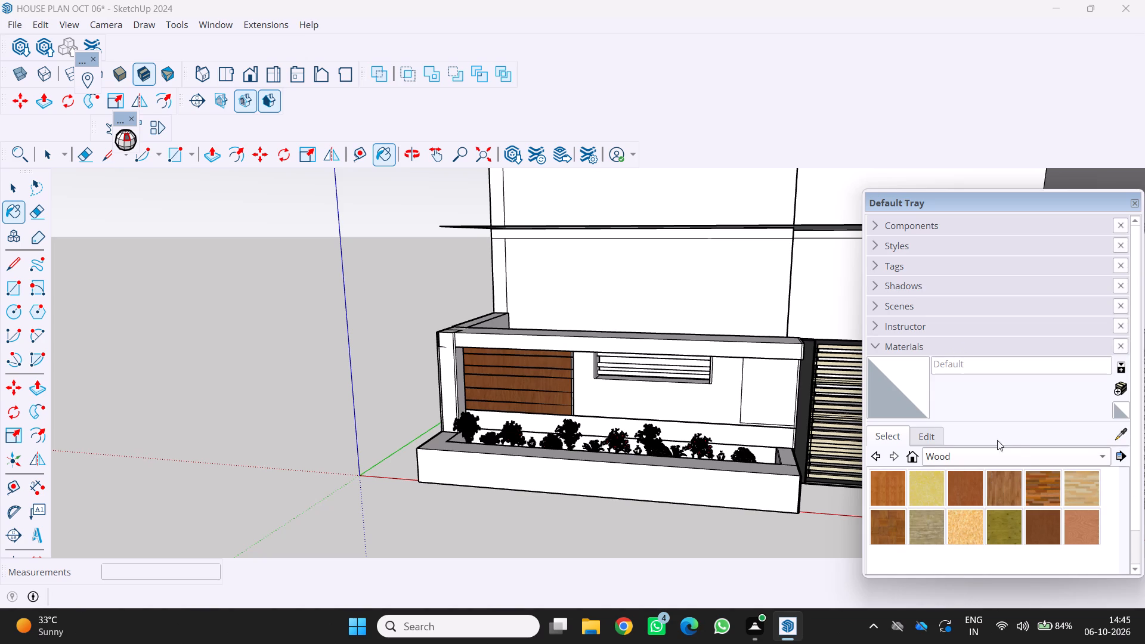
pyautogui.click(1008, 451)
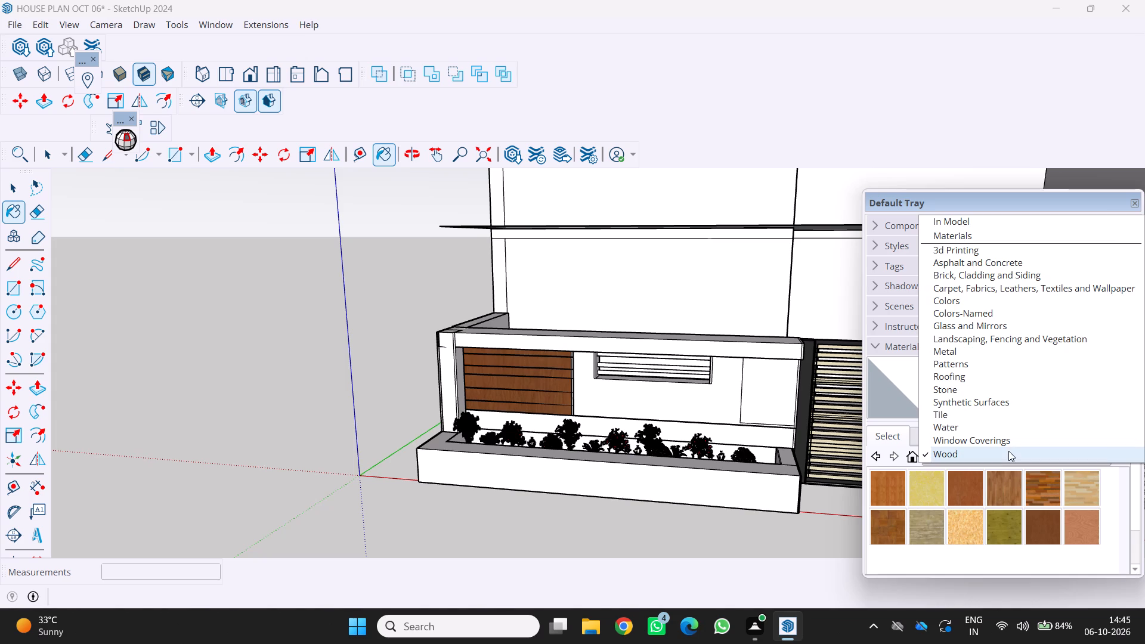
pyautogui.click(973, 340)
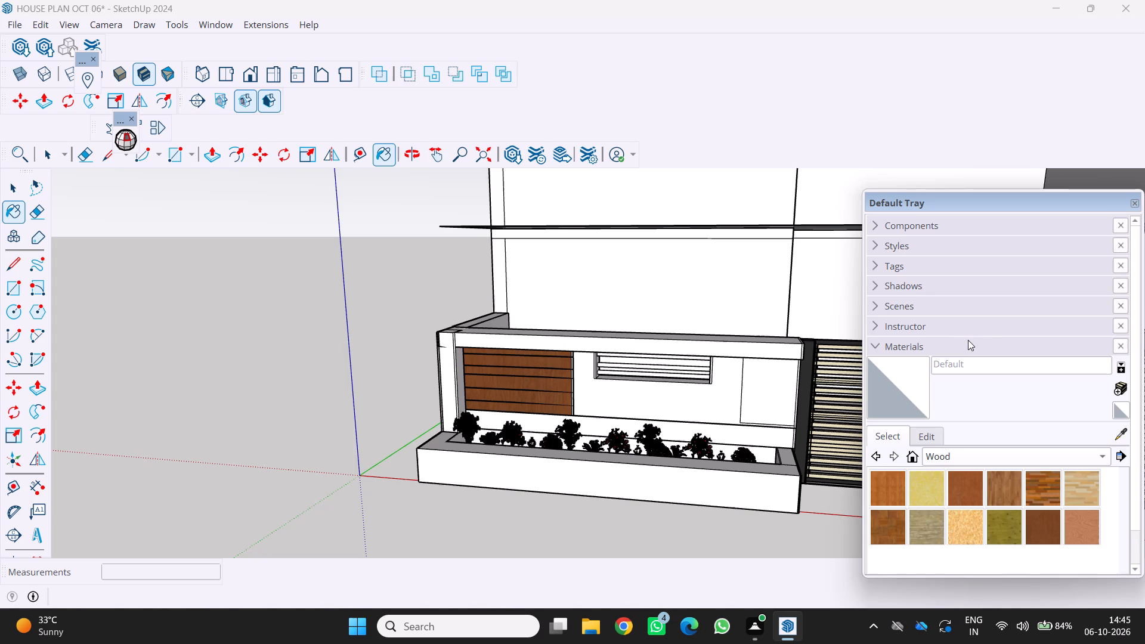
pyautogui.click(969, 459)
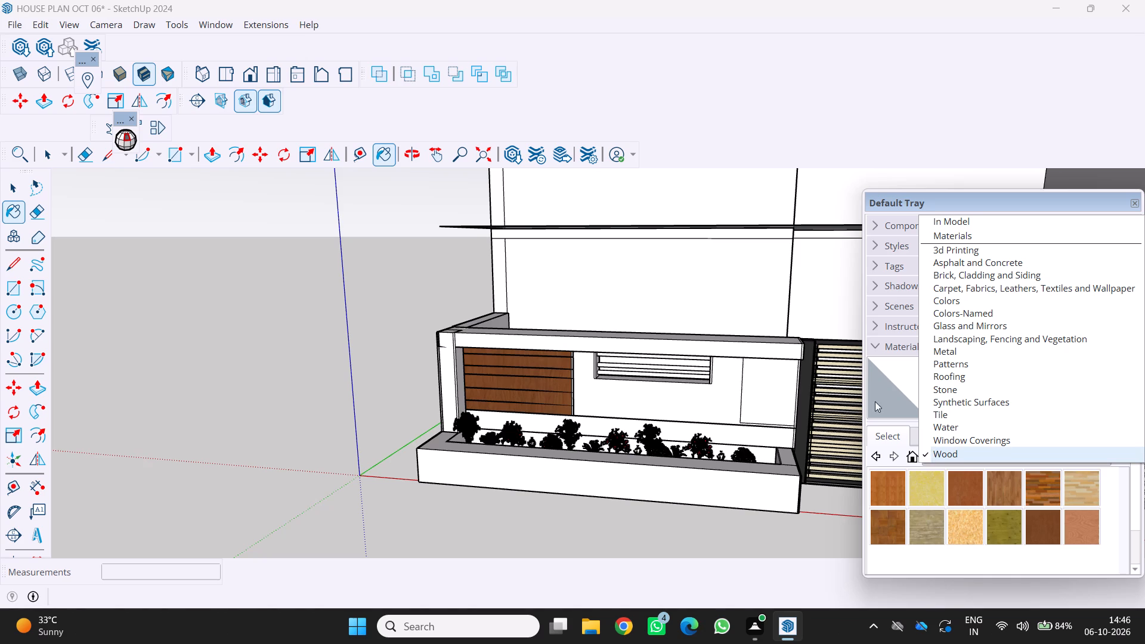
pyautogui.click(947, 434)
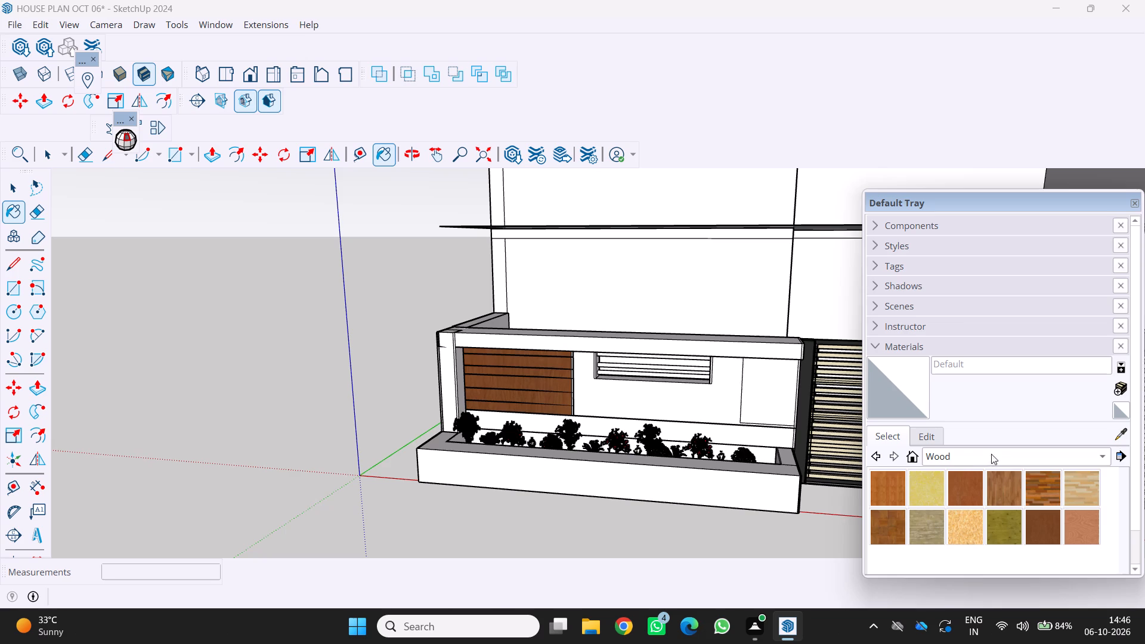
pyautogui.click(979, 460)
pyautogui.click(970, 425)
pyautogui.click(957, 455)
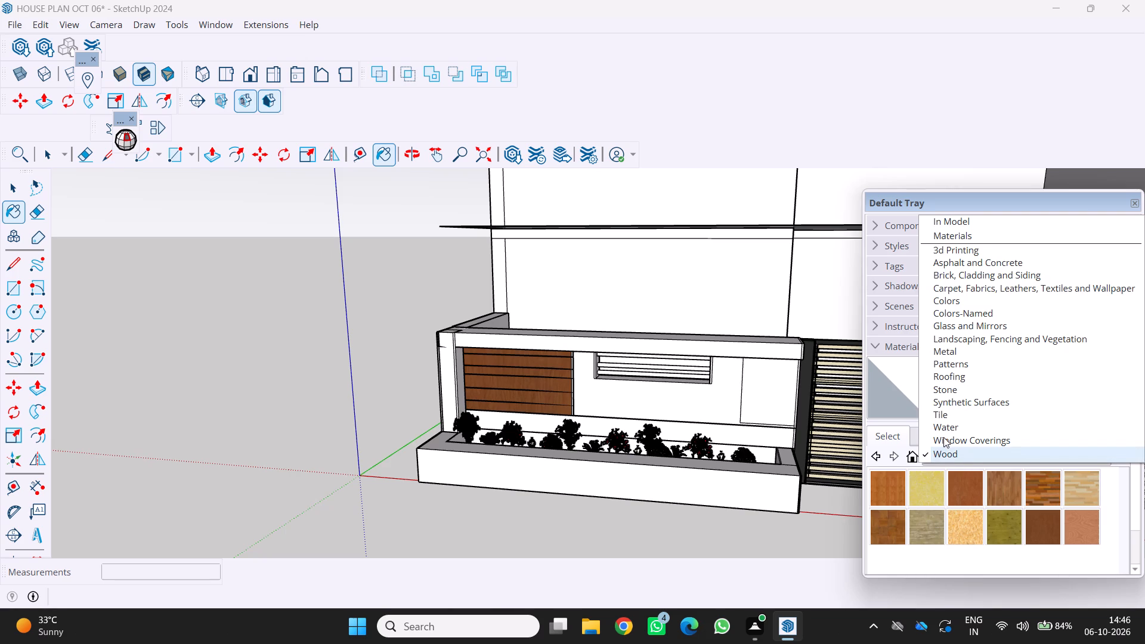
pyautogui.click(943, 434)
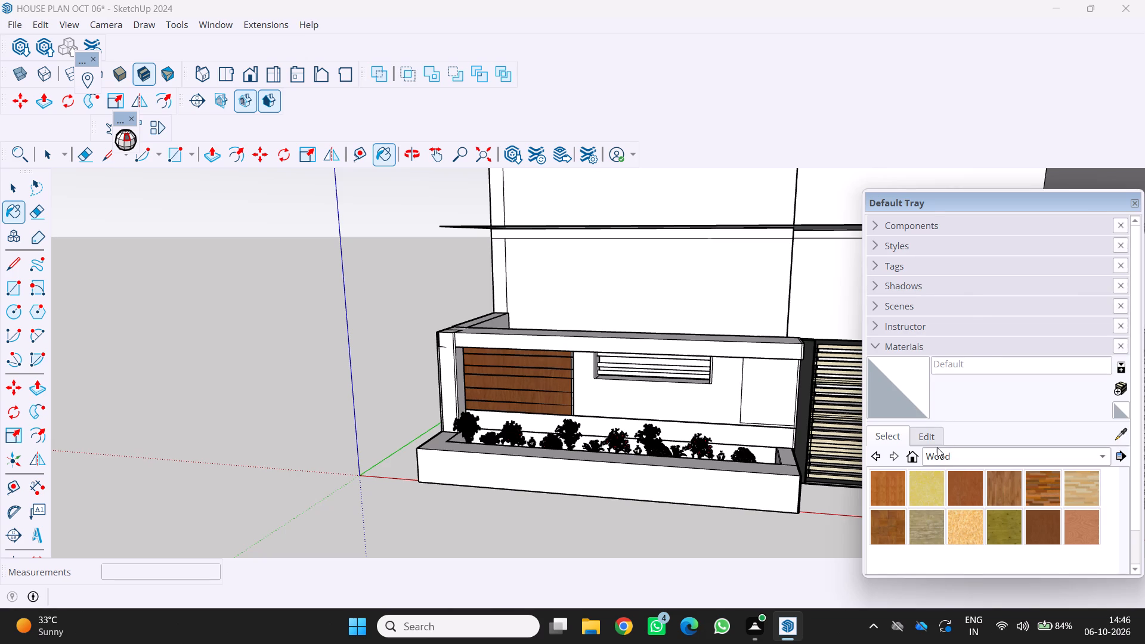
pyautogui.click(937, 447)
pyautogui.click(951, 388)
pyautogui.click(938, 450)
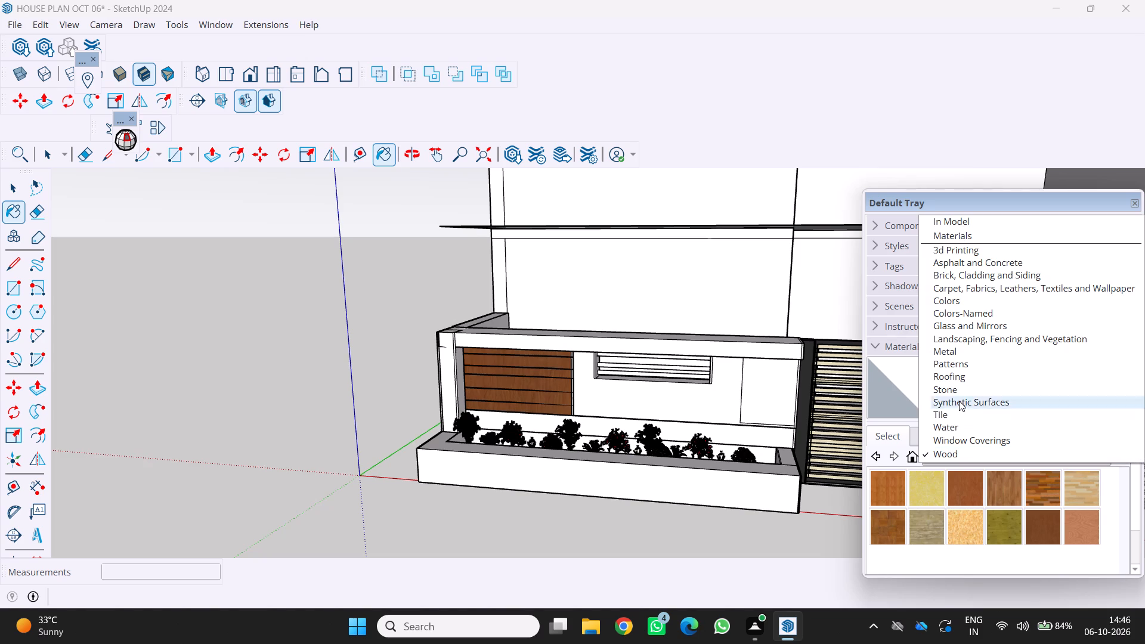
pyautogui.click(955, 385)
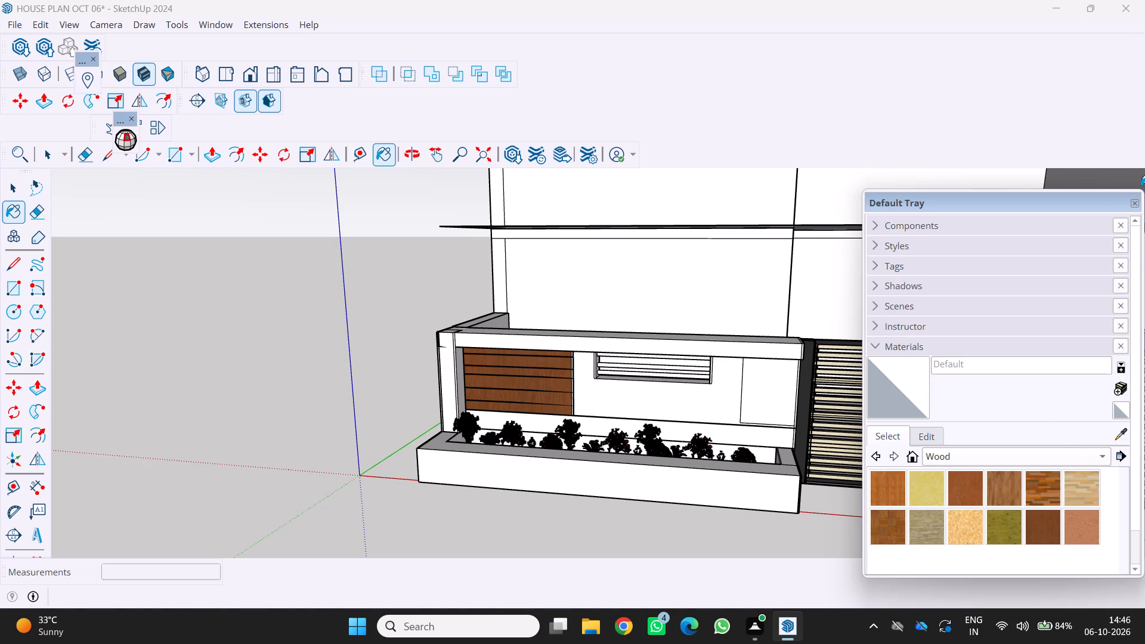
# Close the Default Tray and switch from the Paint Bucket to the Select tool.
pyautogui.click(1131, 208)
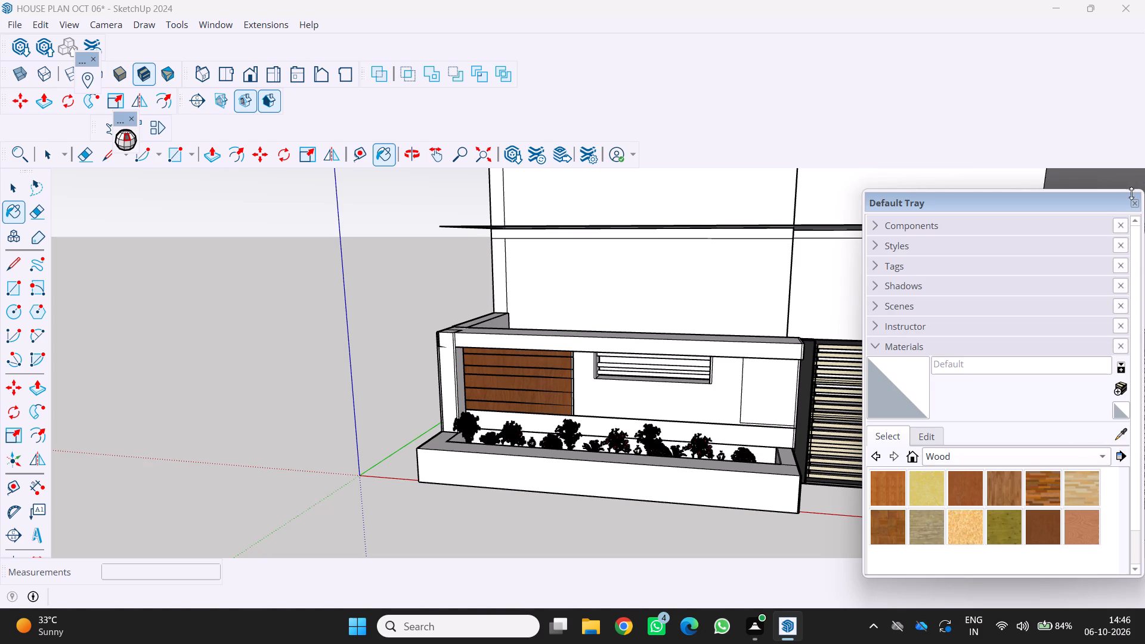
pyautogui.click(1137, 204)
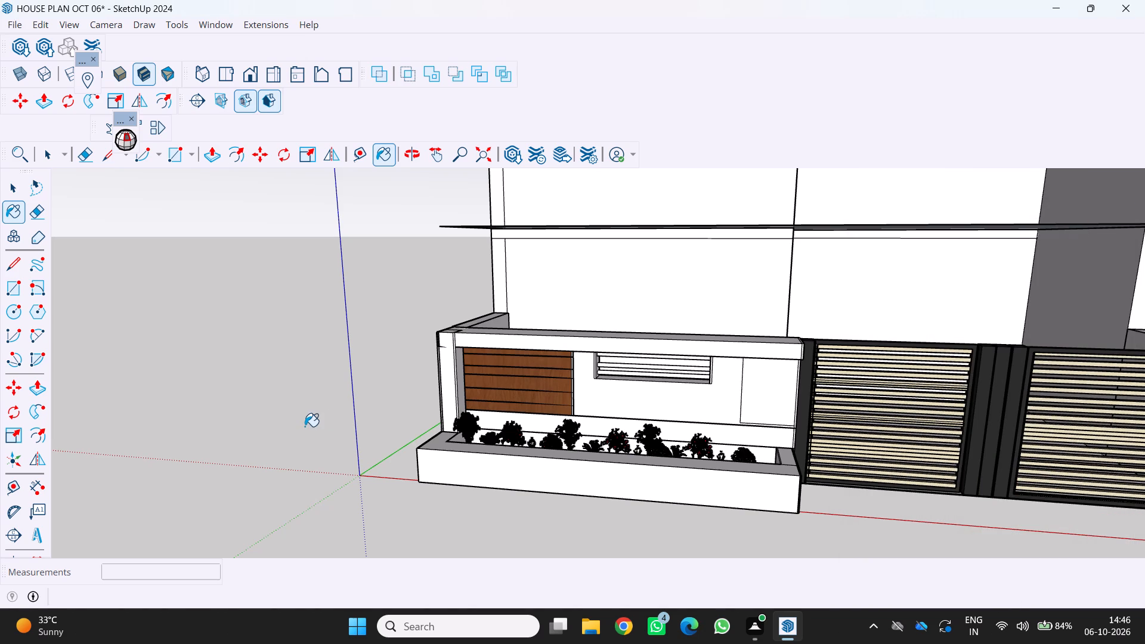
pyautogui.press('space')
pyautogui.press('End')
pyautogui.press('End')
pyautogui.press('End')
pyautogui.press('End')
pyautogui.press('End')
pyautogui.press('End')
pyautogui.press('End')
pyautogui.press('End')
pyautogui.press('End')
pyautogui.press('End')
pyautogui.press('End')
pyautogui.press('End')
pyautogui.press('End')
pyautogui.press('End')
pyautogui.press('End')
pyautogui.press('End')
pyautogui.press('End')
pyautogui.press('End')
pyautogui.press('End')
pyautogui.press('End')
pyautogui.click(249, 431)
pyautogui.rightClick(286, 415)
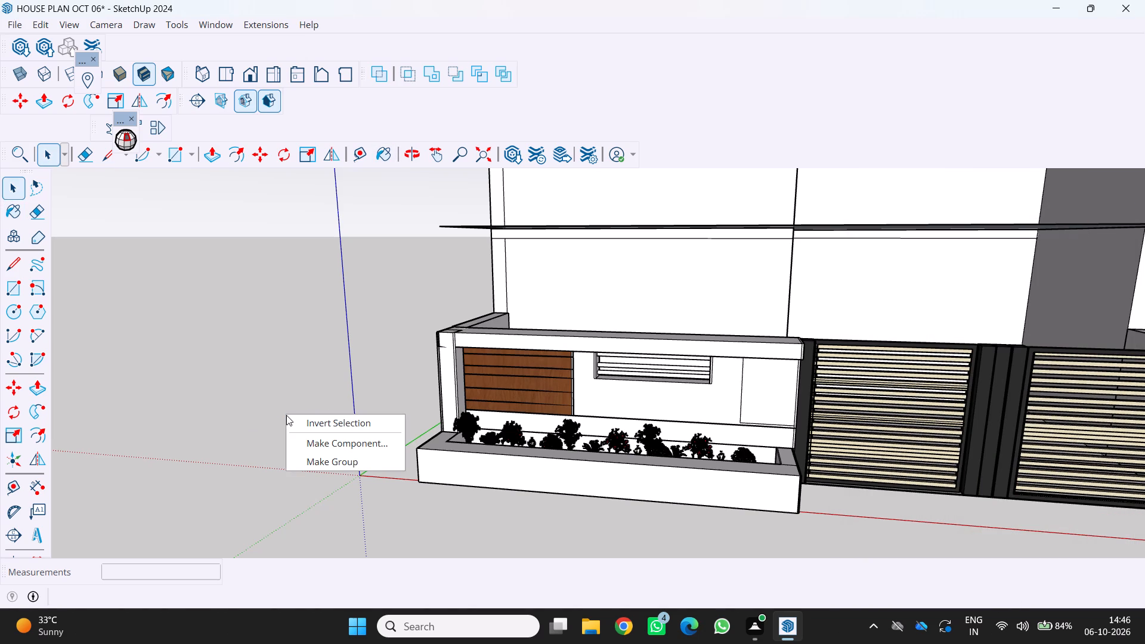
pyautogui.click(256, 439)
# Examine the whole house facade from several angles, including the boundary wall's wood panel, planter, gates and the canopy above.
pyautogui.scroll(-8, 254, 432)
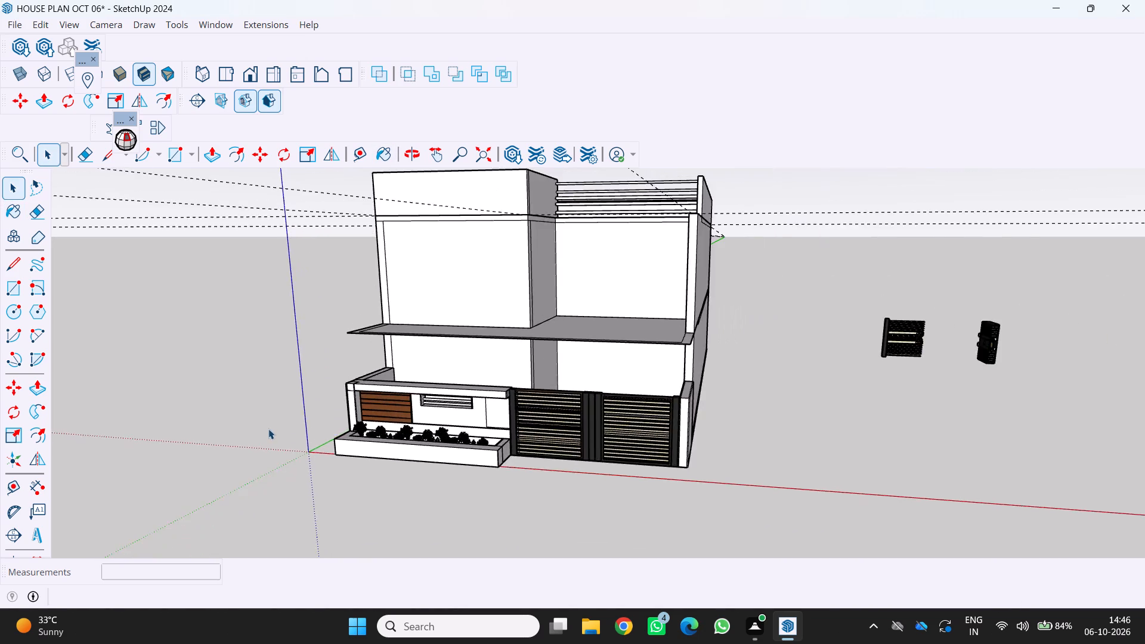
pyautogui.moveTo(268, 429); pyautogui.dragTo(349, 459, button='middle')
pyautogui.scroll(-4, 868, 384)
pyautogui.moveTo(850, 384); pyautogui.dragTo(753, 326, button='middle')
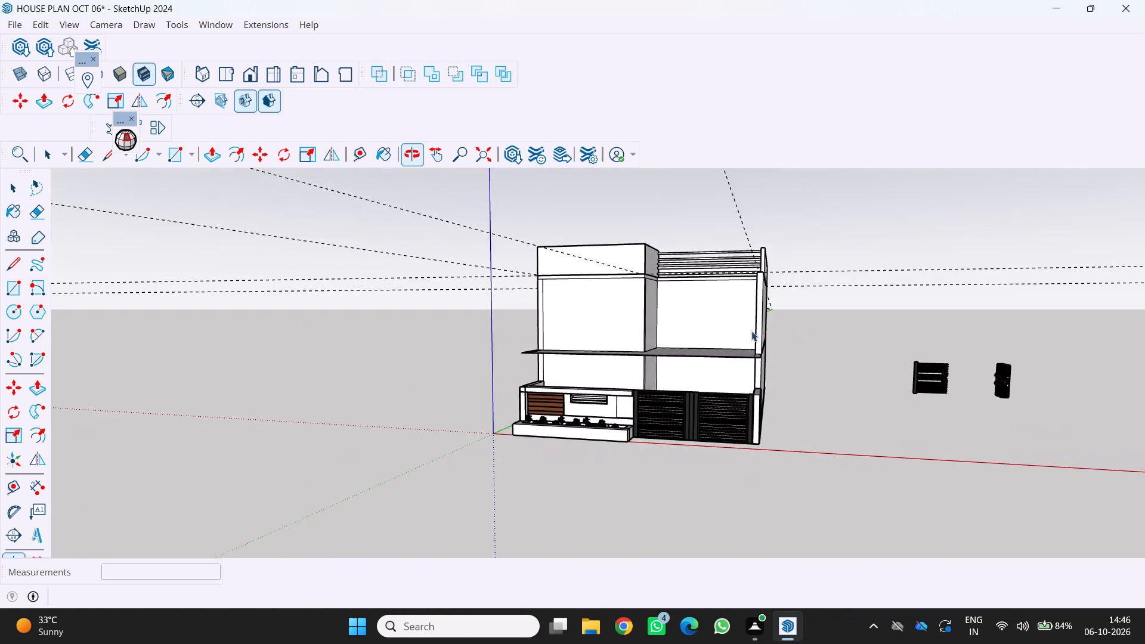
pyautogui.scroll(2, 827, 387)
pyautogui.doubleClick(829, 385)
pyautogui.rightClick(829, 385)
pyautogui.moveTo(807, 428); pyautogui.dragTo(803, 442)
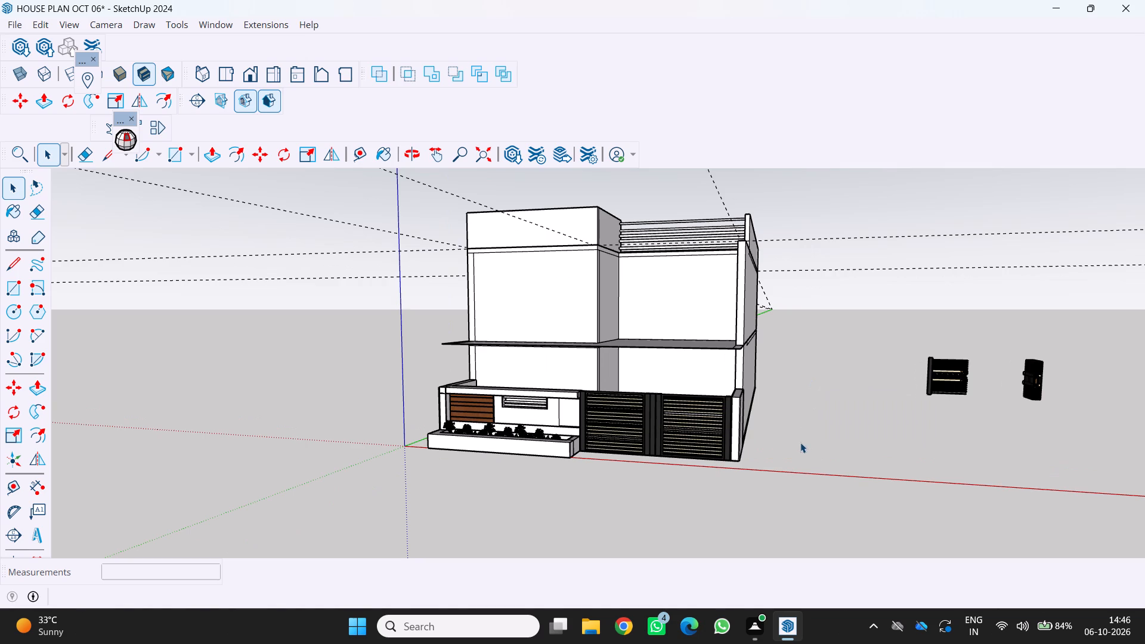
pyautogui.doubleClick(800, 442)
pyautogui.click(802, 442)
pyautogui.tripleClick(802, 442)
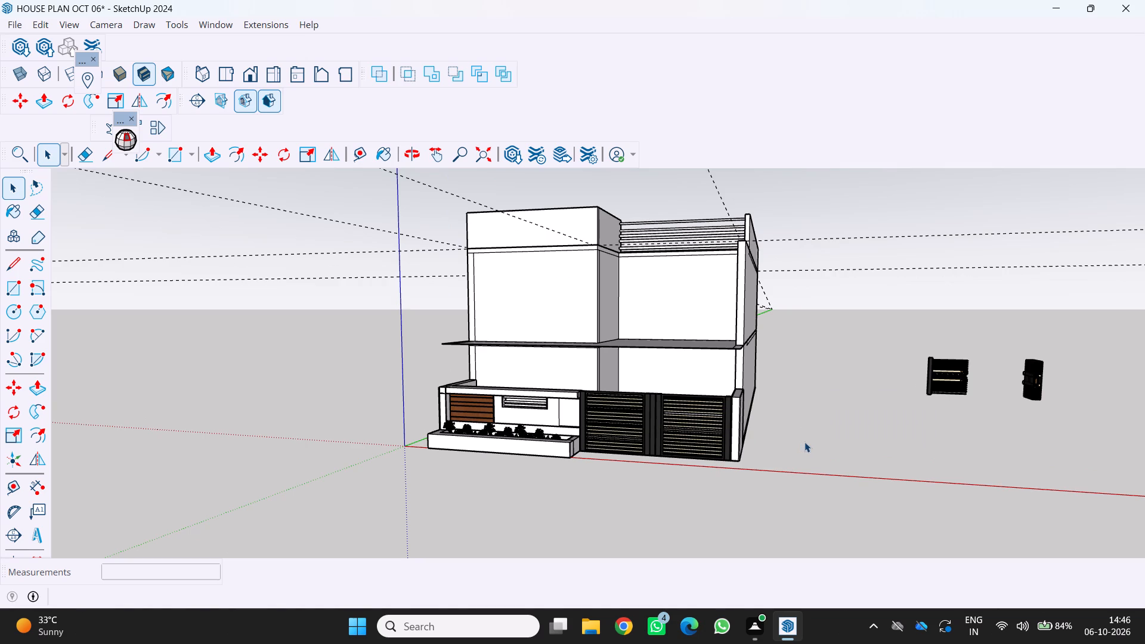
pyautogui.tripleClick(805, 441)
pyautogui.scroll(-6, 525, 355)
pyautogui.moveTo(528, 355); pyautogui.dragTo(625, 413, button='middle')
pyautogui.scroll(4, 545, 362)
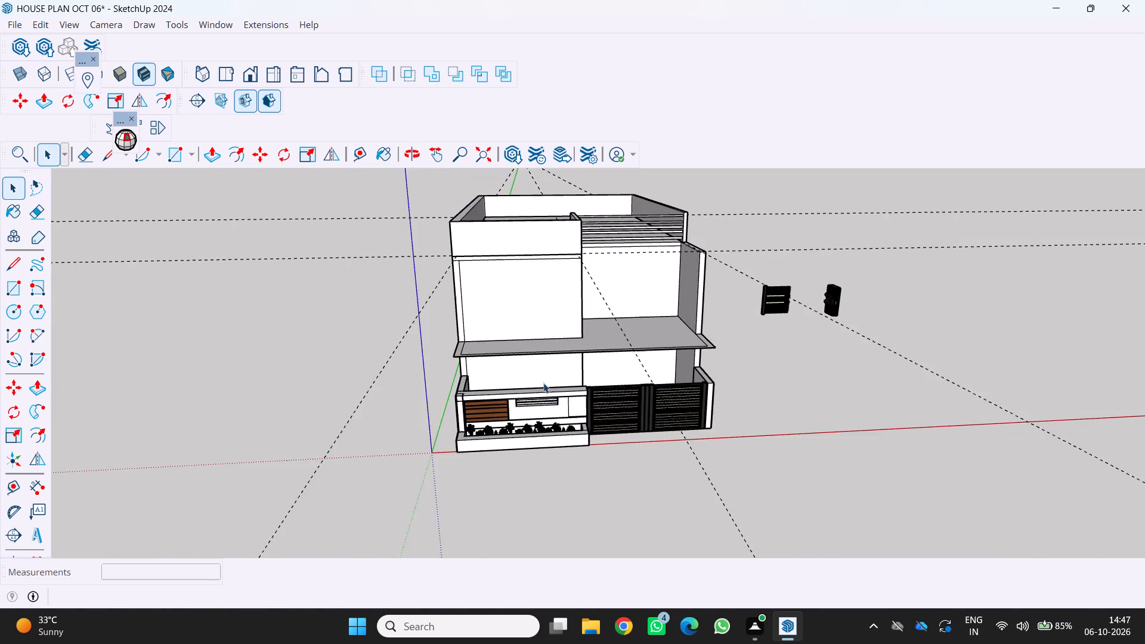
pyautogui.scroll(2, 540, 379)
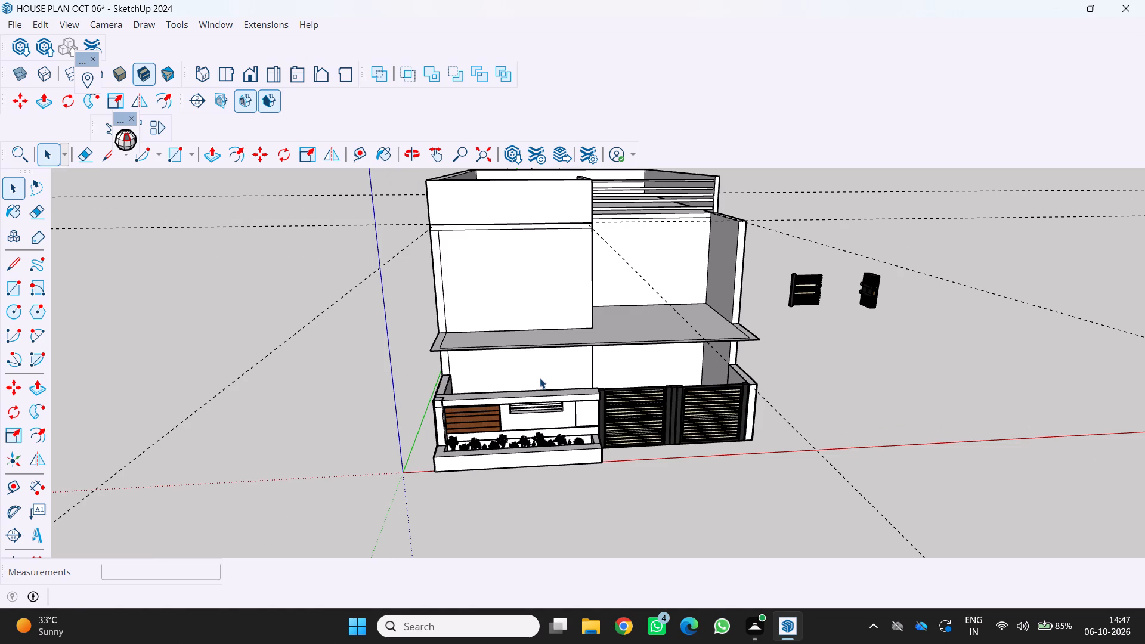
pyautogui.scroll(-1, 518, 426)
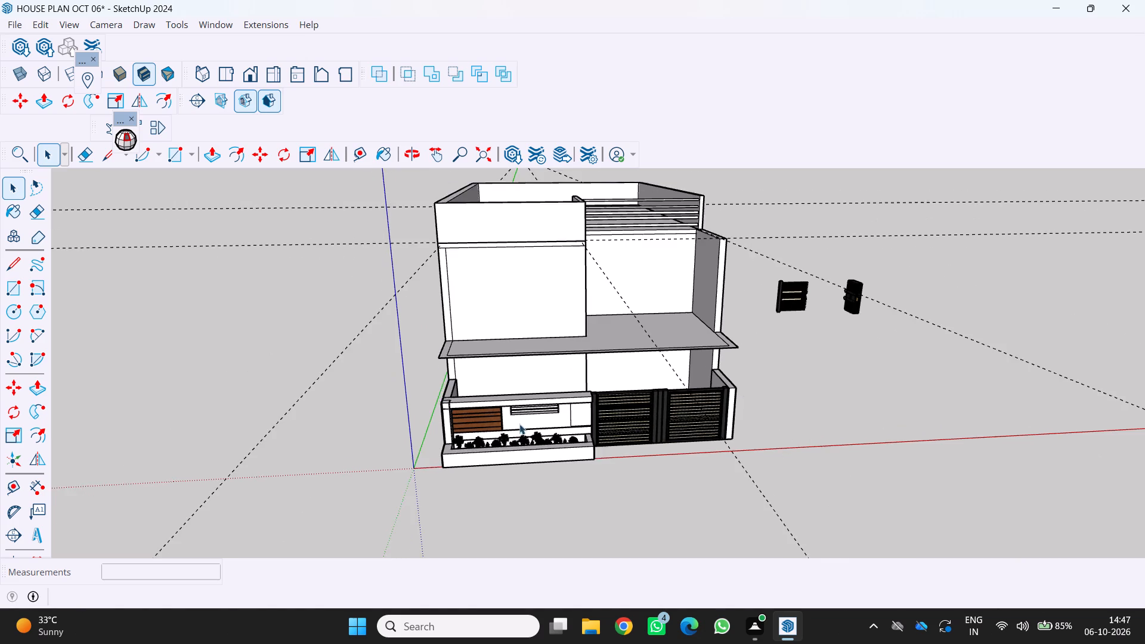
pyautogui.moveTo(519, 424); pyautogui.dragTo(446, 371, button='middle')
pyautogui.scroll(5, 512, 388)
pyautogui.moveTo(581, 431); pyautogui.dragTo(549, 393, button='middle')
pyautogui.scroll(3, 561, 410)
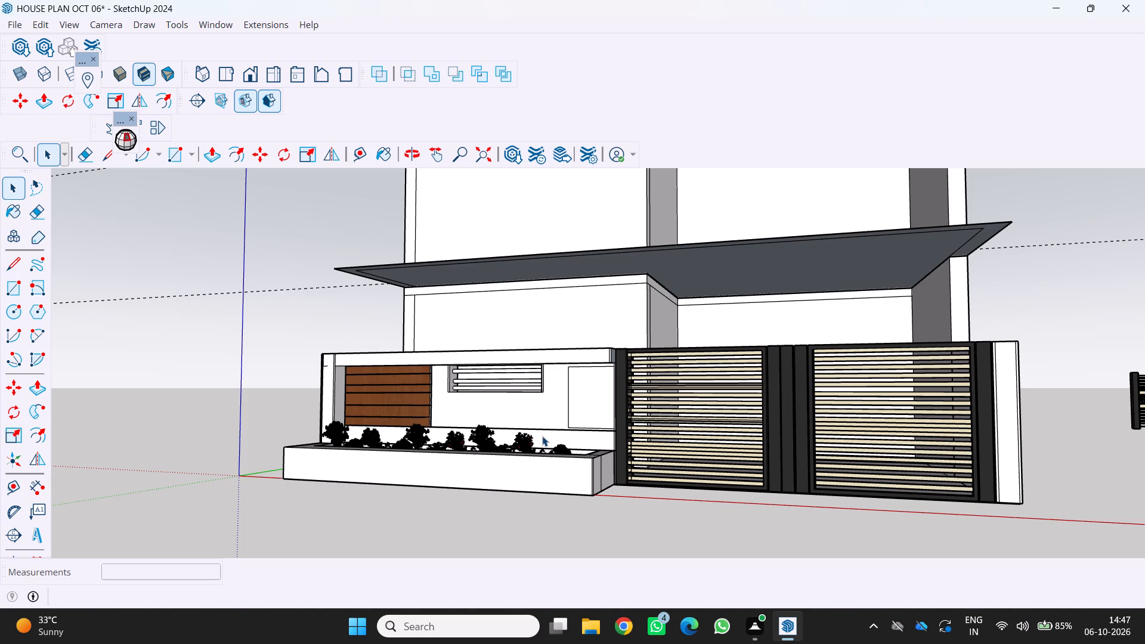
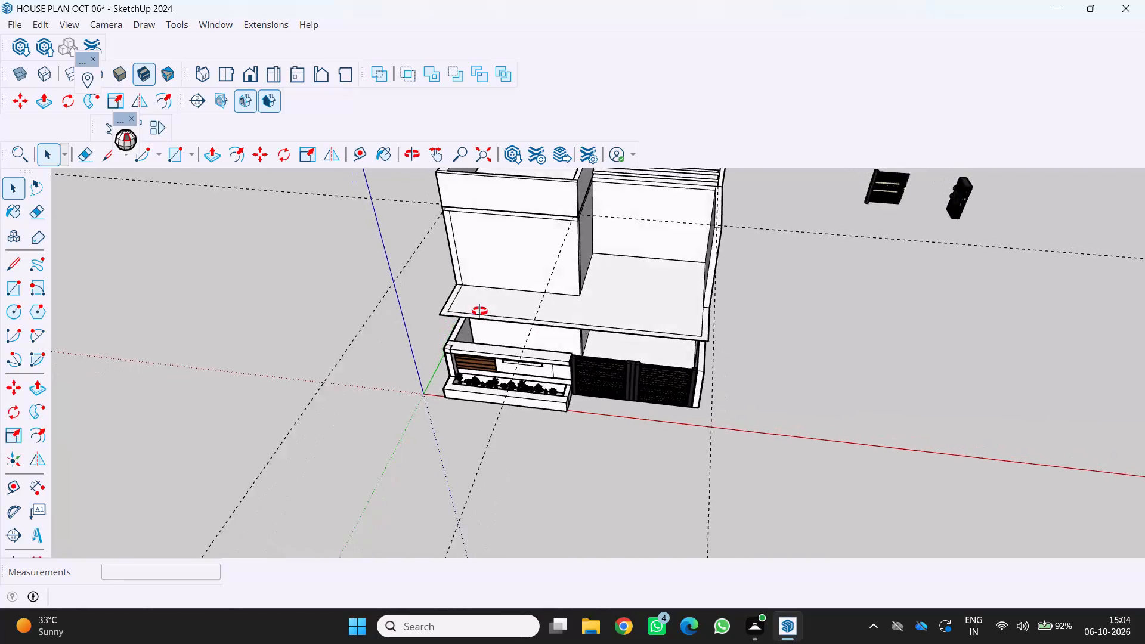
# Examine the front boundary wall with its wood panel, planter, gates and the canopy above from closer and lower angles.
pyautogui.scroll(5, 479, 311)
pyautogui.moveTo(454, 286); pyautogui.dragTo(462, 270, button='middle')
pyautogui.scroll(1, 460, 272)
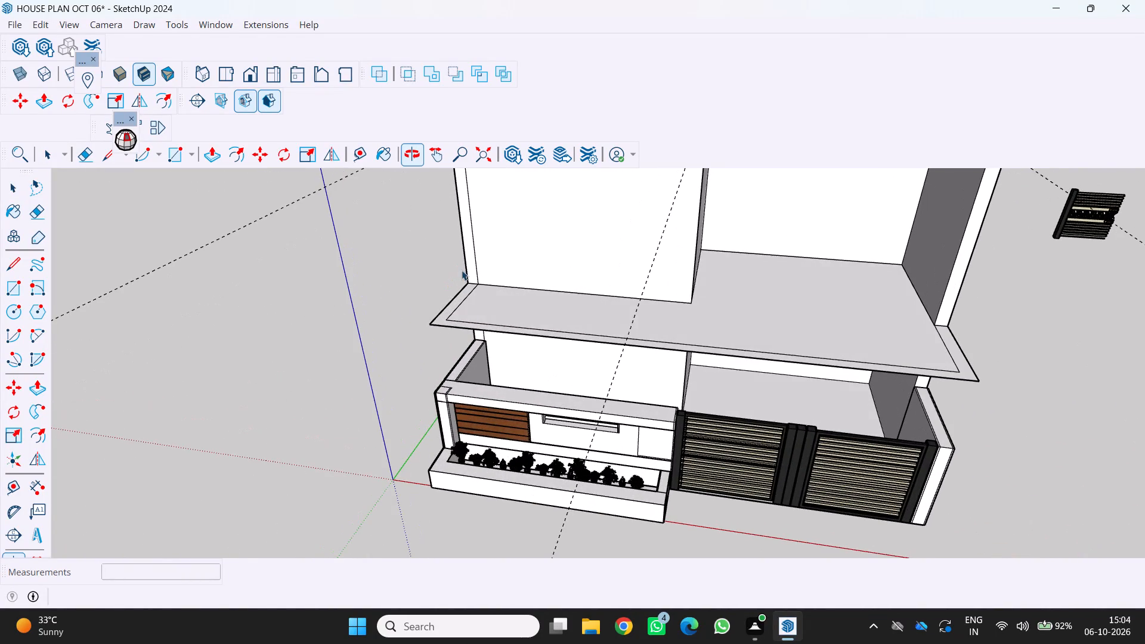
pyautogui.moveTo(467, 391); pyautogui.dragTo(466, 328, button='middle')
pyautogui.moveTo(493, 405); pyautogui.dragTo(497, 370, button='middle')
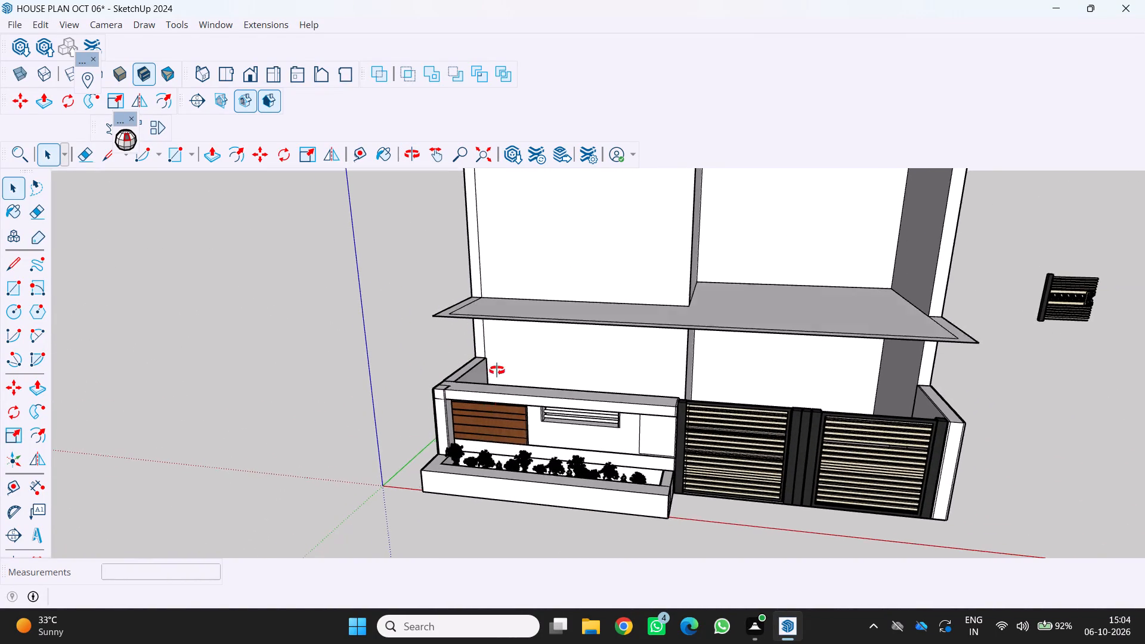
pyautogui.moveTo(497, 370); pyautogui.dragTo(497, 343, button='middle')
pyautogui.scroll(1, 497, 349)
pyautogui.scroll(2, 606, 416)
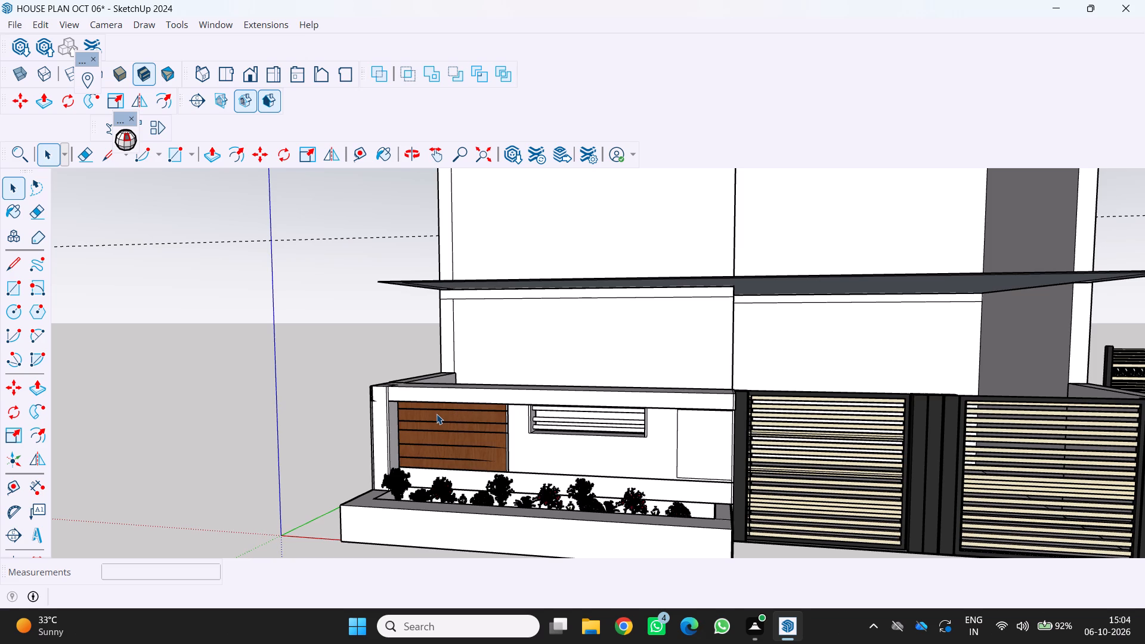
pyautogui.scroll(-1, 437, 414)
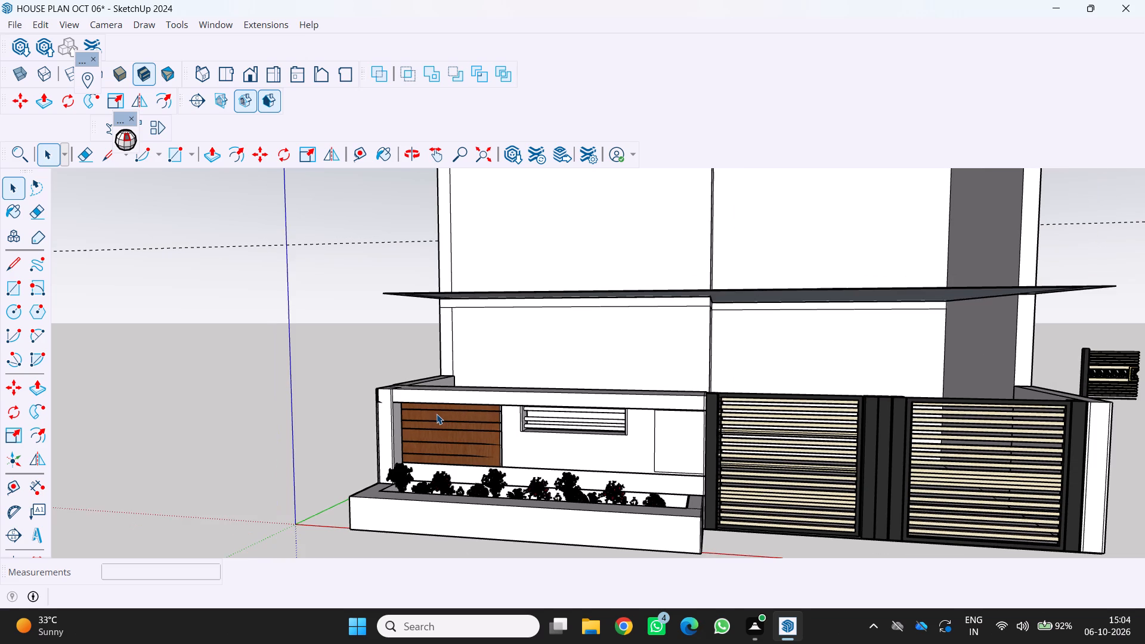
pyautogui.scroll(-1, 437, 414)
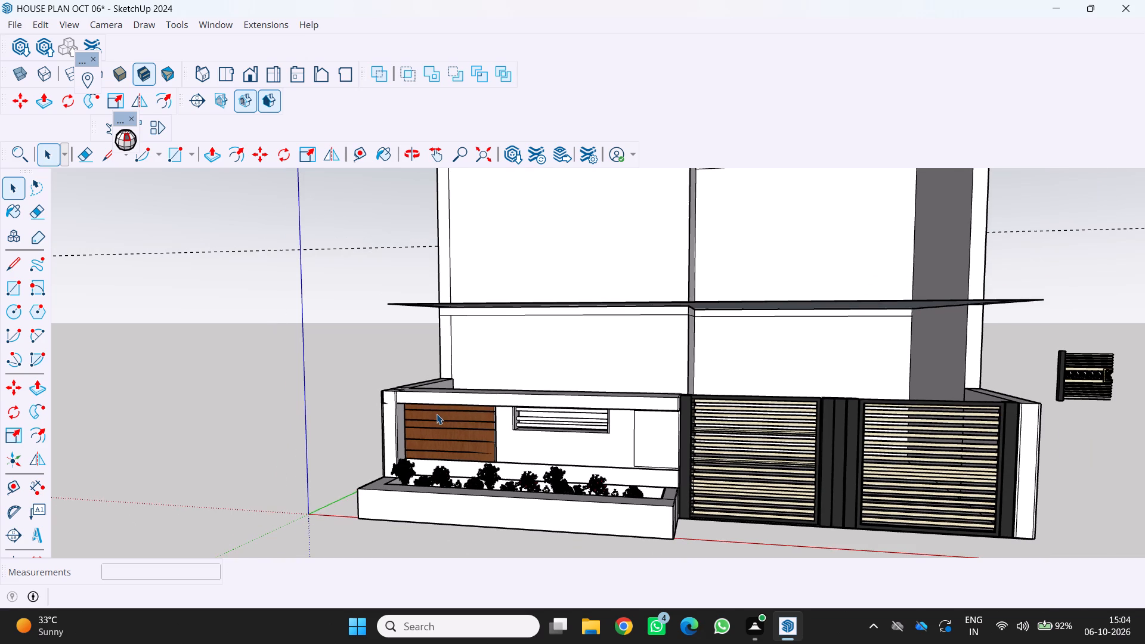
pyautogui.moveTo(661, 445); pyautogui.dragTo(667, 417, button='middle')
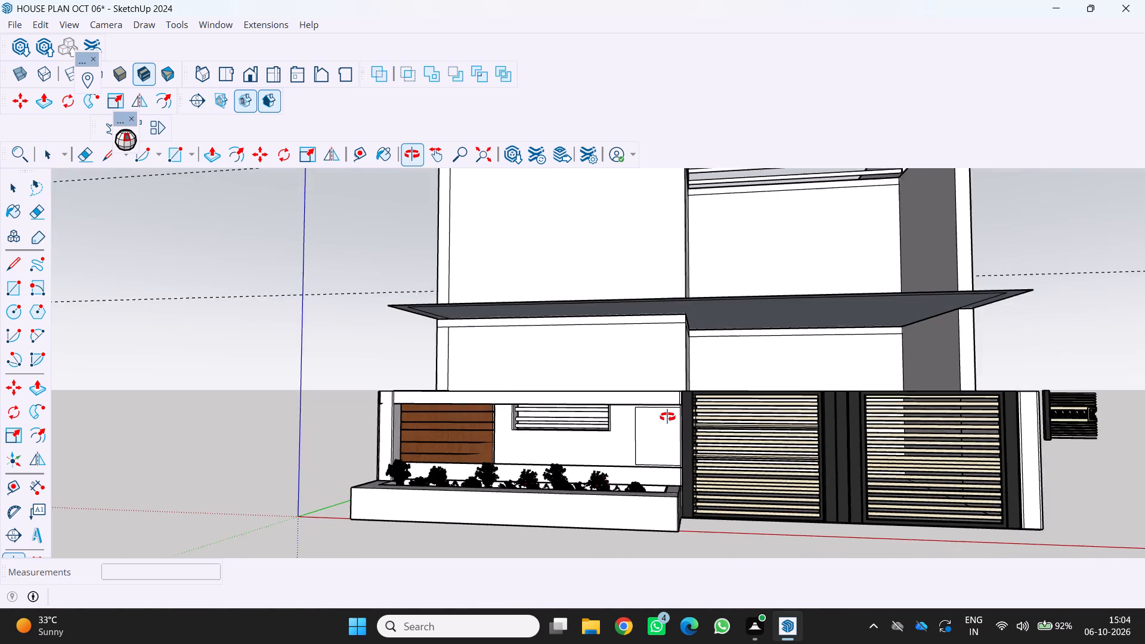
pyautogui.moveTo(667, 417); pyautogui.dragTo(668, 416, button='middle')
pyautogui.scroll(2, 656, 425)
pyautogui.scroll(-1, 654, 425)
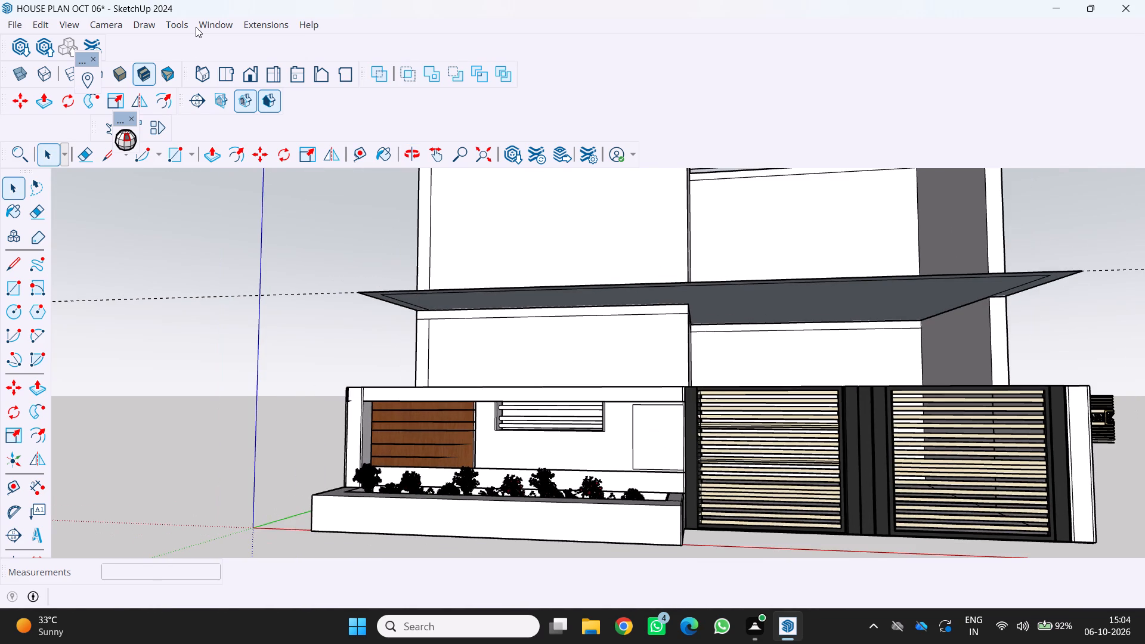
# Show the Default Tray, look through the material library categories for another finish, and close the tray.
pyautogui.click(199, 24)
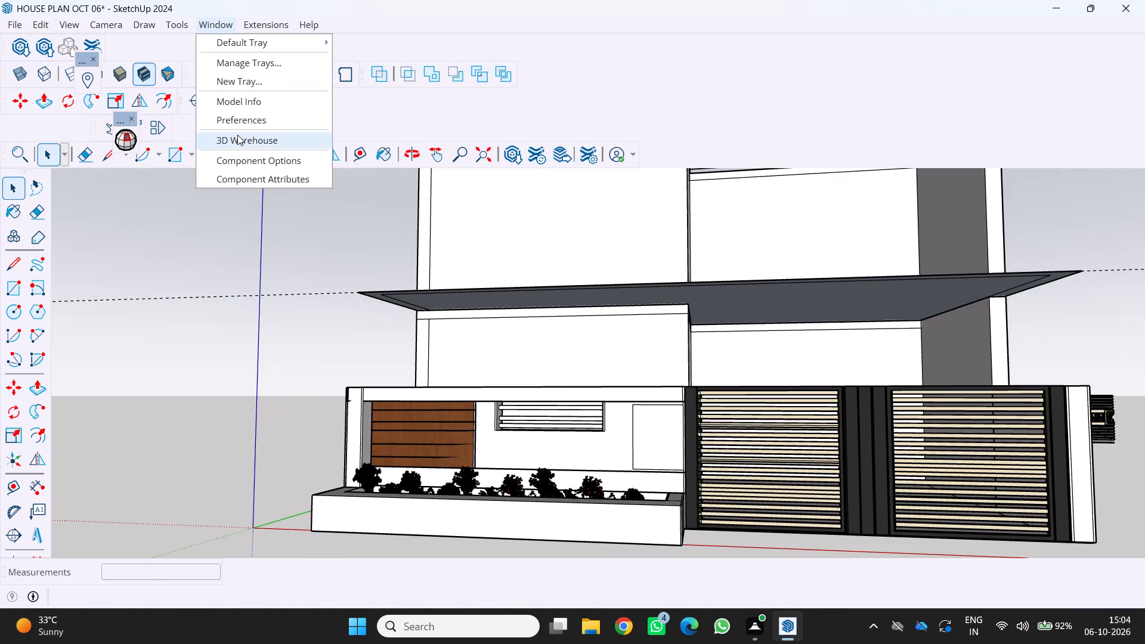
pyautogui.click(243, 45)
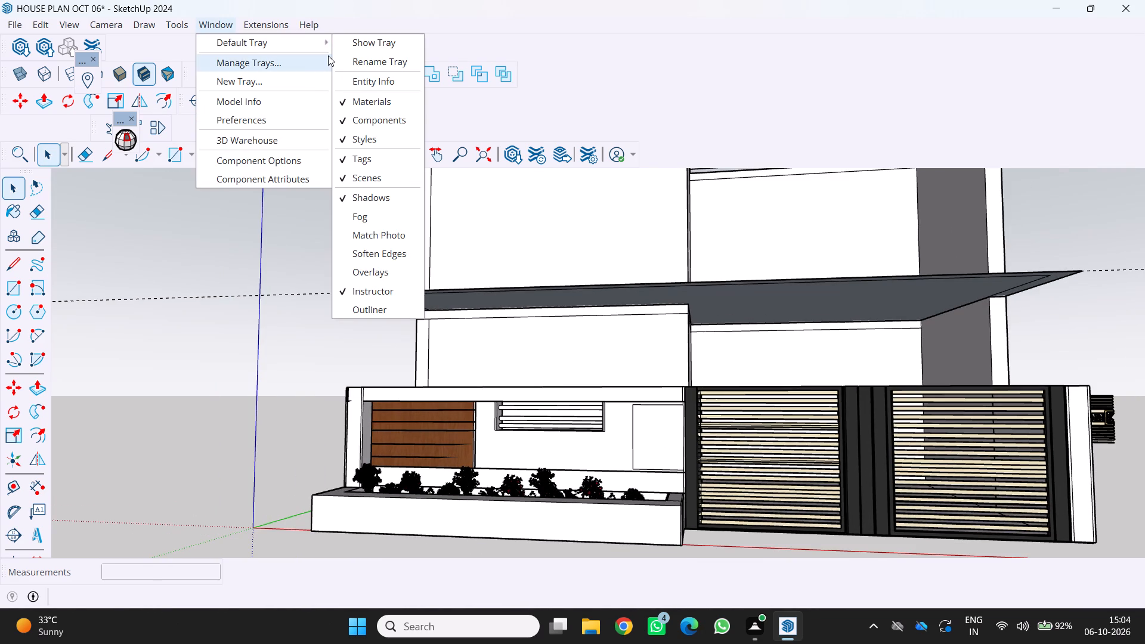
pyautogui.click(388, 38)
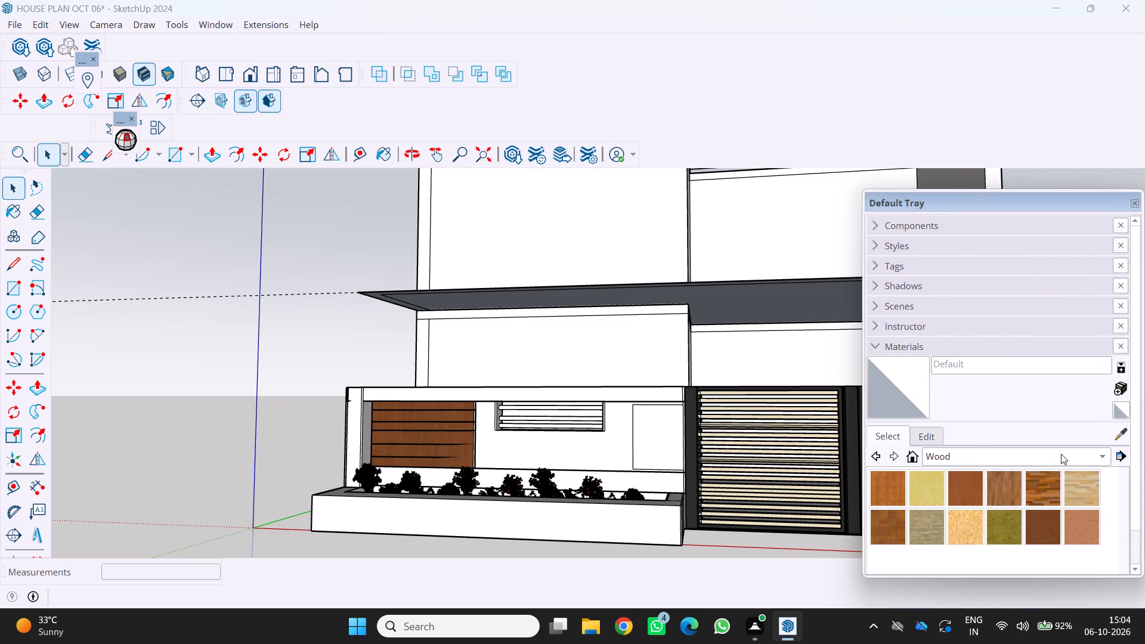
pyautogui.click(1061, 454)
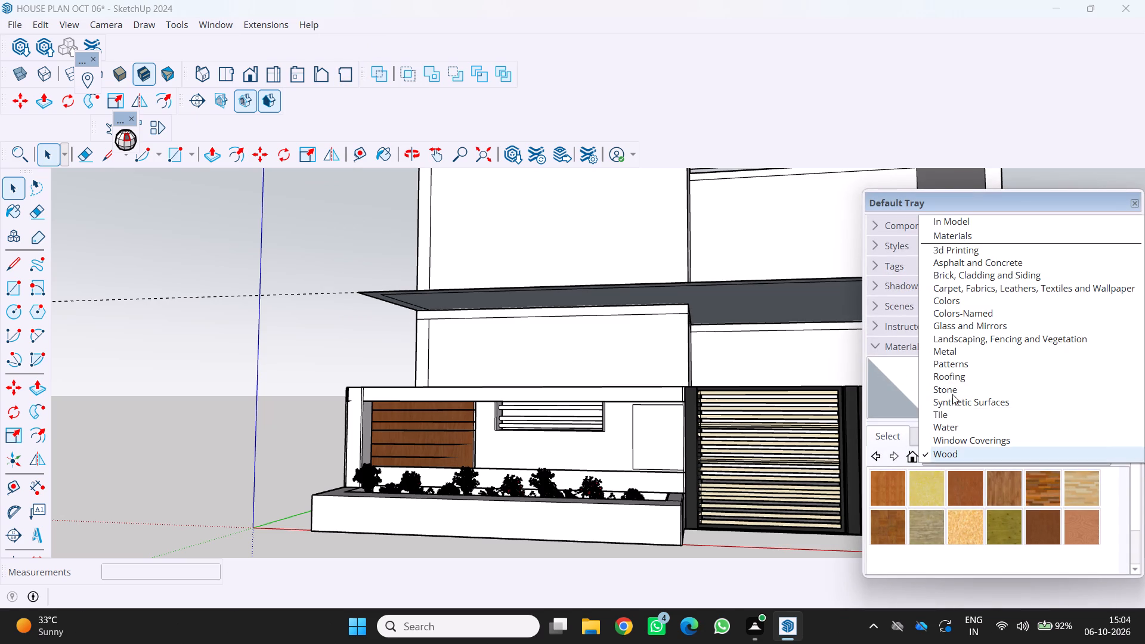
pyautogui.click(966, 431)
pyautogui.click(975, 457)
pyautogui.click(944, 442)
pyautogui.click(944, 442)
pyautogui.click(946, 459)
pyautogui.click(942, 420)
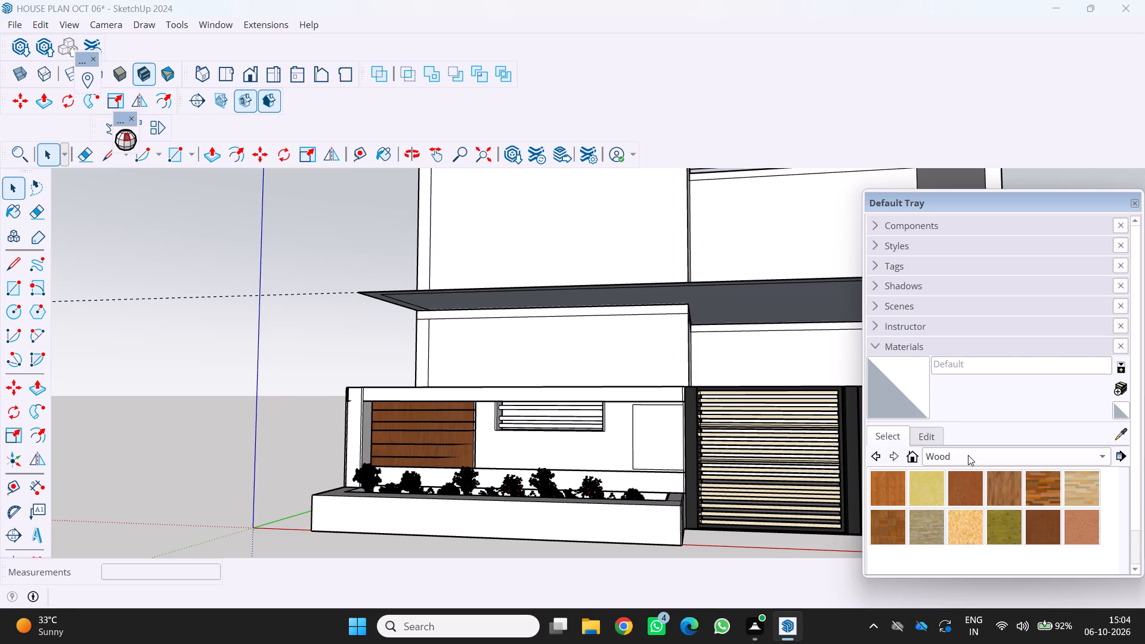
pyautogui.click(968, 454)
pyautogui.click(951, 419)
pyautogui.click(1044, 456)
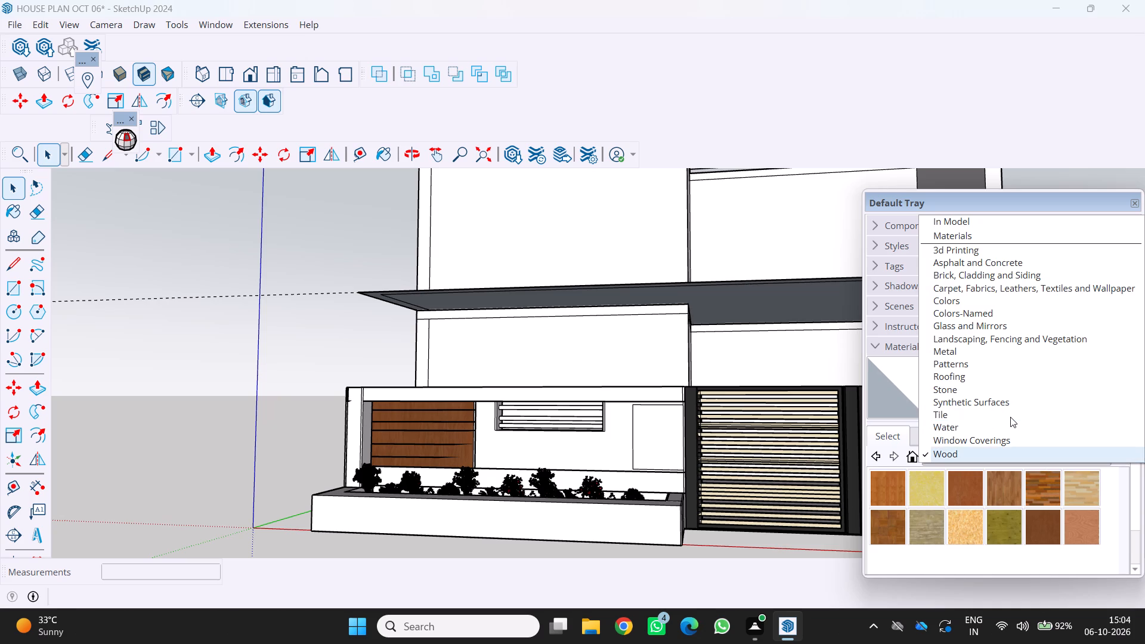
pyautogui.click(1010, 417)
pyautogui.click(1030, 458)
pyautogui.click(1134, 199)
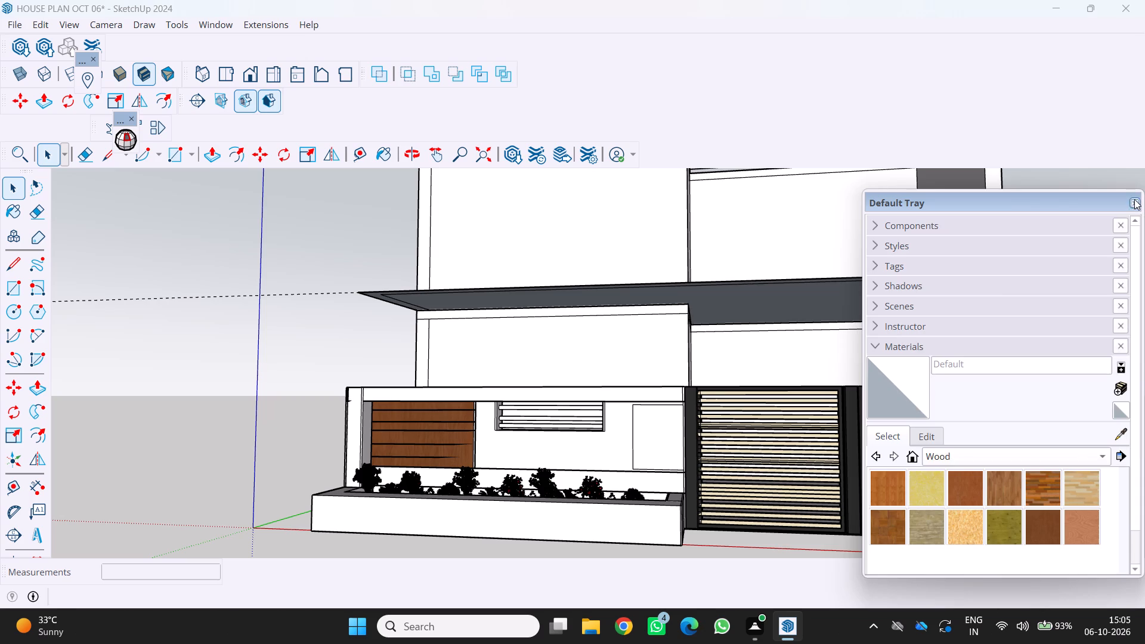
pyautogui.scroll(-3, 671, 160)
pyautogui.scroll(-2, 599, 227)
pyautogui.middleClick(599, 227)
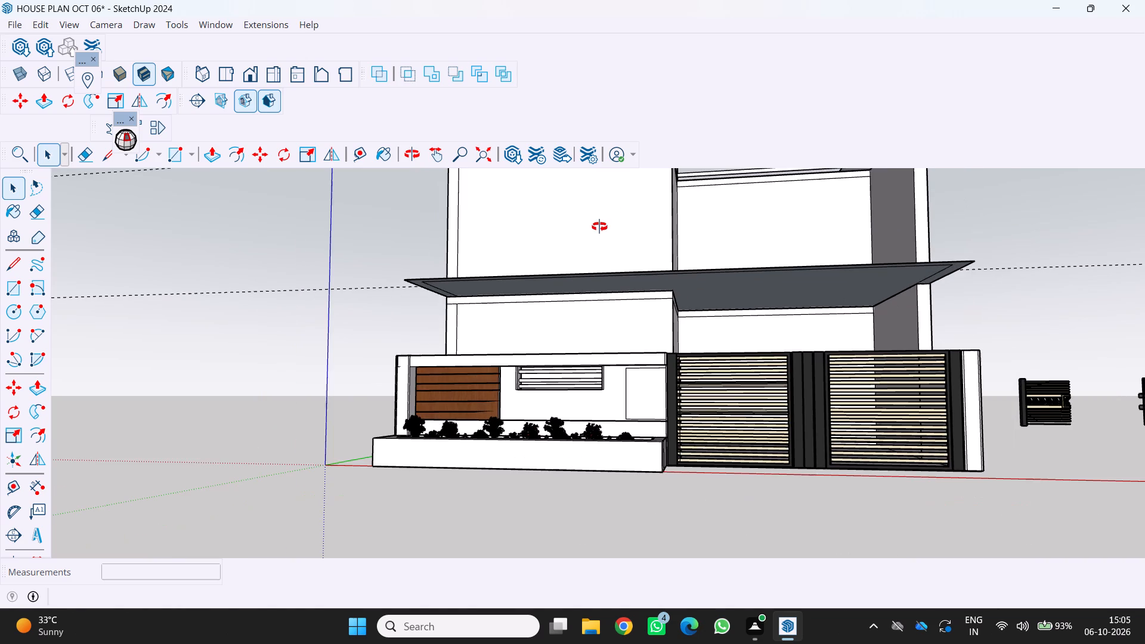
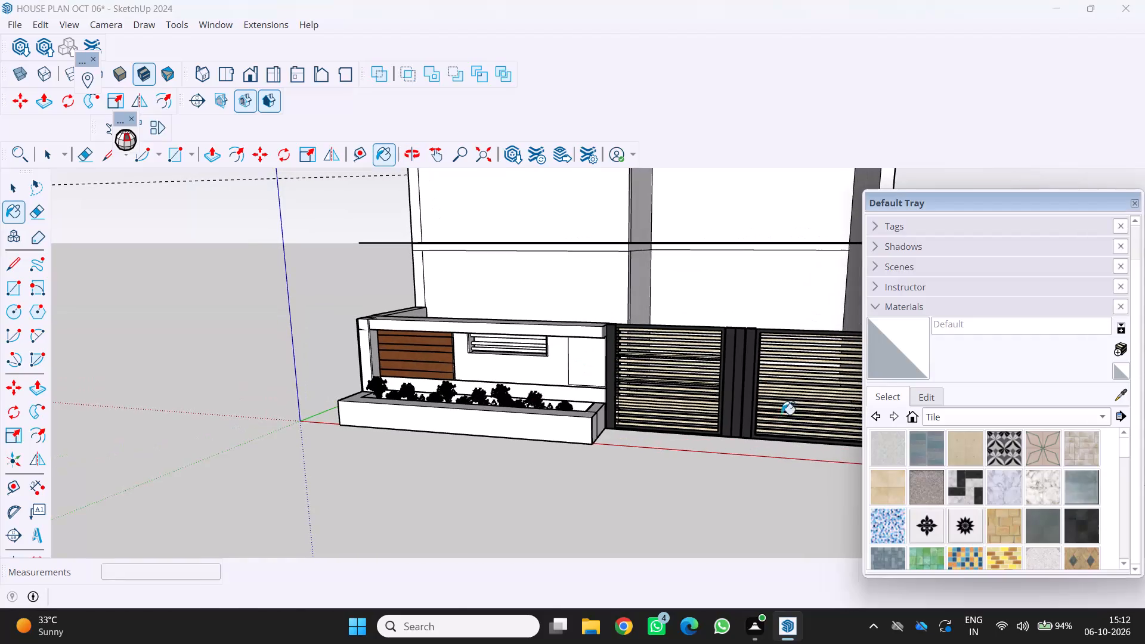
# Look through the Tile materials for a finish for the front boundary wall.
pyautogui.scroll(1, 1012, 417)
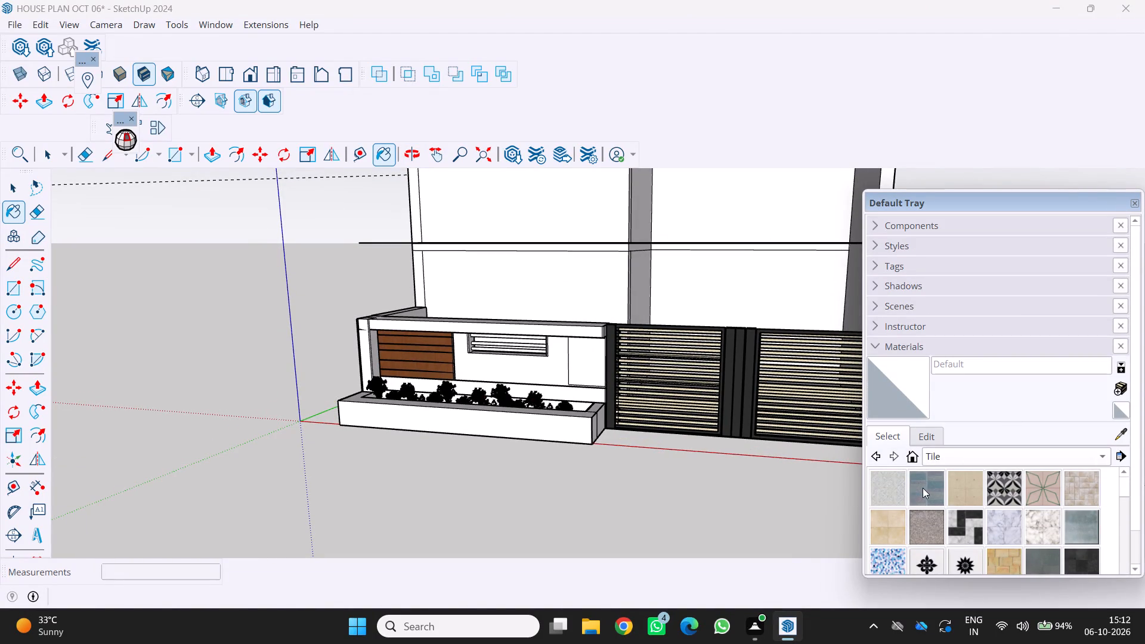
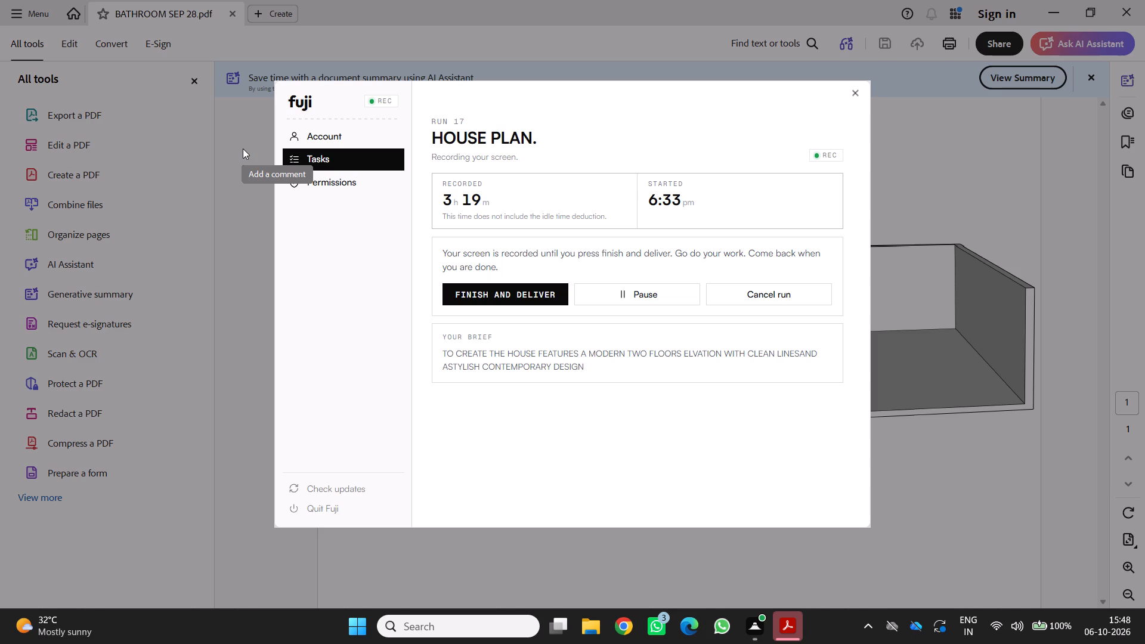
# Close the reader showing BATHROOM SEP 28.pdf, declining to make it the default PDF application.
pyautogui.click(1119, 4)
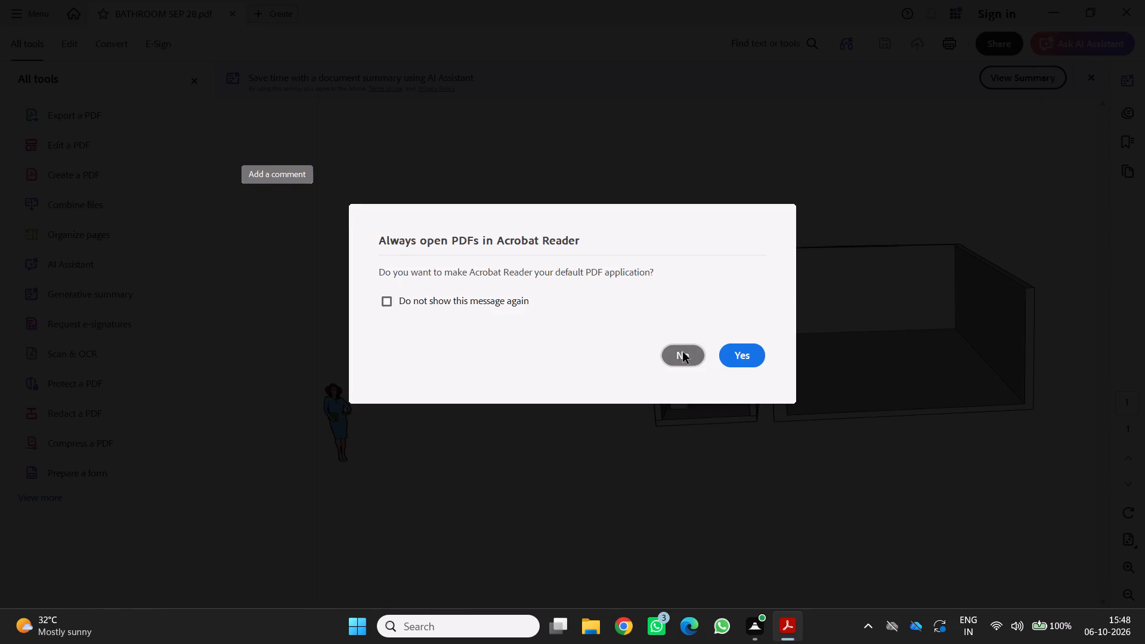
pyautogui.click(683, 352)
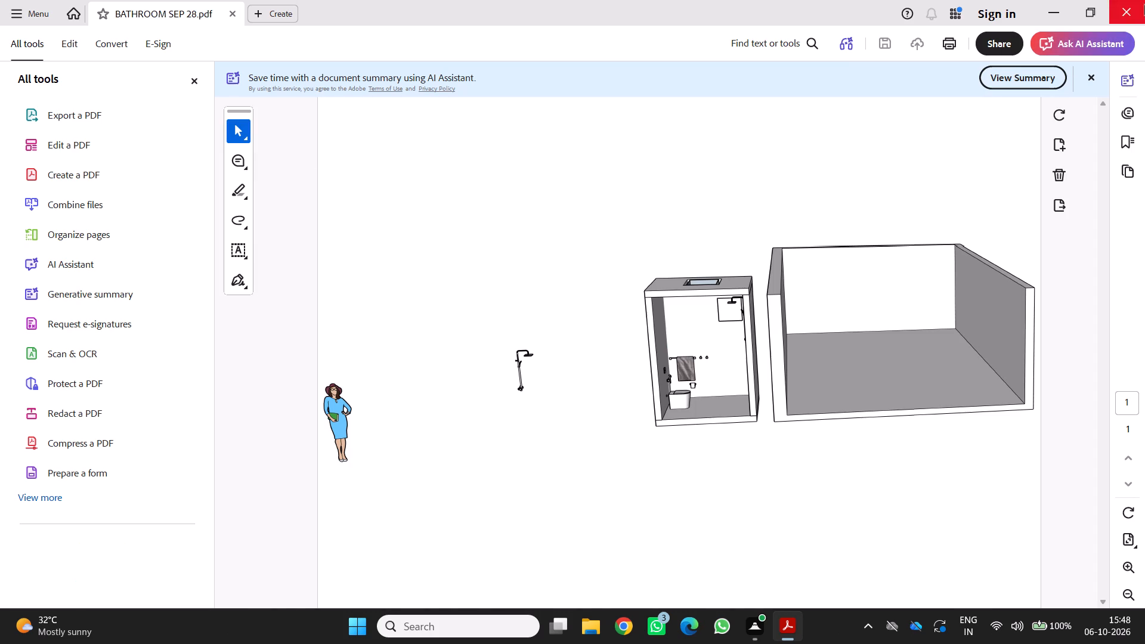
pyautogui.click(1122, 11)
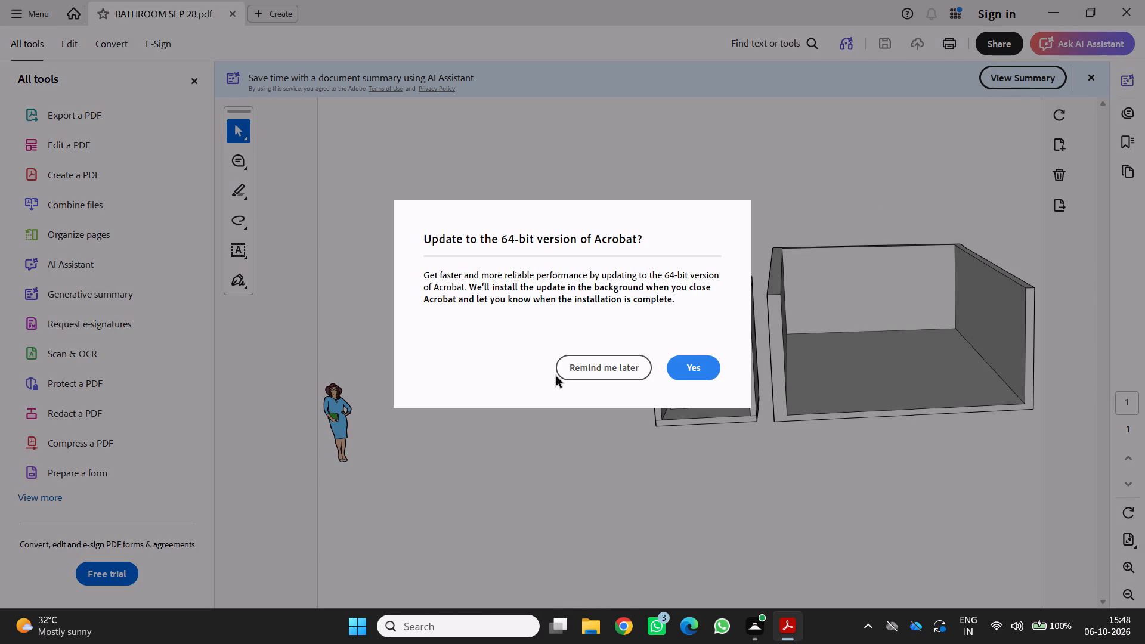
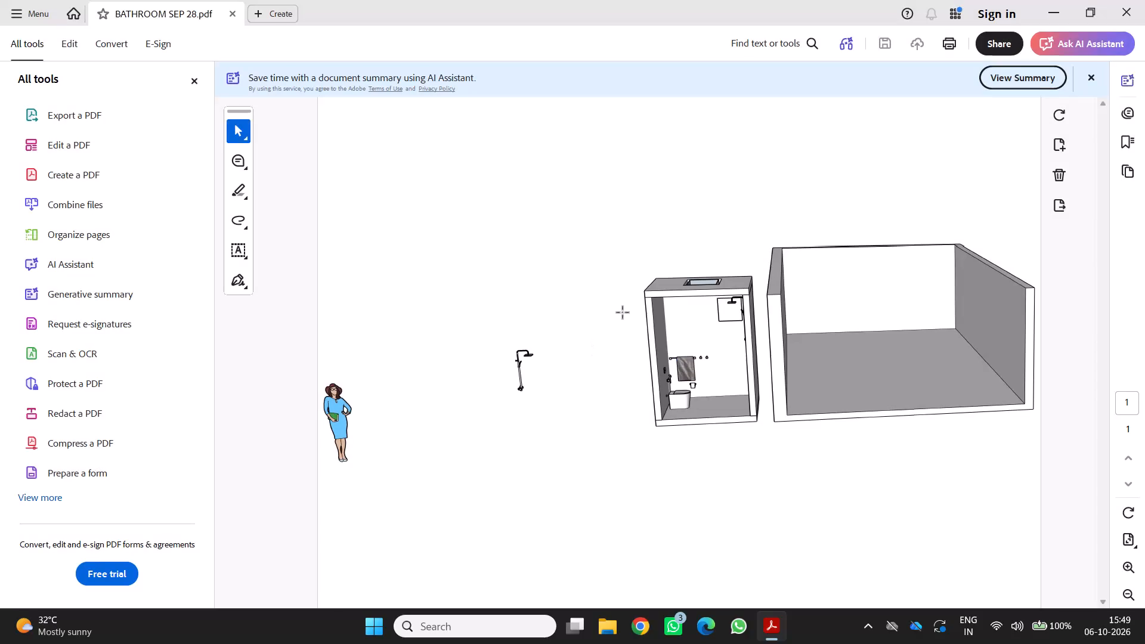
# Close the reader window showing BATHROOM SEP 28.pdf and return to the desktop.
pyautogui.click(1122, 24)
pyautogui.click(1121, 17)
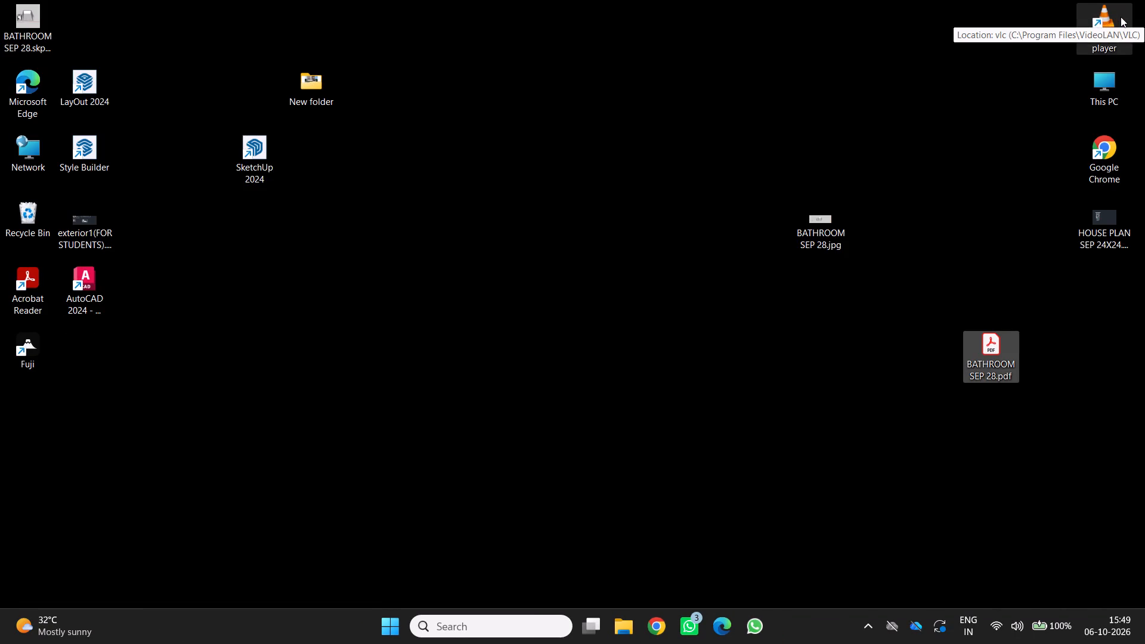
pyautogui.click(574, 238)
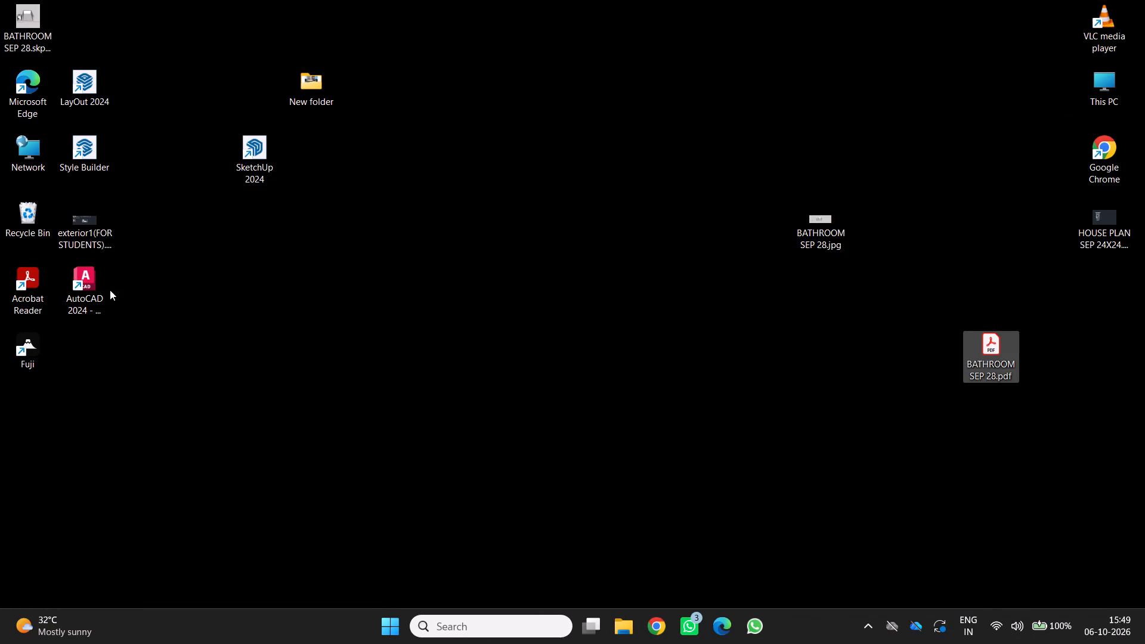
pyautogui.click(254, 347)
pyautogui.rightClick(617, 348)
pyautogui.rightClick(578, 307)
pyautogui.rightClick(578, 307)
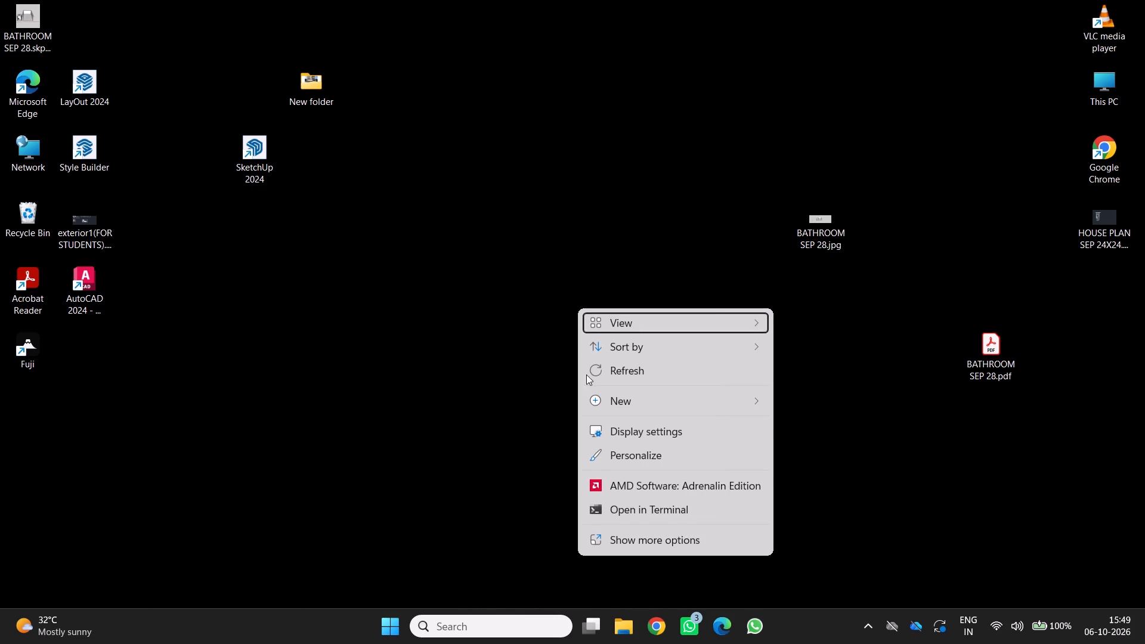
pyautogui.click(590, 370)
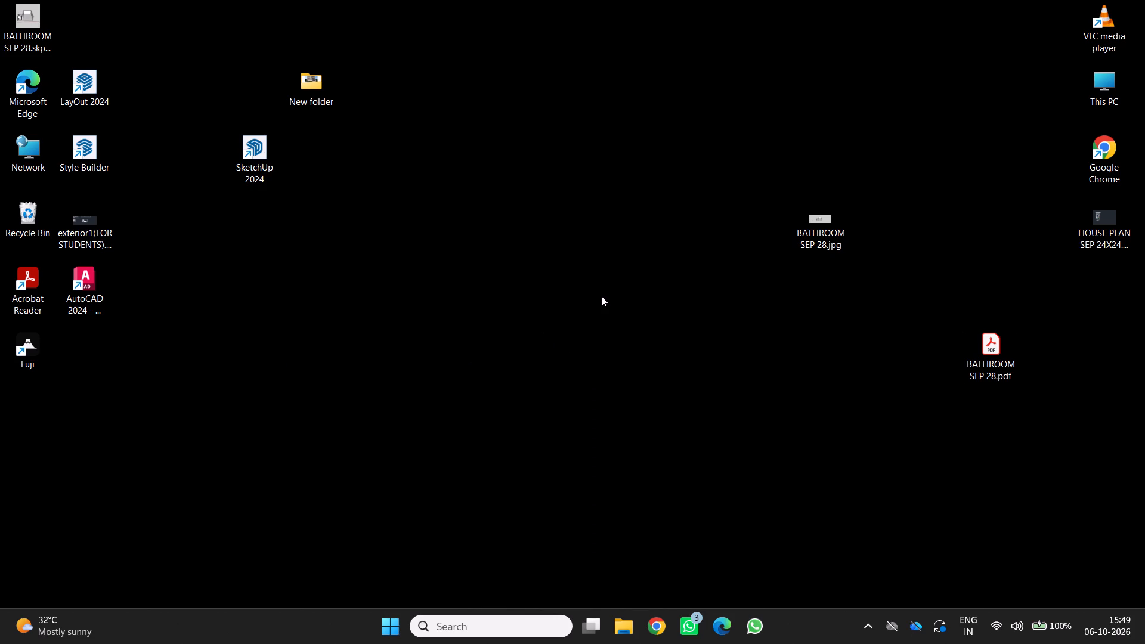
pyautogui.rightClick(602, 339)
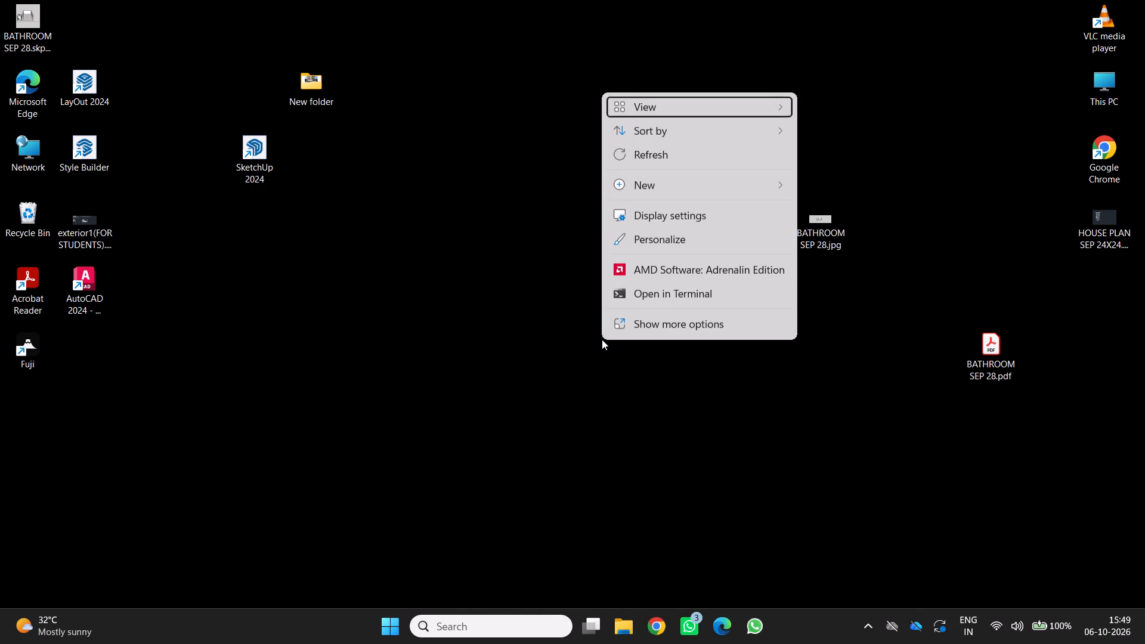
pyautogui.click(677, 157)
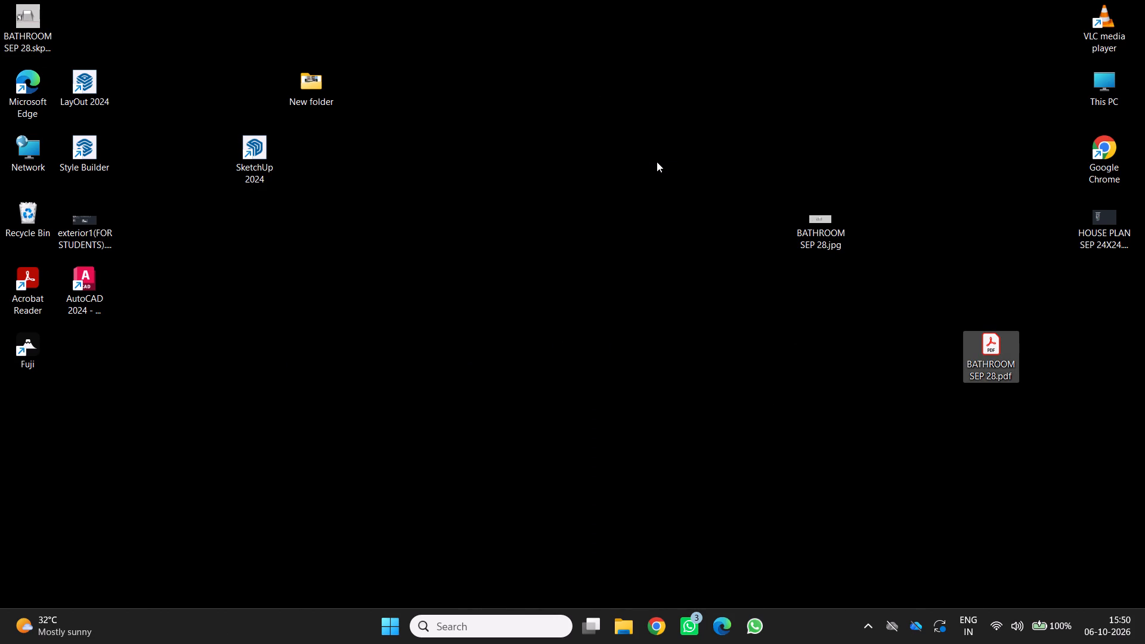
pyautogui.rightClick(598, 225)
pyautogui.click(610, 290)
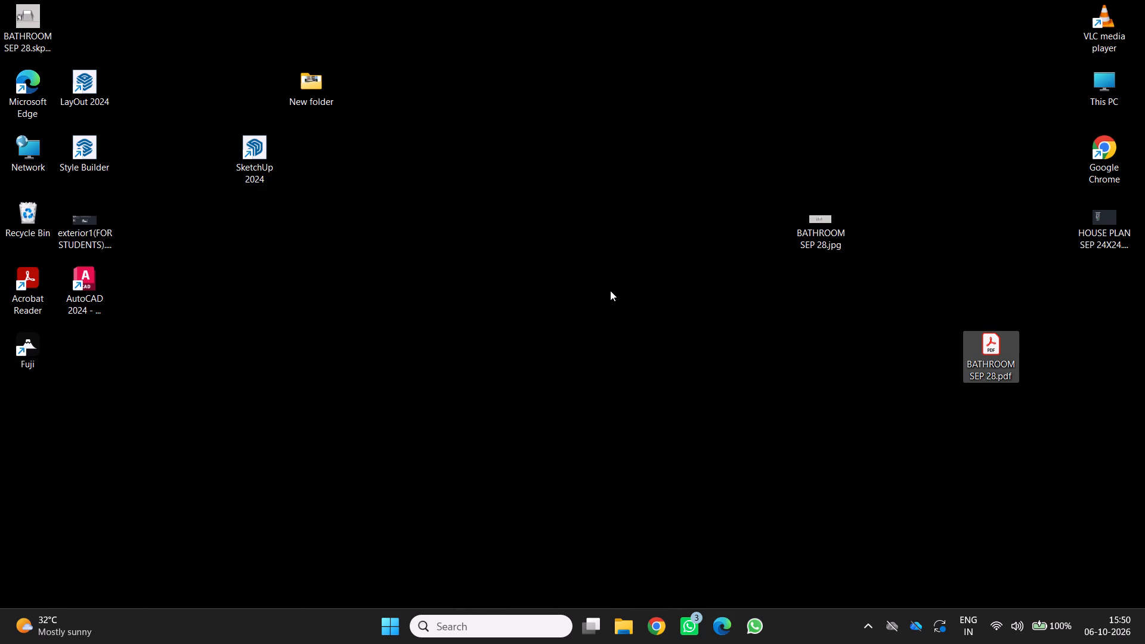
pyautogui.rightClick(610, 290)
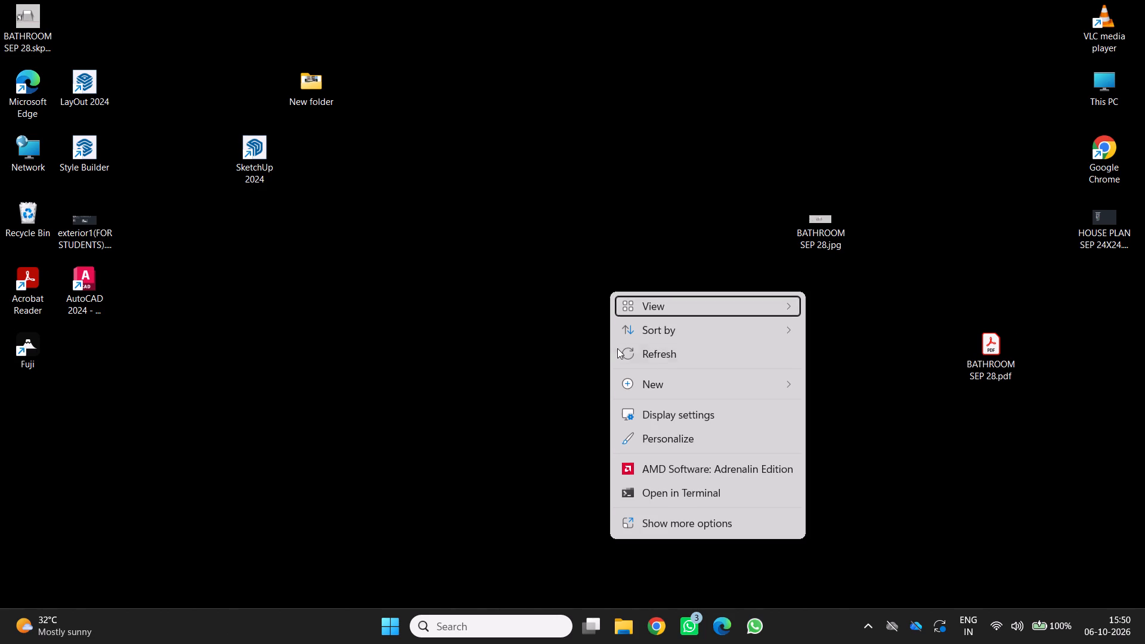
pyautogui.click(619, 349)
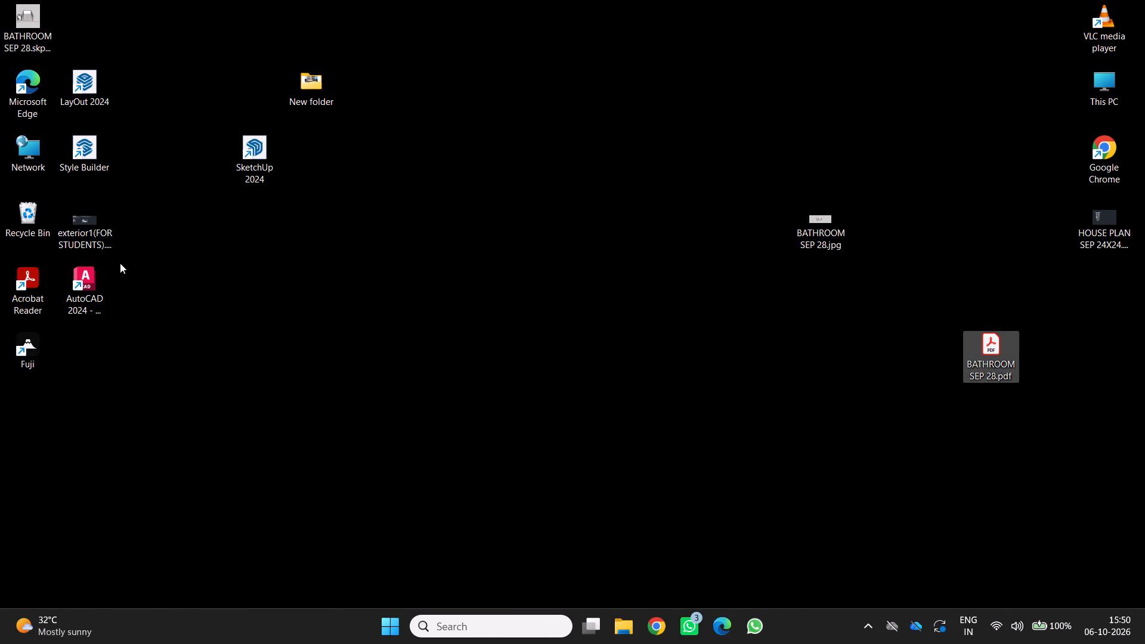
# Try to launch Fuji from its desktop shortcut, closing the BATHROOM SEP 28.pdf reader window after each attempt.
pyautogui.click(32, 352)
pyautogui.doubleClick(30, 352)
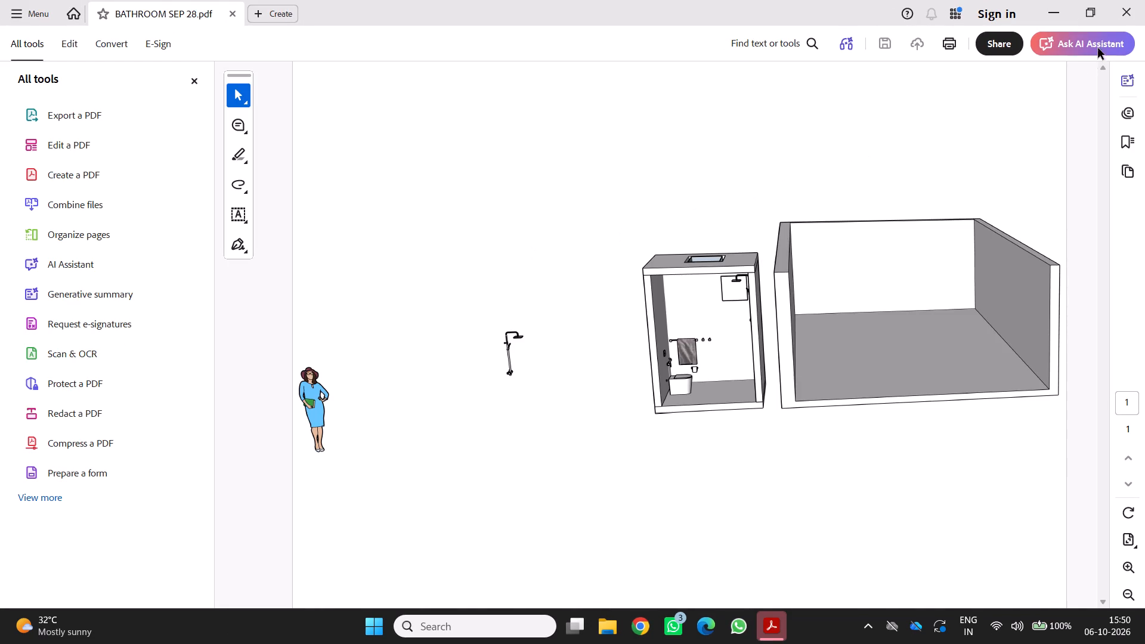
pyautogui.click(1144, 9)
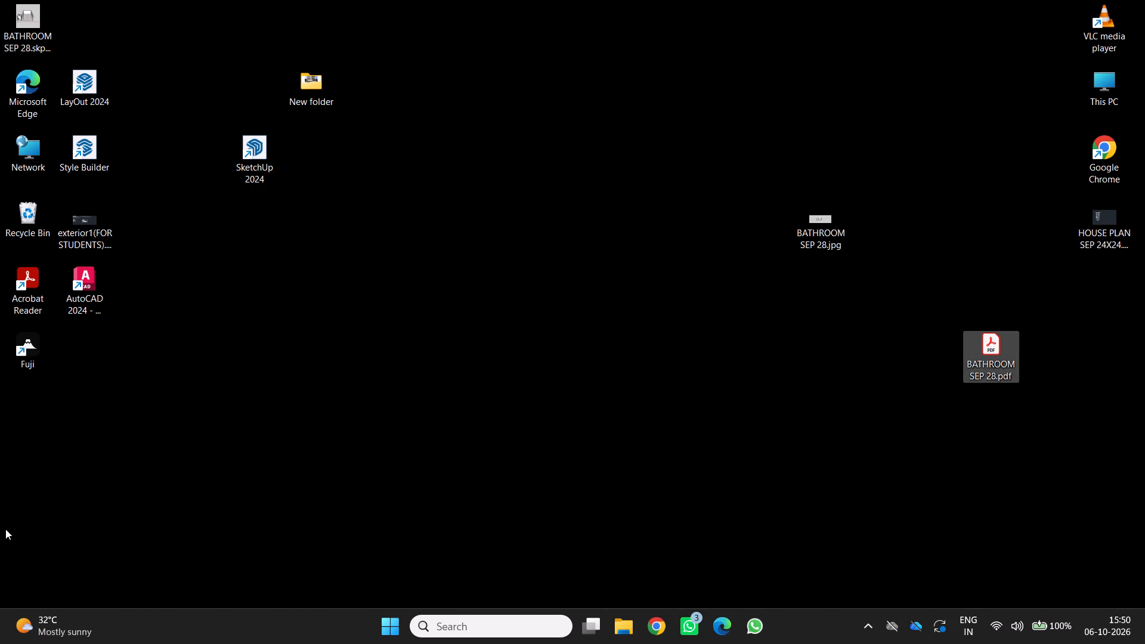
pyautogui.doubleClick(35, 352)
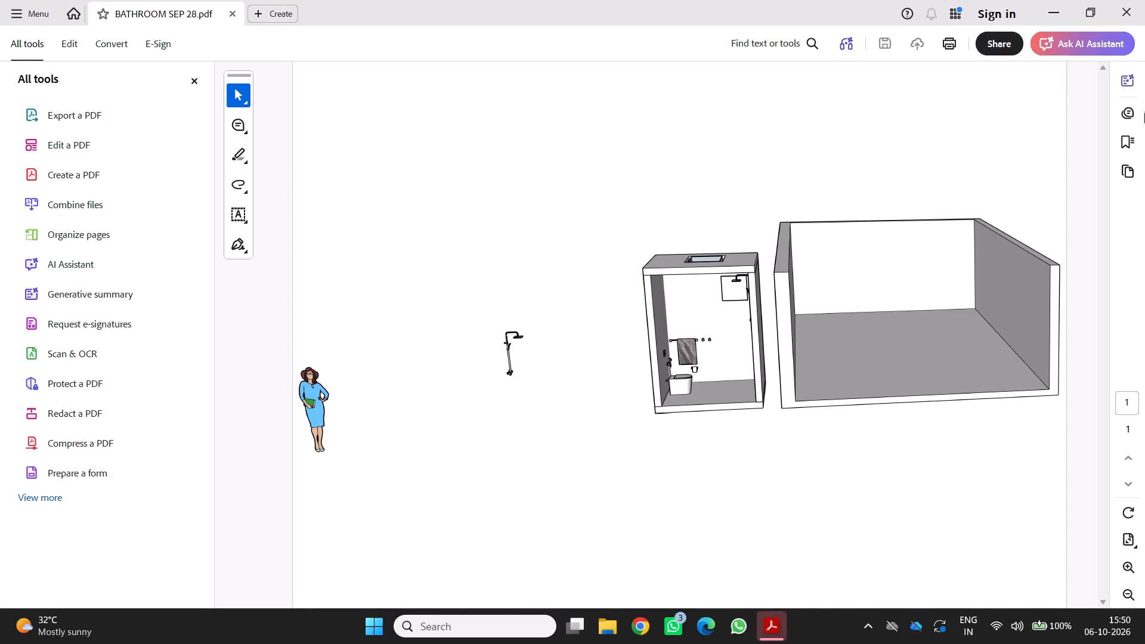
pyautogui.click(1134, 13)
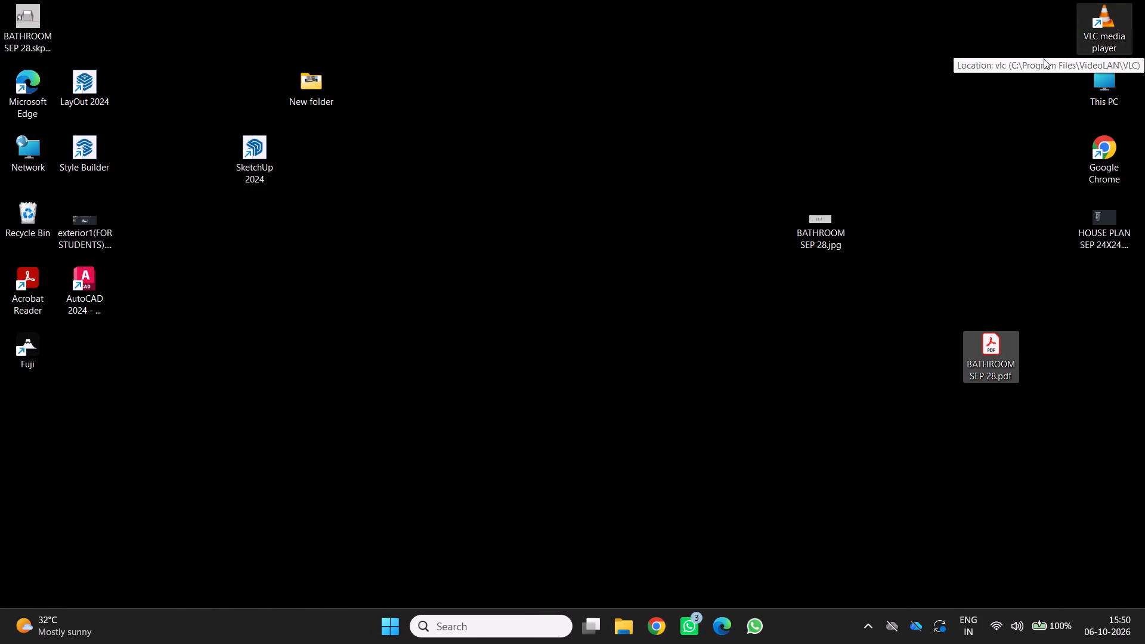
# Launch the Fuji app from the recent searches in Windows search.
pyautogui.click(429, 627)
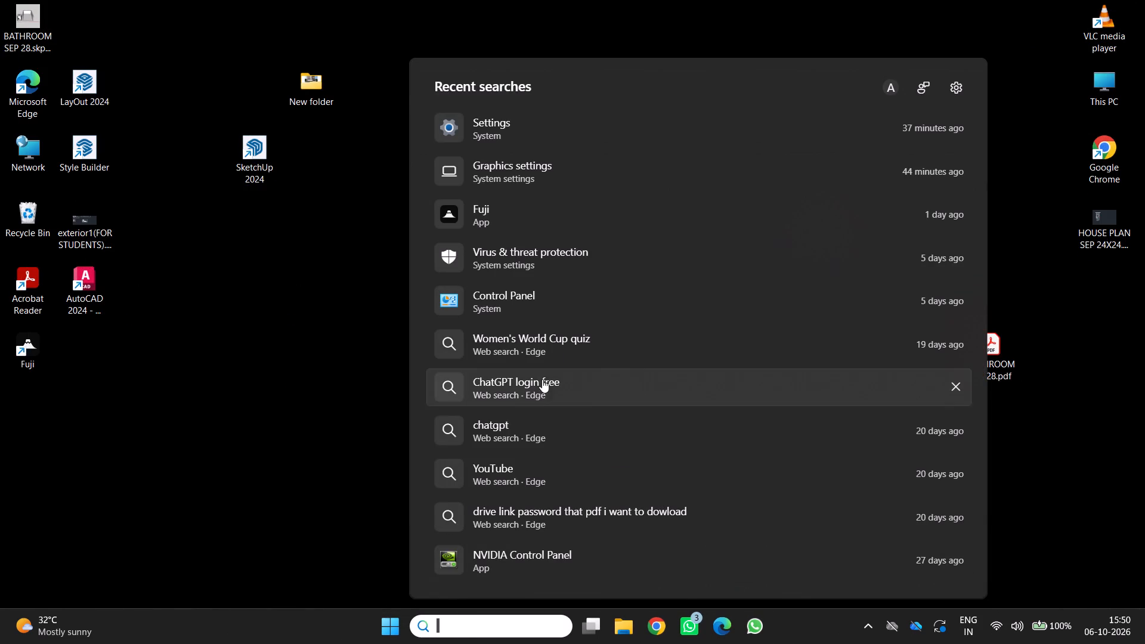
pyautogui.click(595, 221)
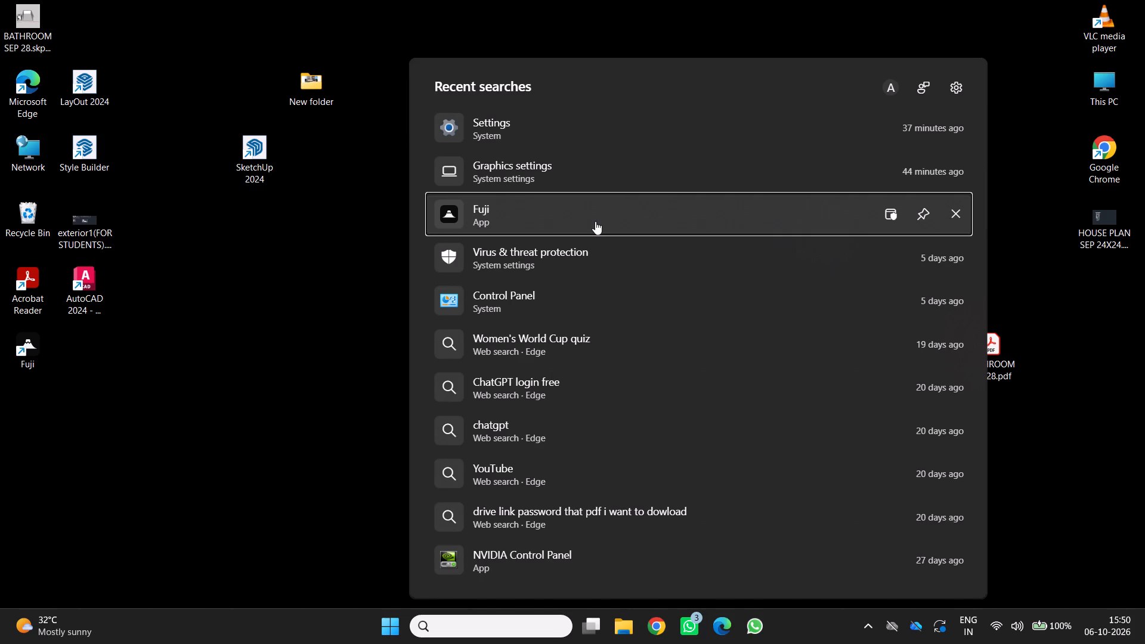
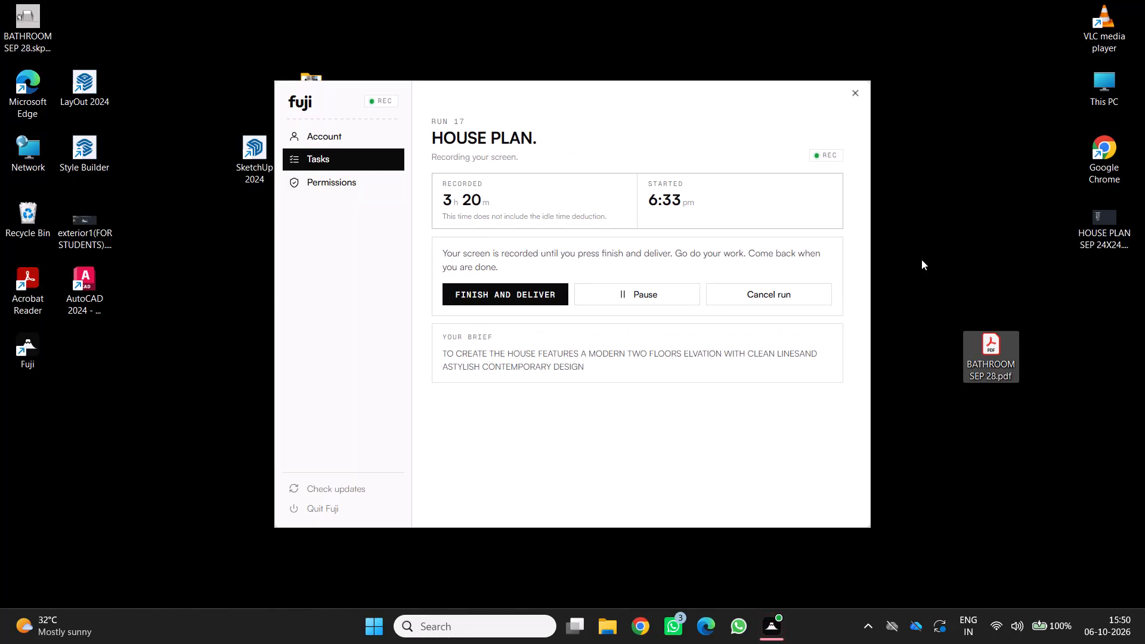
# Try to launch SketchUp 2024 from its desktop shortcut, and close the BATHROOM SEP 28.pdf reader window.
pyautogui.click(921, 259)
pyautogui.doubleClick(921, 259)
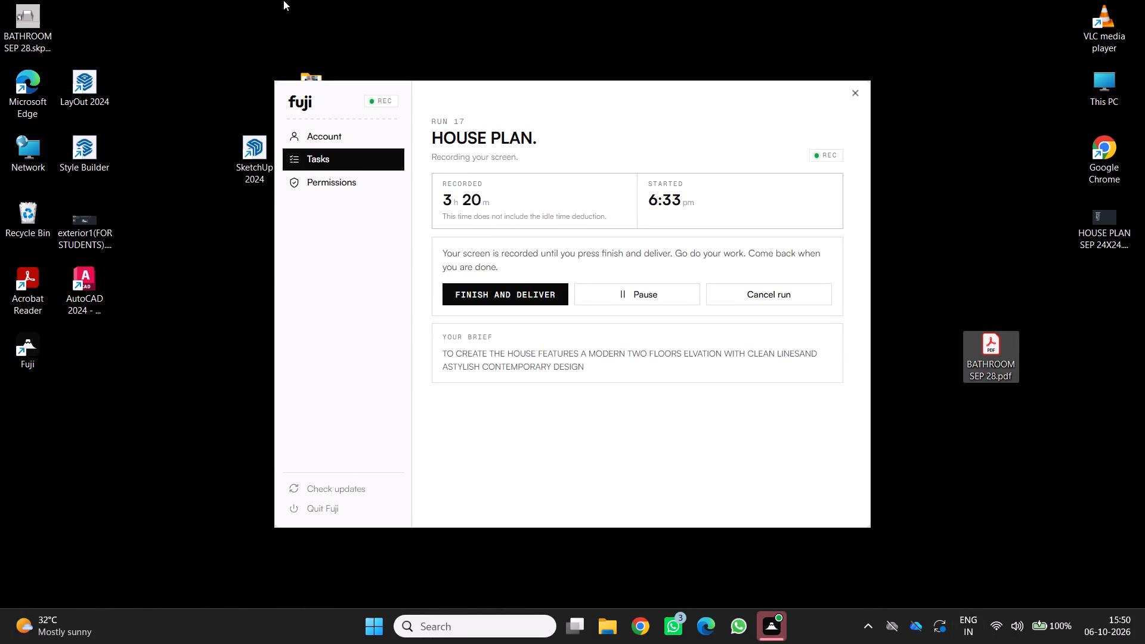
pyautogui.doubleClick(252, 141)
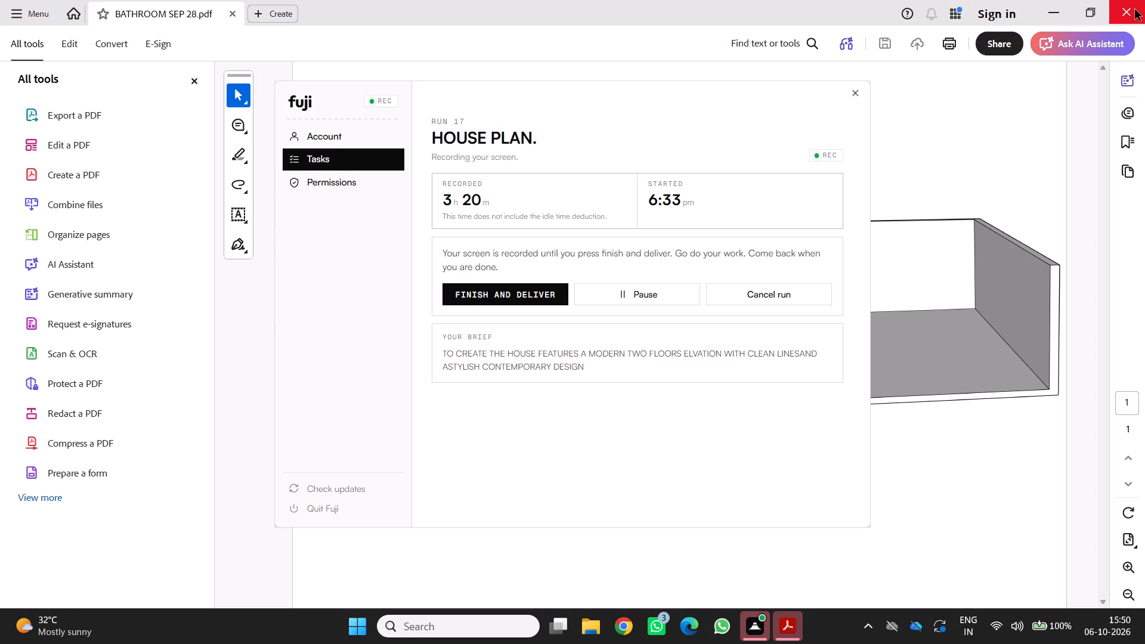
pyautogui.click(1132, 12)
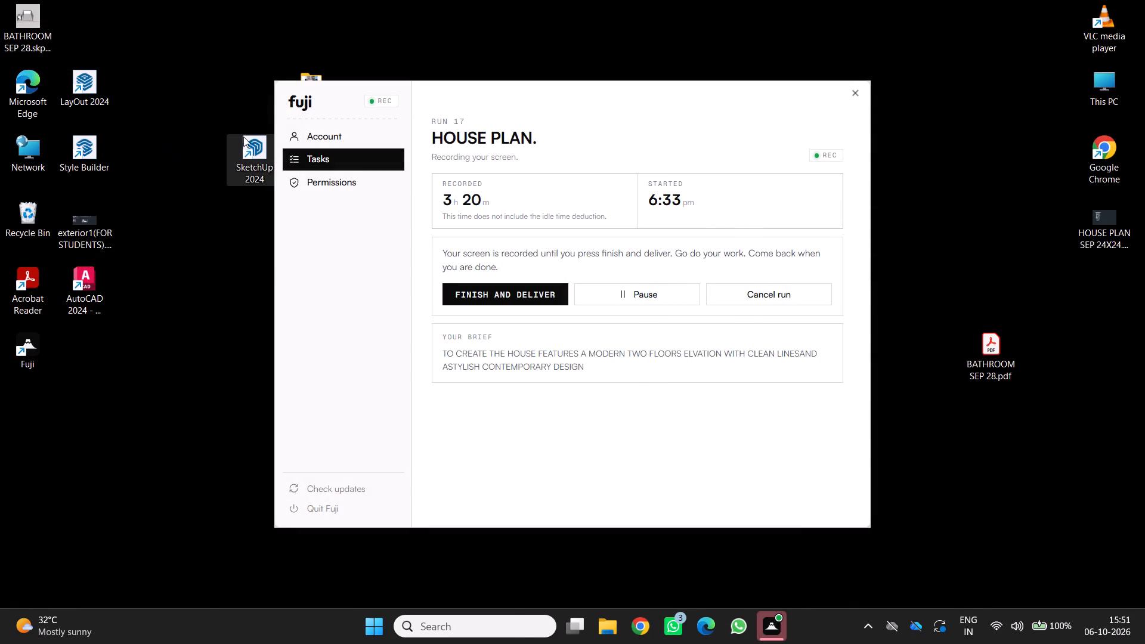
# Try again to launch SketchUp 2024 from its desktop shortcut.
pyautogui.doubleClick(248, 134)
pyautogui.doubleClick(250, 140)
pyautogui.click(250, 140)
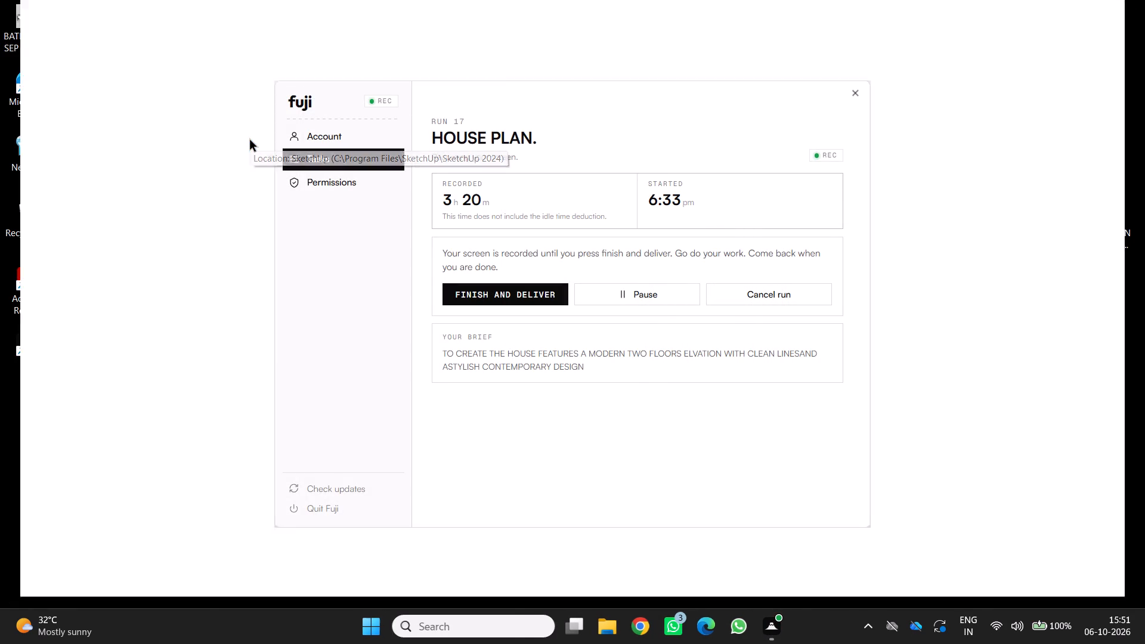
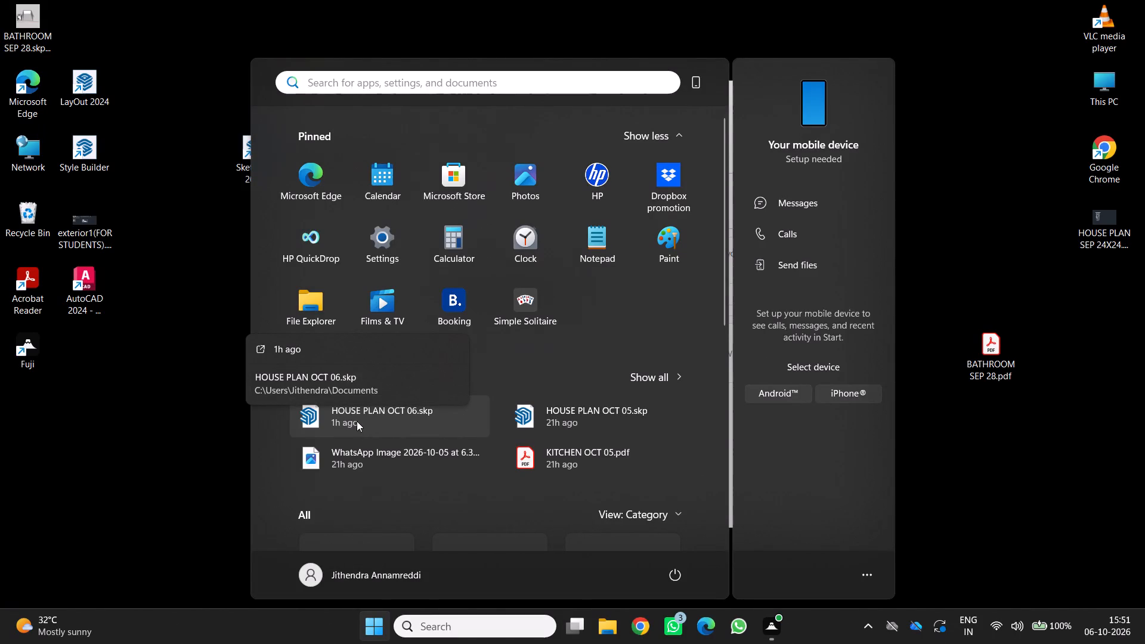
# Search the computer for "sk" and launch SketchUp 2024 from the results.
pyautogui.click(406, 75)
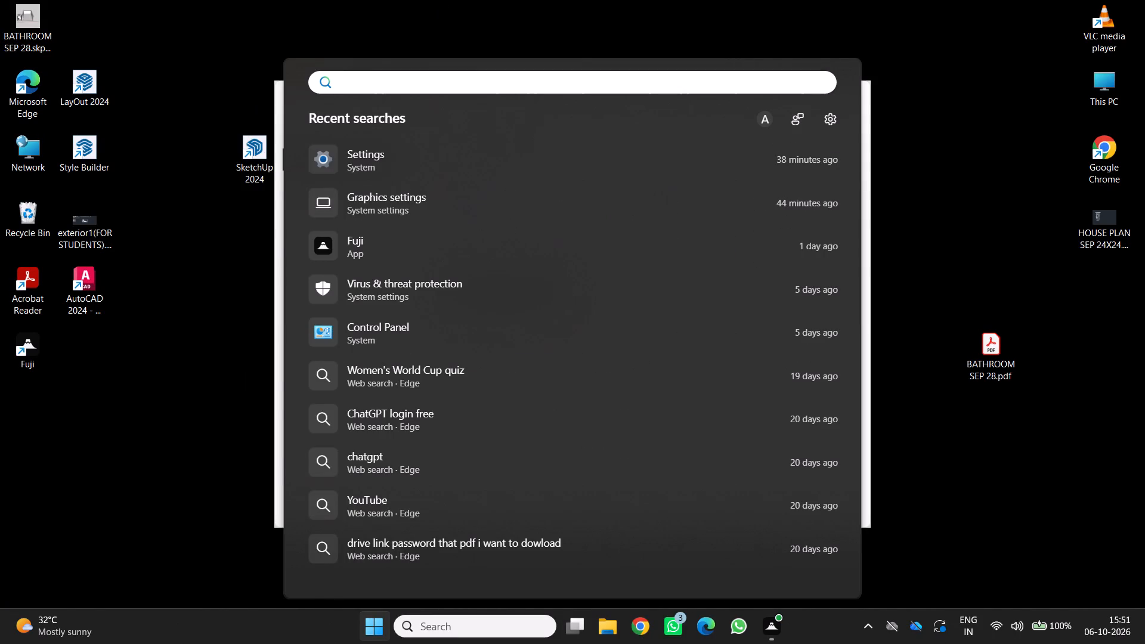
pyautogui.press('s')
pyautogui.press('k')
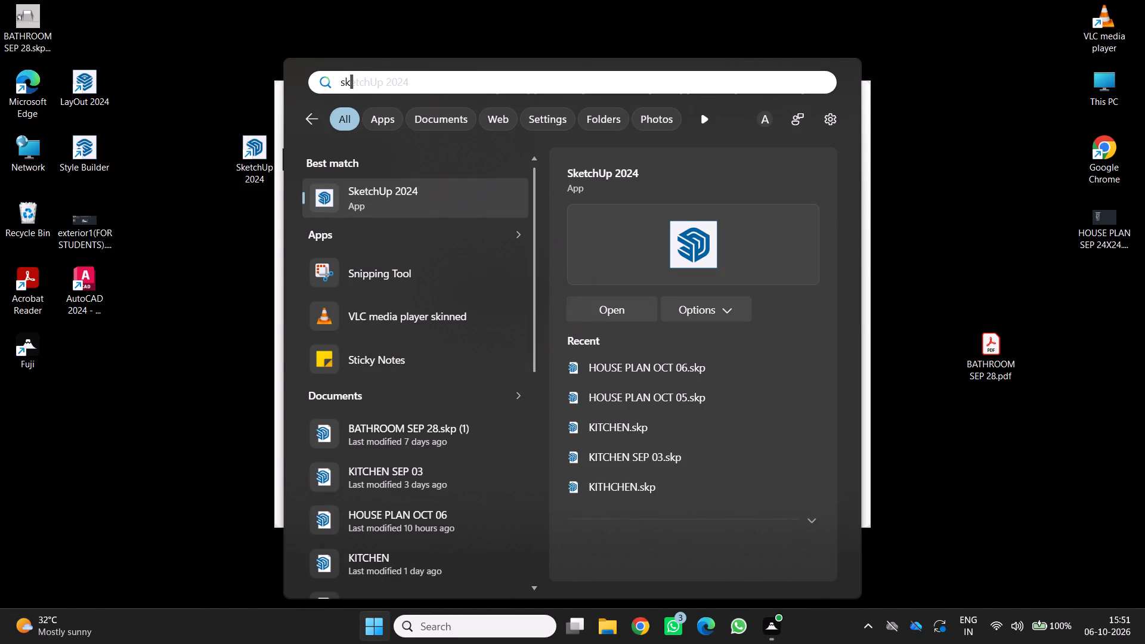
pyautogui.click(630, 305)
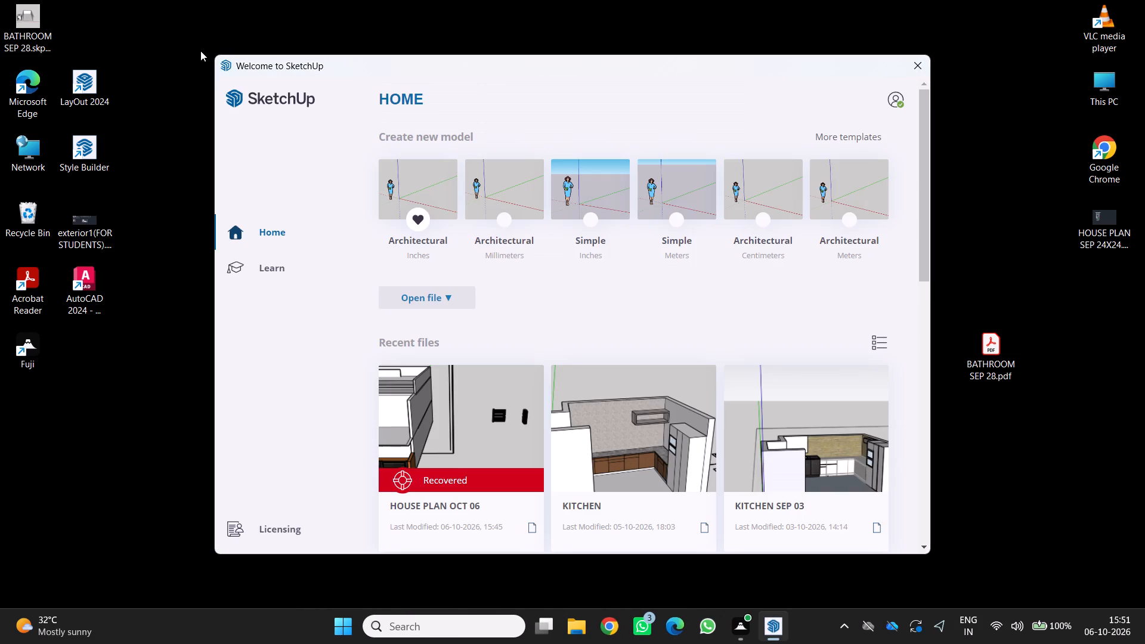
# Open the HOUSE PLAN OCT 06 model marked Recovered from the recent files.
pyautogui.click(479, 485)
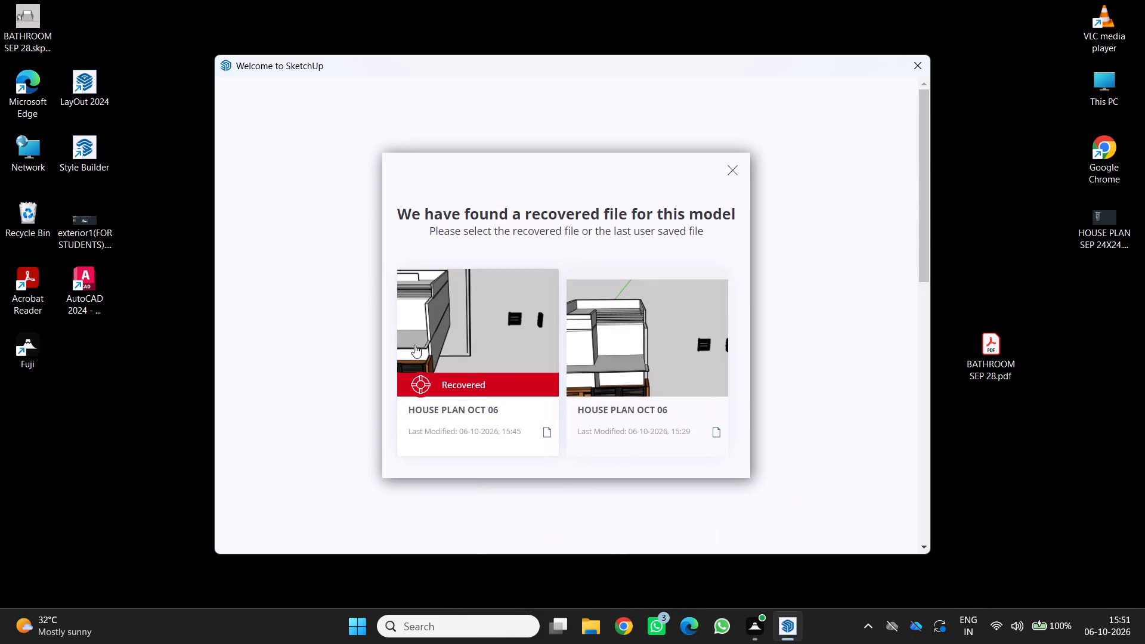
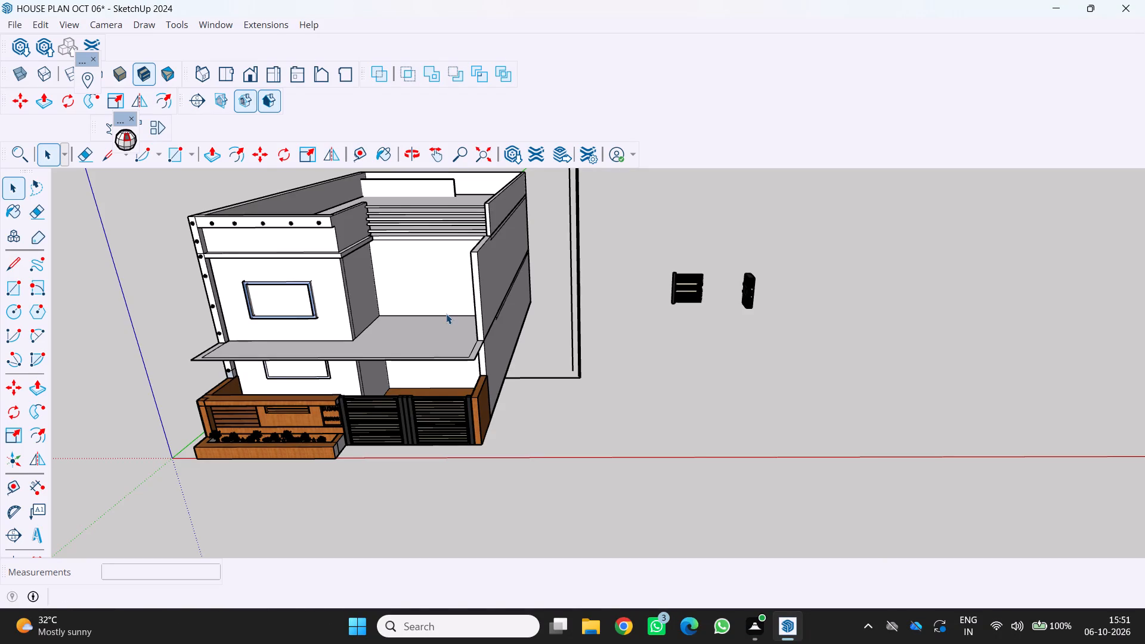
# Examine the recovered house model from the front and from above, including the front wall, balcony and roof terrace.
pyautogui.scroll(-4, 394, 197)
pyautogui.moveTo(394, 197); pyautogui.dragTo(442, 216, button='middle')
pyautogui.scroll(1, 394, 198)
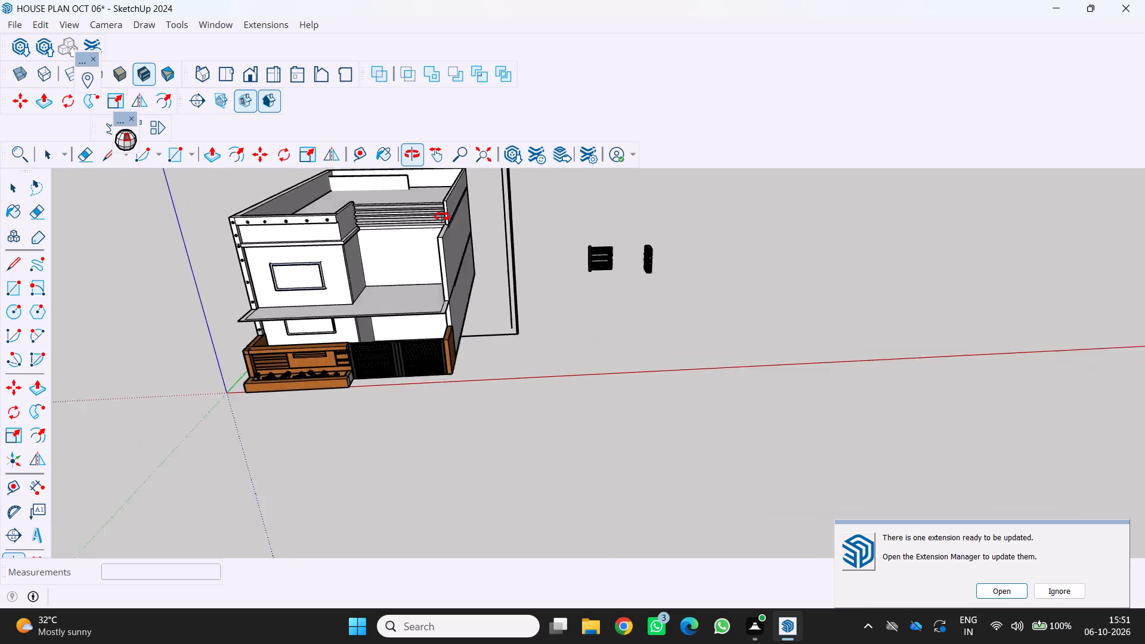
pyautogui.moveTo(442, 216); pyautogui.dragTo(462, 221, button='middle')
pyautogui.scroll(1, 231, 176)
pyautogui.scroll(-2, 231, 175)
pyautogui.moveTo(235, 175); pyautogui.dragTo(295, 224, button='middle')
pyautogui.scroll(1, 243, 179)
pyautogui.scroll(-4, 290, 228)
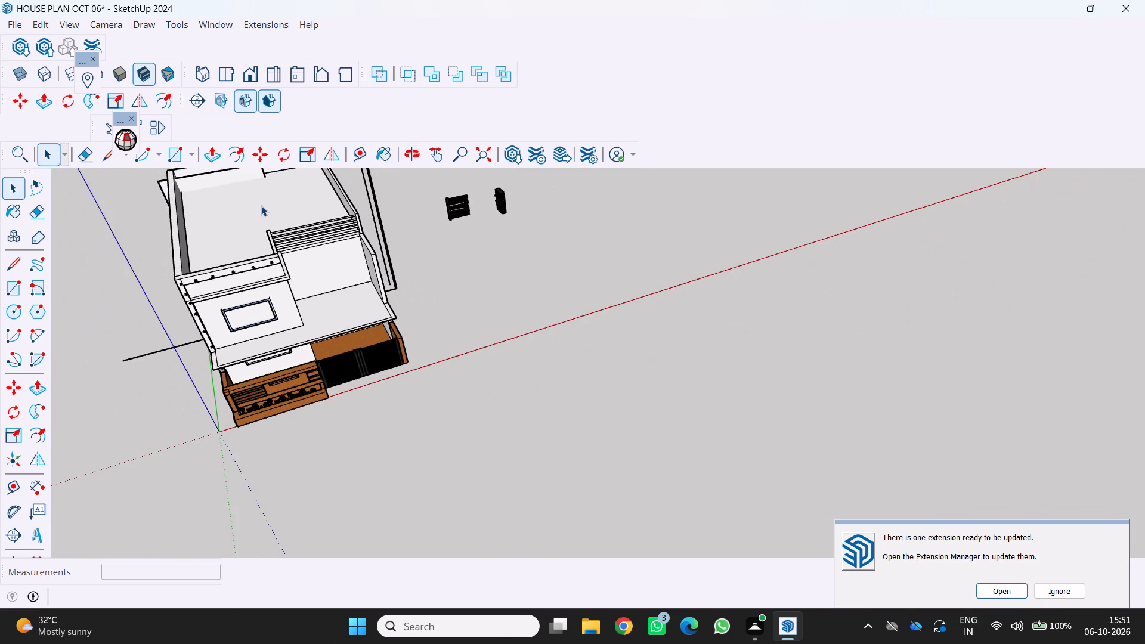
pyautogui.moveTo(261, 206); pyautogui.dragTo(148, 250, button='middle')
pyautogui.moveTo(255, 202); pyautogui.dragTo(290, 165, button='middle')
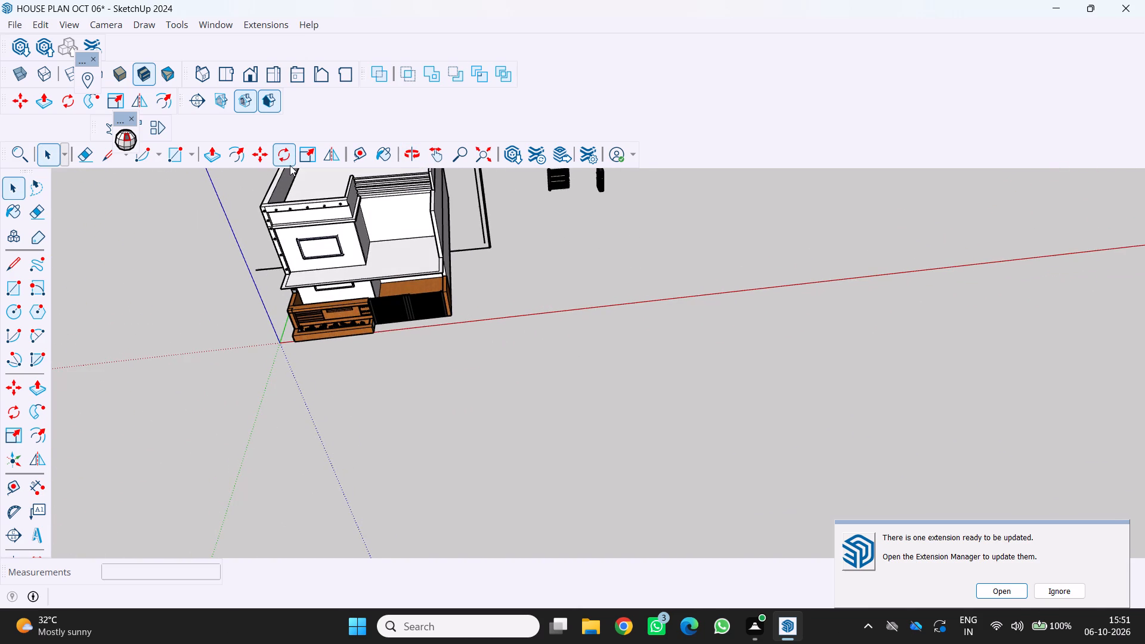
pyautogui.moveTo(262, 209); pyautogui.dragTo(258, 159, button='middle')
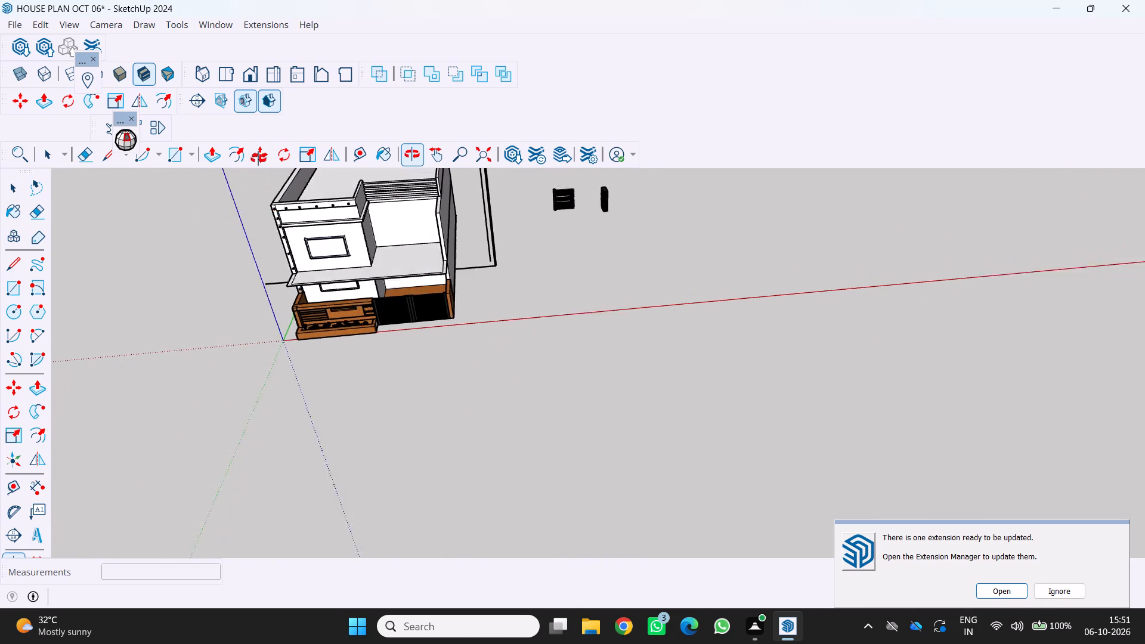
pyautogui.moveTo(258, 159); pyautogui.dragTo(250, 112, button='middle')
pyautogui.scroll(4, 292, 296)
pyautogui.scroll(1, 299, 215)
pyautogui.moveTo(317, 248); pyautogui.dragTo(277, 209, button='middle')
pyautogui.scroll(2, 274, 239)
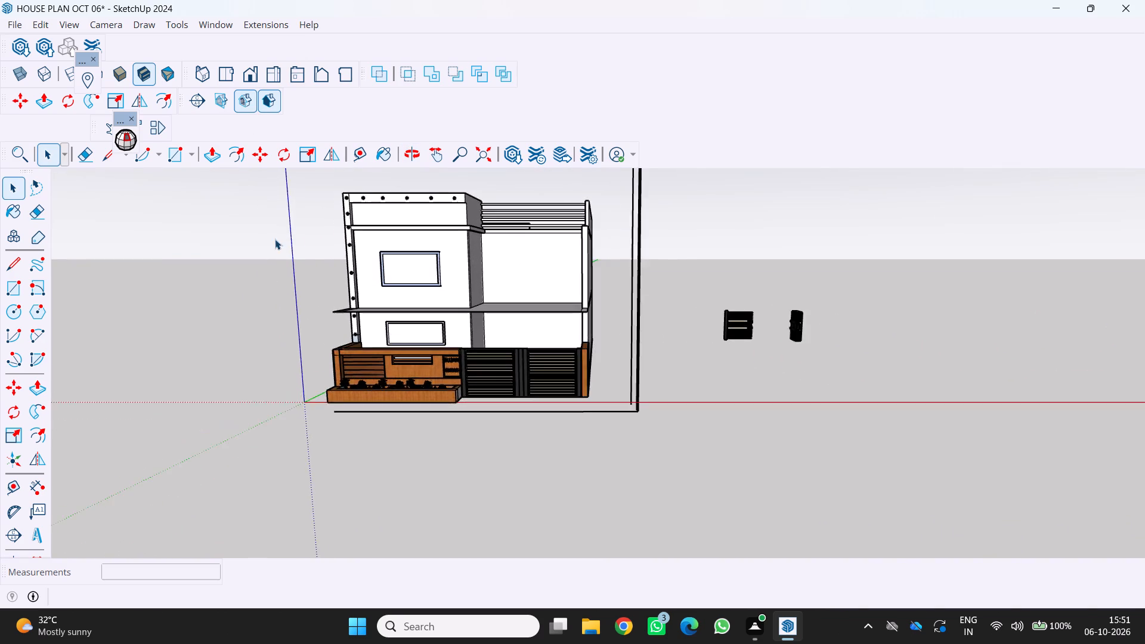
pyautogui.scroll(1, 373, 263)
pyautogui.moveTo(445, 296); pyautogui.dragTo(441, 289, button='middle')
pyautogui.scroll(3, 434, 290)
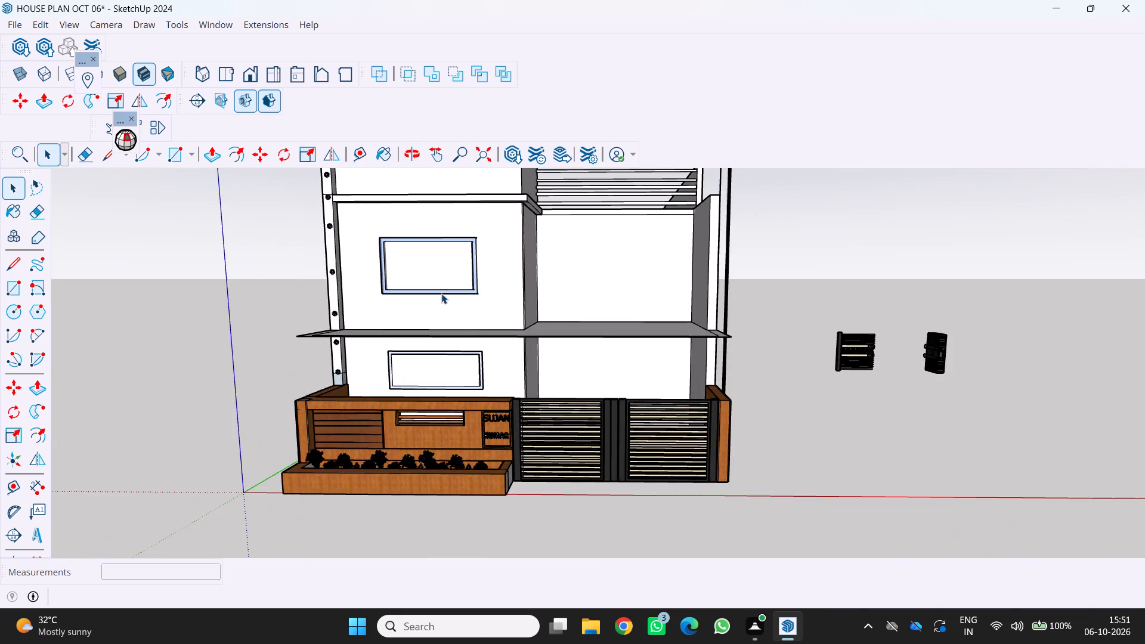
pyautogui.middleClick(471, 312)
pyautogui.scroll(-5, 471, 312)
pyautogui.moveTo(502, 314); pyautogui.dragTo(503, 347, button='middle')
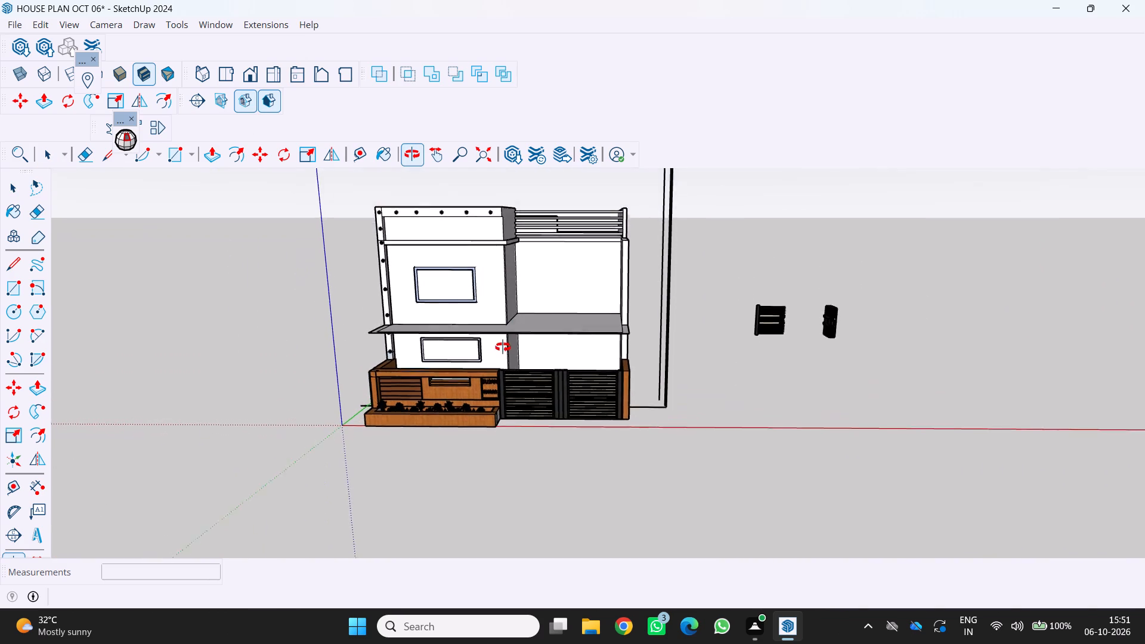
pyautogui.moveTo(503, 347); pyautogui.dragTo(502, 351, button='middle')
pyautogui.moveTo(561, 292); pyautogui.dragTo(530, 360, button='middle')
pyautogui.scroll(-2, 530, 360)
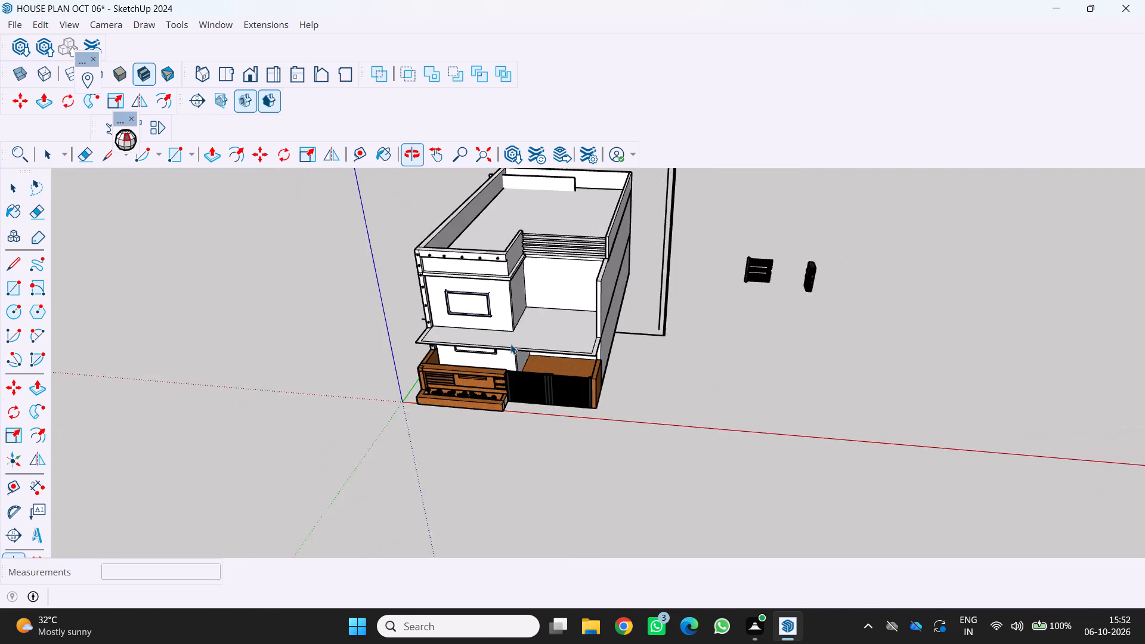
pyautogui.scroll(-2, 510, 344)
pyautogui.moveTo(556, 287); pyautogui.dragTo(455, 275, button='middle')
pyautogui.scroll(3, 518, 236)
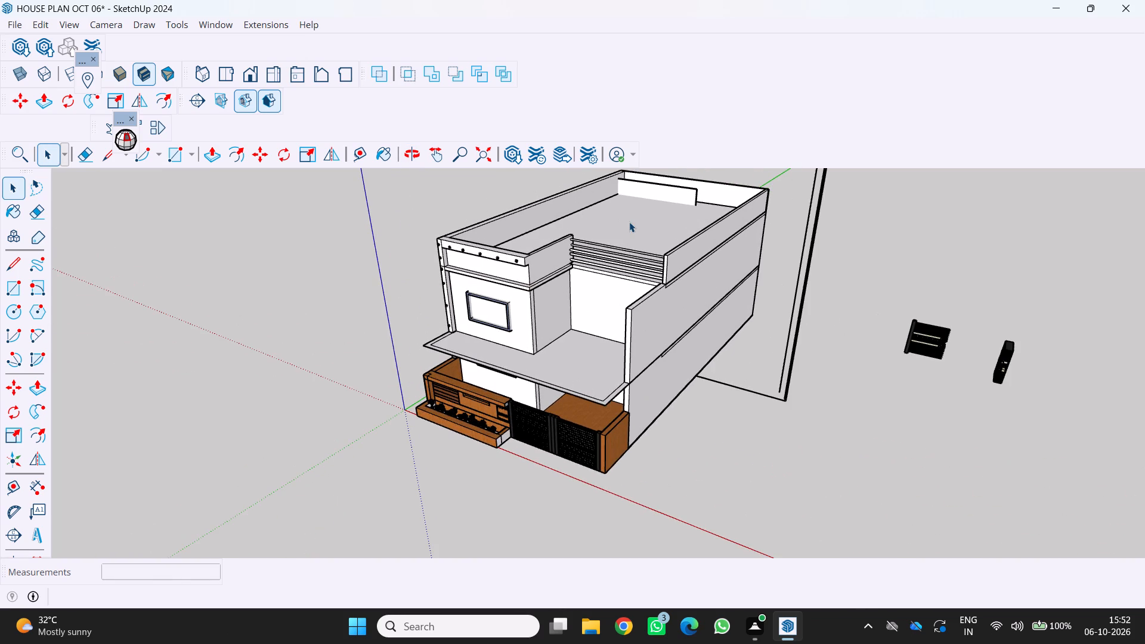
# Delete the stray upright panel and its bounding edges near the rear parapet on the roof terrace.
pyautogui.scroll(-2, 640, 224)
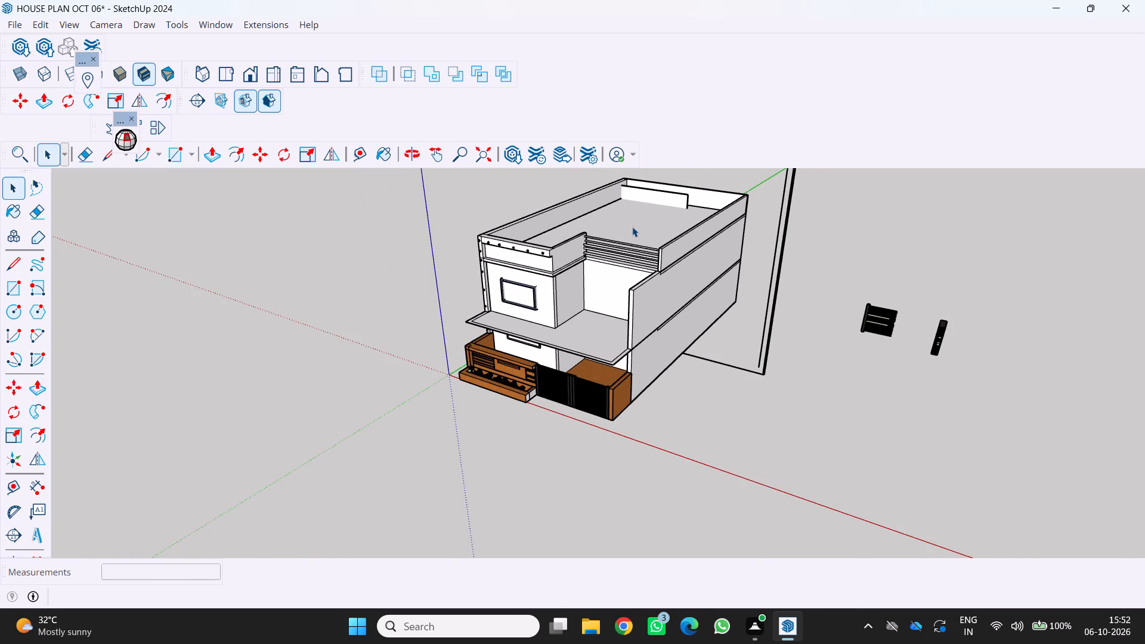
pyautogui.moveTo(632, 227); pyautogui.dragTo(547, 287, button='middle')
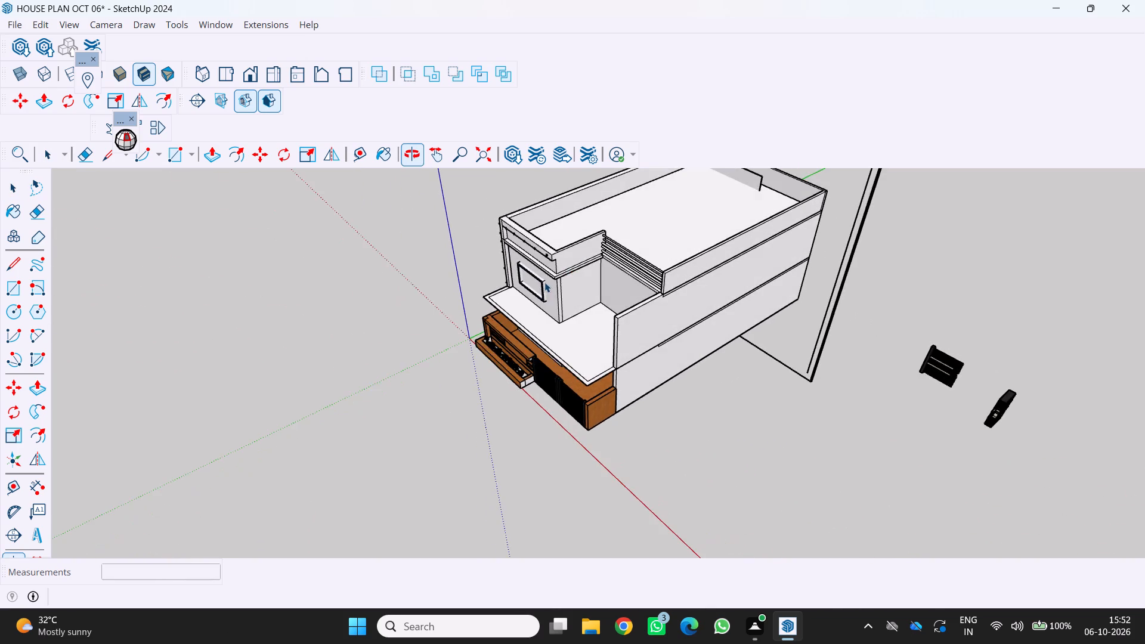
pyautogui.scroll(-3, 600, 246)
pyautogui.moveTo(598, 247); pyautogui.dragTo(444, 321, button='middle')
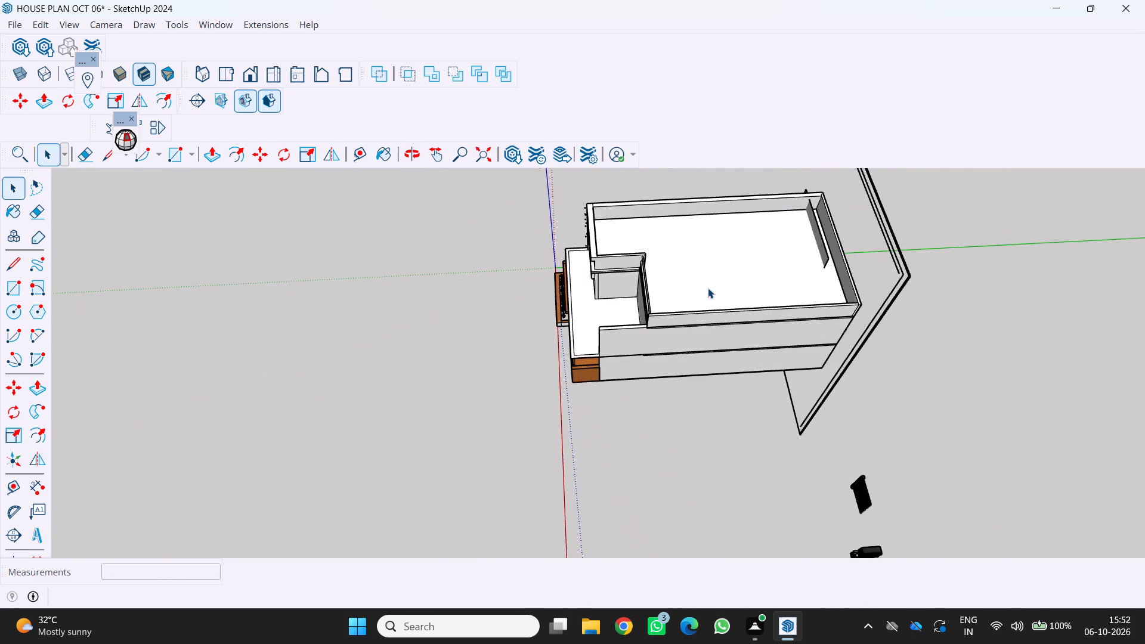
pyautogui.scroll(2, 708, 288)
pyautogui.click(843, 238)
pyautogui.click(843, 238)
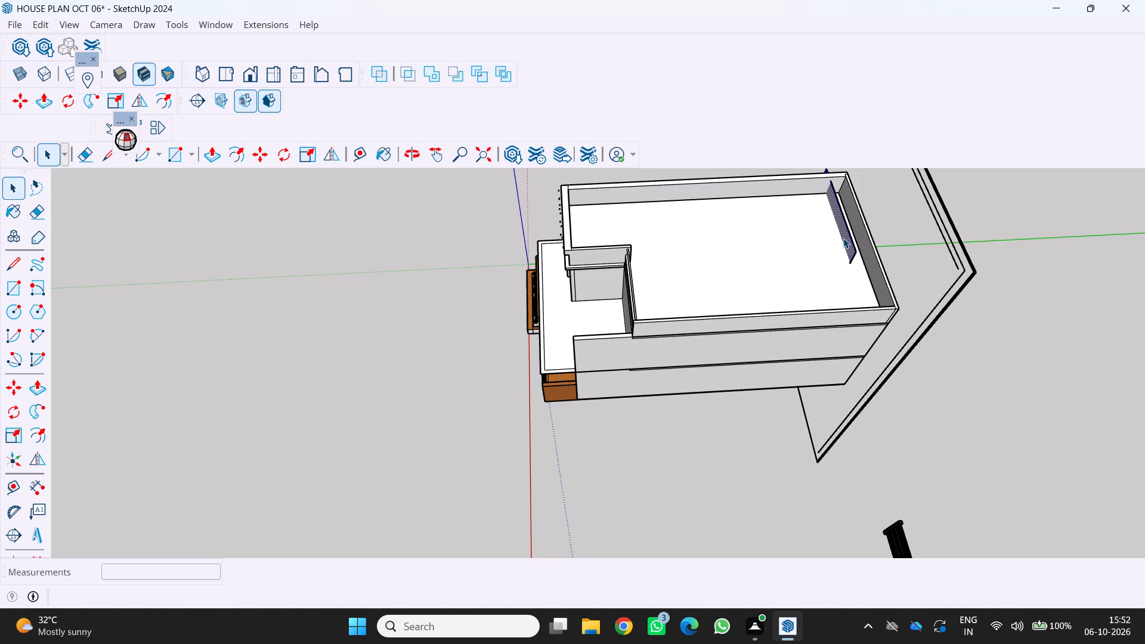
pyautogui.press('Delete')
pyautogui.press('Delete')
pyautogui.doubleClick(848, 252)
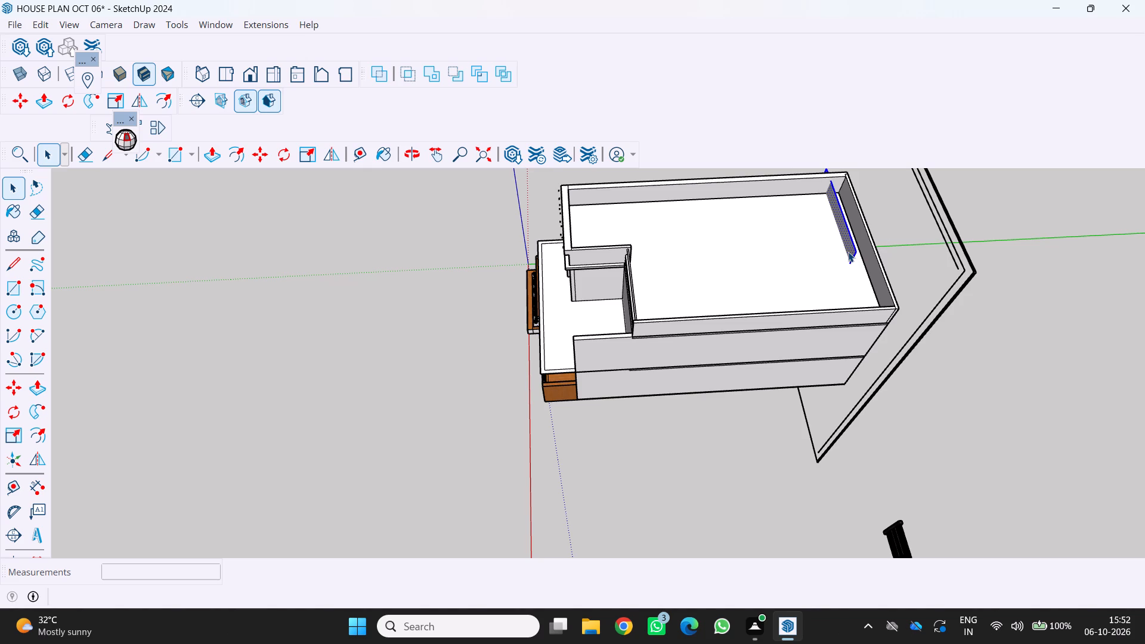
pyautogui.press('Delete')
# Delete the stray tall vertical edges of the large frame standing behind the house.
pyautogui.scroll(-5, 848, 252)
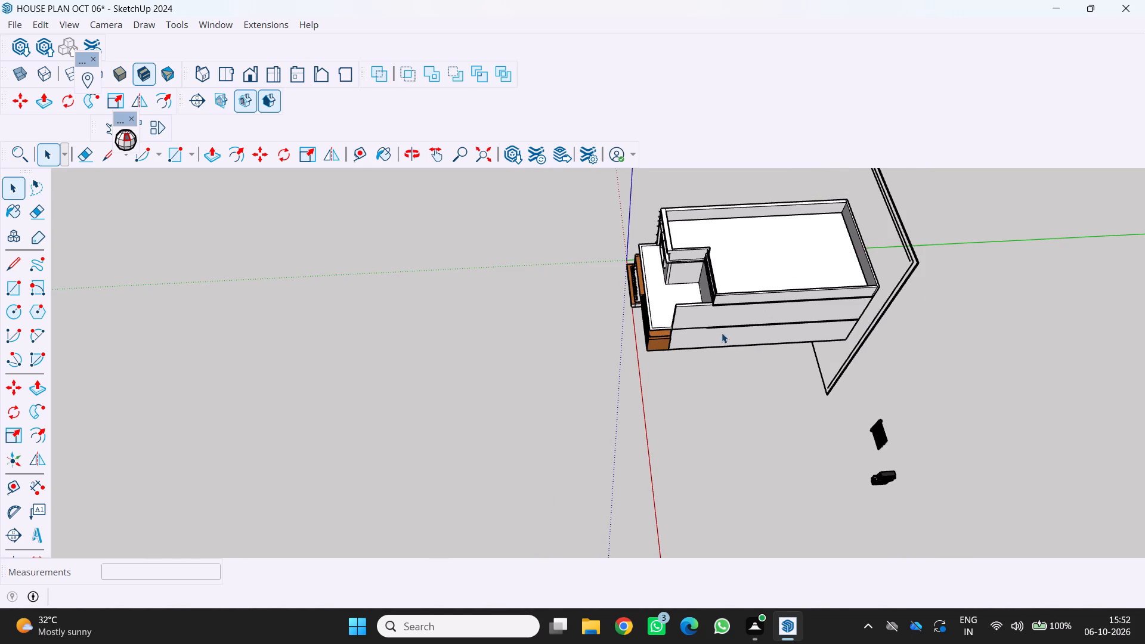
pyautogui.moveTo(722, 333); pyautogui.dragTo(756, 349, button='middle')
pyautogui.moveTo(767, 349); pyautogui.dragTo(830, 340, button='middle')
pyautogui.scroll(-3, 586, 271)
pyautogui.moveTo(605, 335); pyautogui.dragTo(563, 283, button='middle')
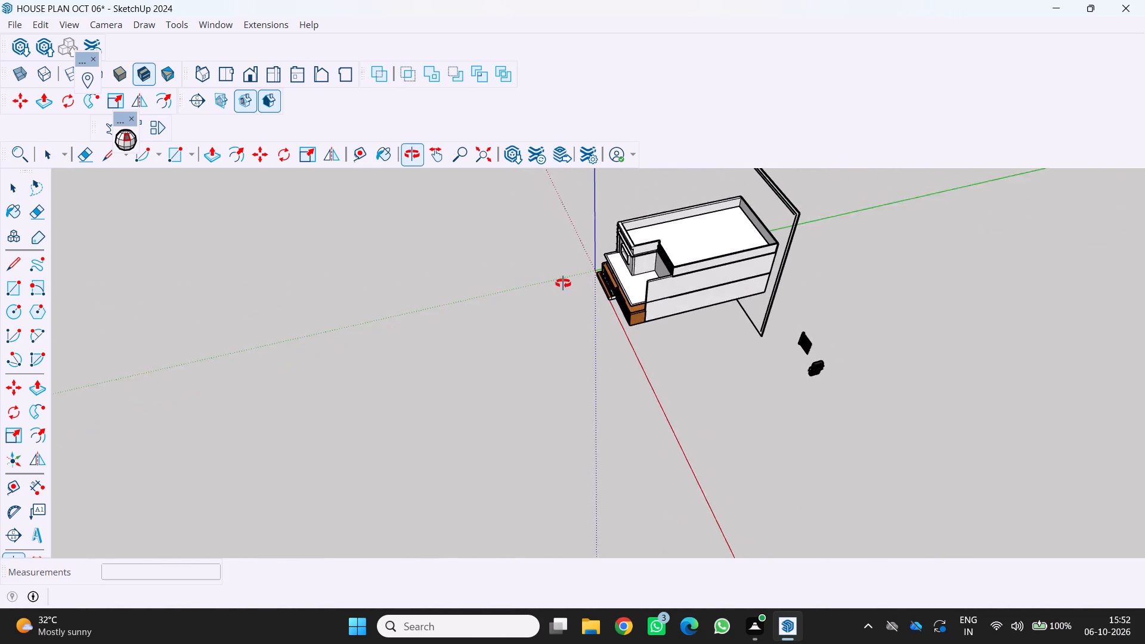
pyautogui.moveTo(563, 283); pyautogui.dragTo(538, 268, button='middle')
pyautogui.click(782, 320)
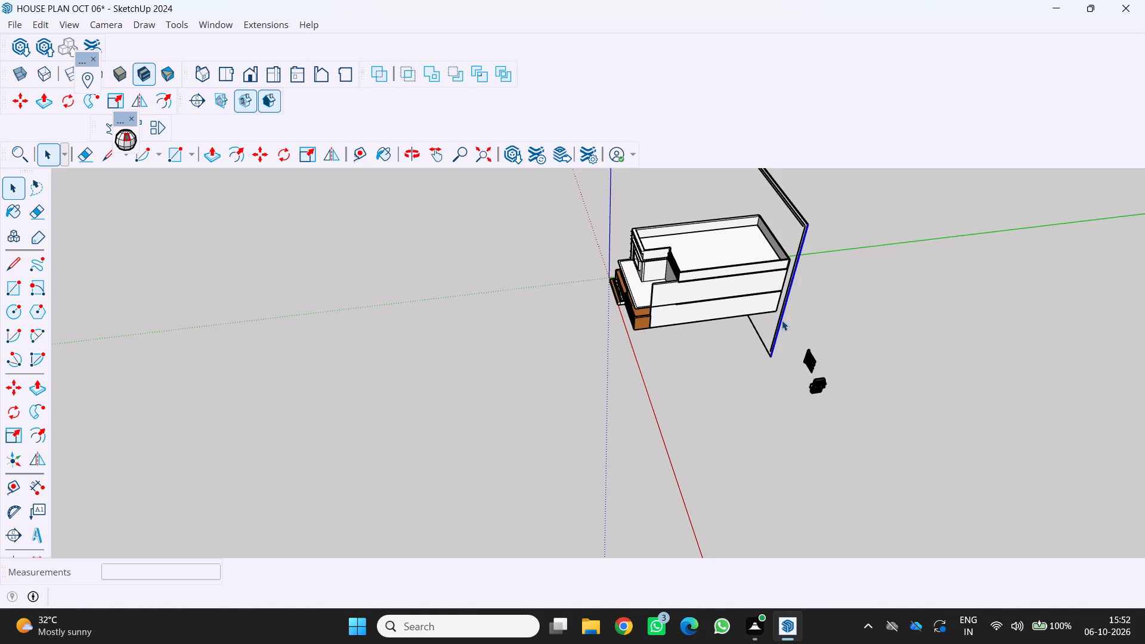
pyautogui.click(782, 320)
pyautogui.press('Delete')
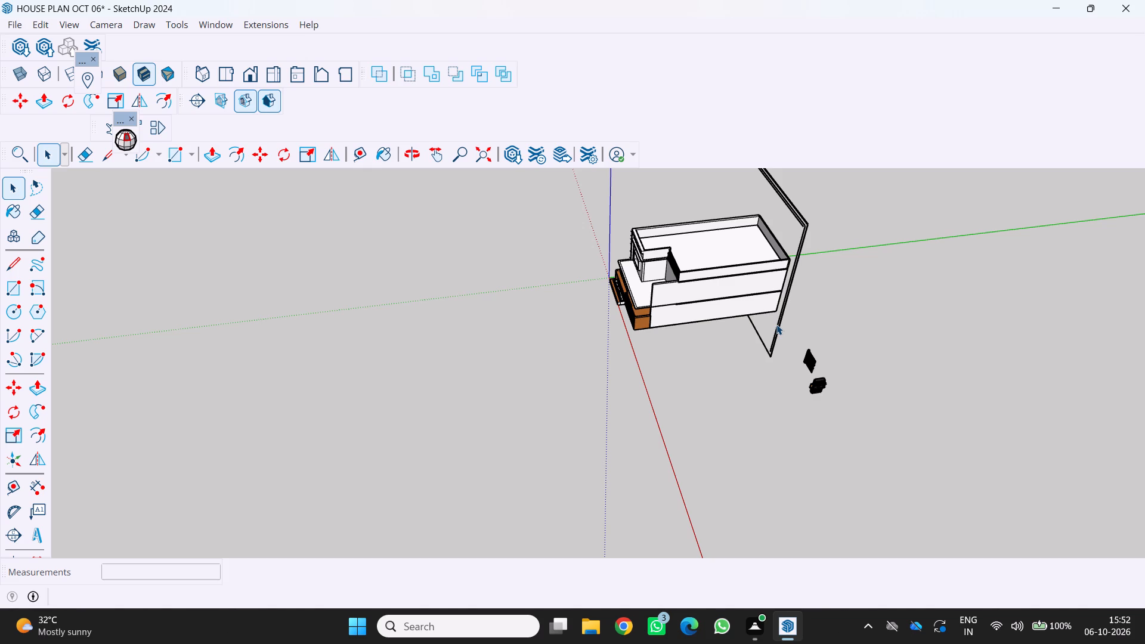
pyautogui.click(776, 324)
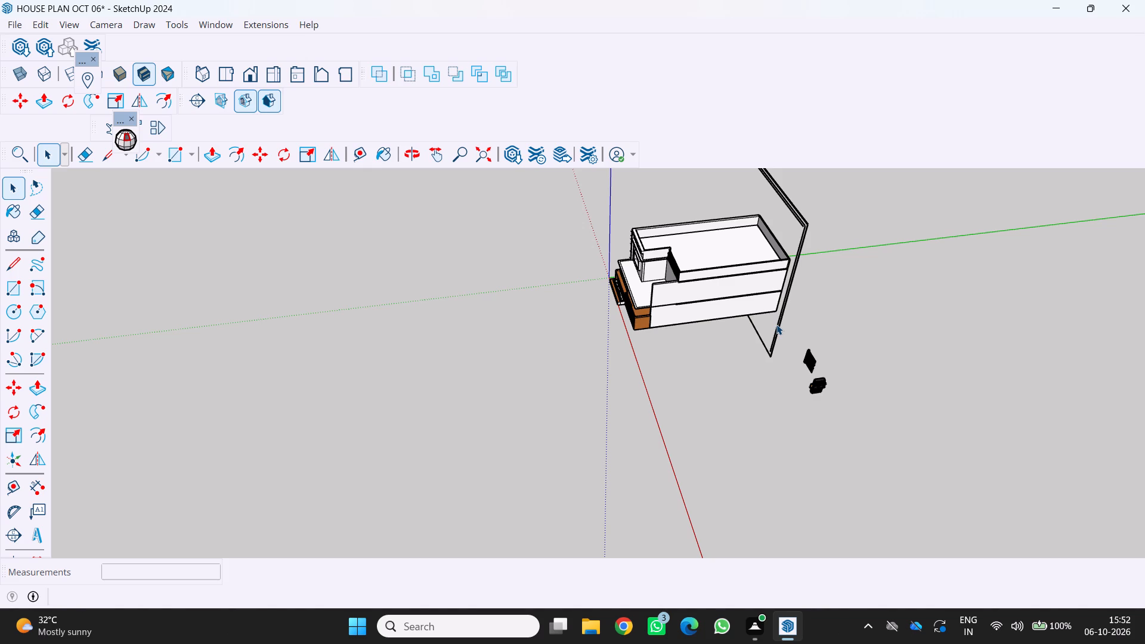
pyautogui.press('Delete')
pyautogui.click(776, 325)
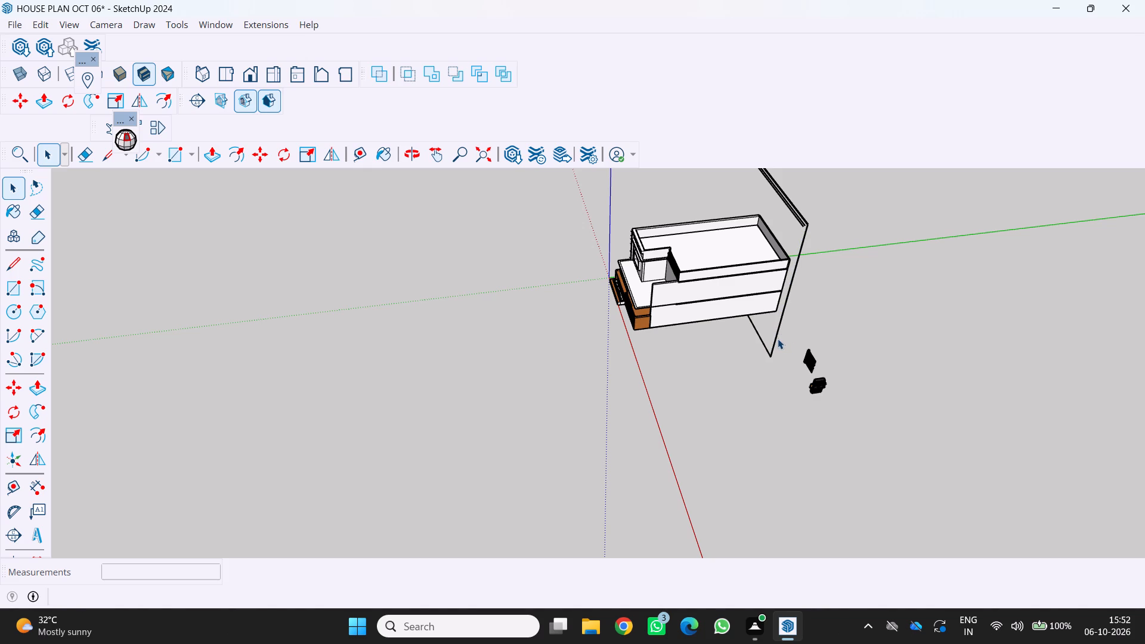
pyautogui.click(775, 335)
pyautogui.press('Delete')
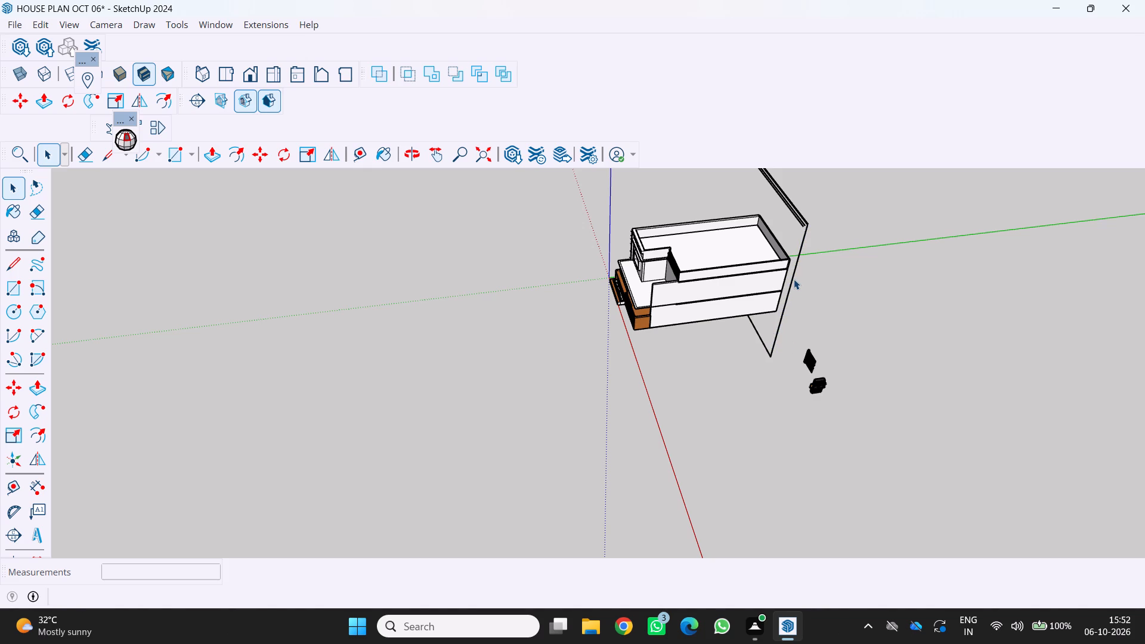
pyautogui.click(794, 279)
pyautogui.press('Delete')
# Delete the remaining stray long parallel edges lying behind the house.
pyautogui.click(800, 215)
pyautogui.press('Delete')
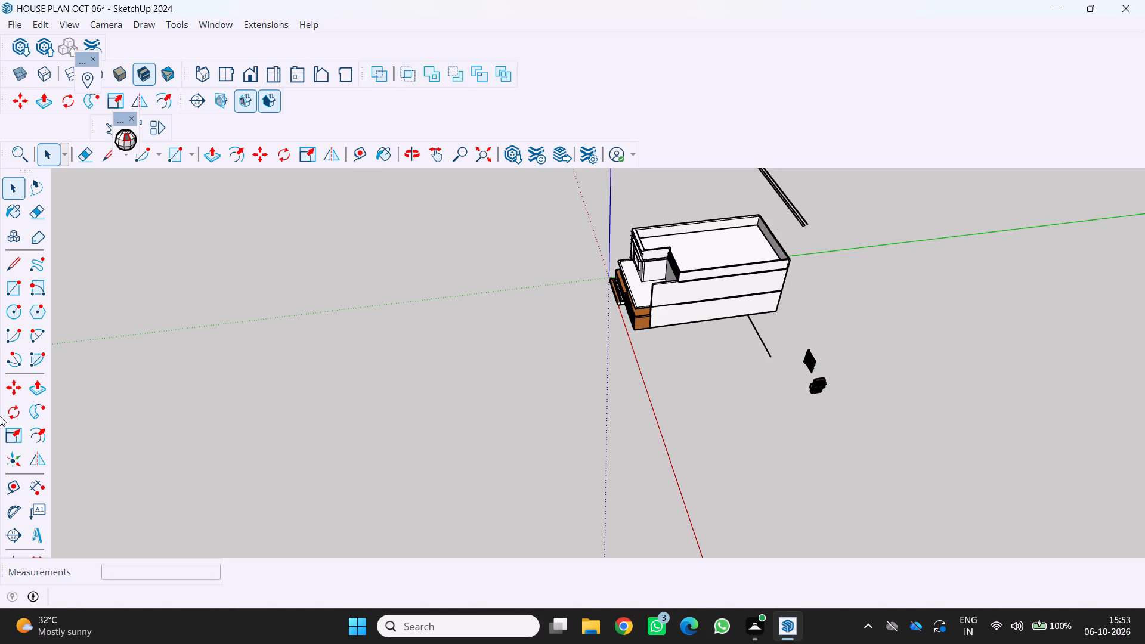
pyautogui.scroll(-4, 665, 395)
pyautogui.moveTo(556, 364); pyautogui.dragTo(602, 375, button='middle')
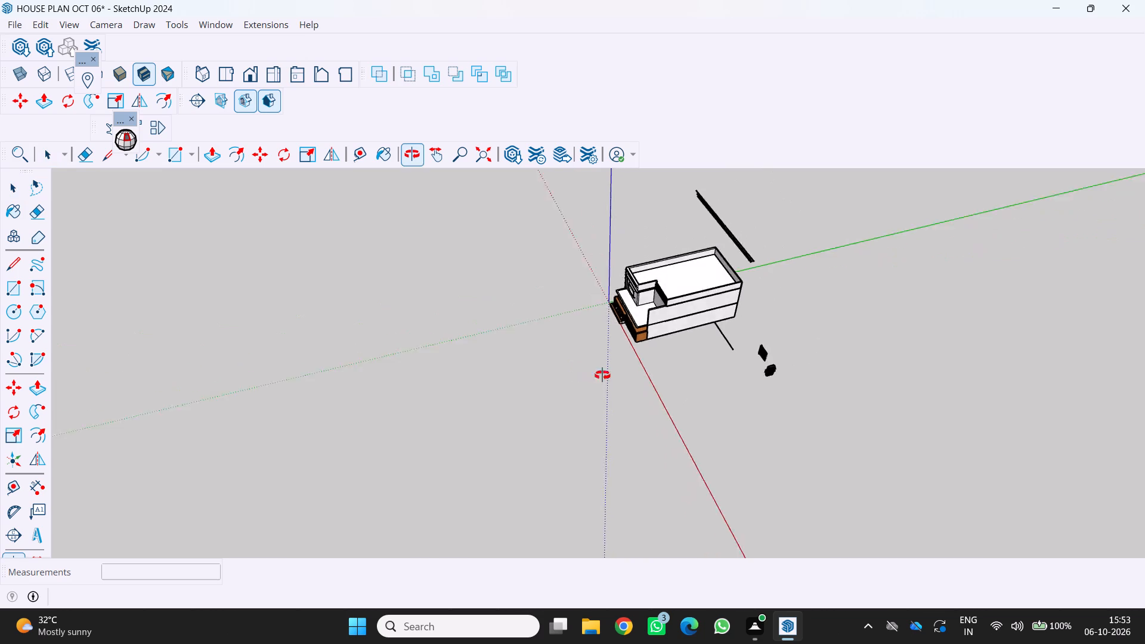
pyautogui.moveTo(602, 375); pyautogui.dragTo(673, 364, button='middle')
pyautogui.scroll(5, 606, 265)
pyautogui.moveTo(637, 224); pyautogui.dragTo(604, 205, button='middle')
pyautogui.scroll(3, 702, 242)
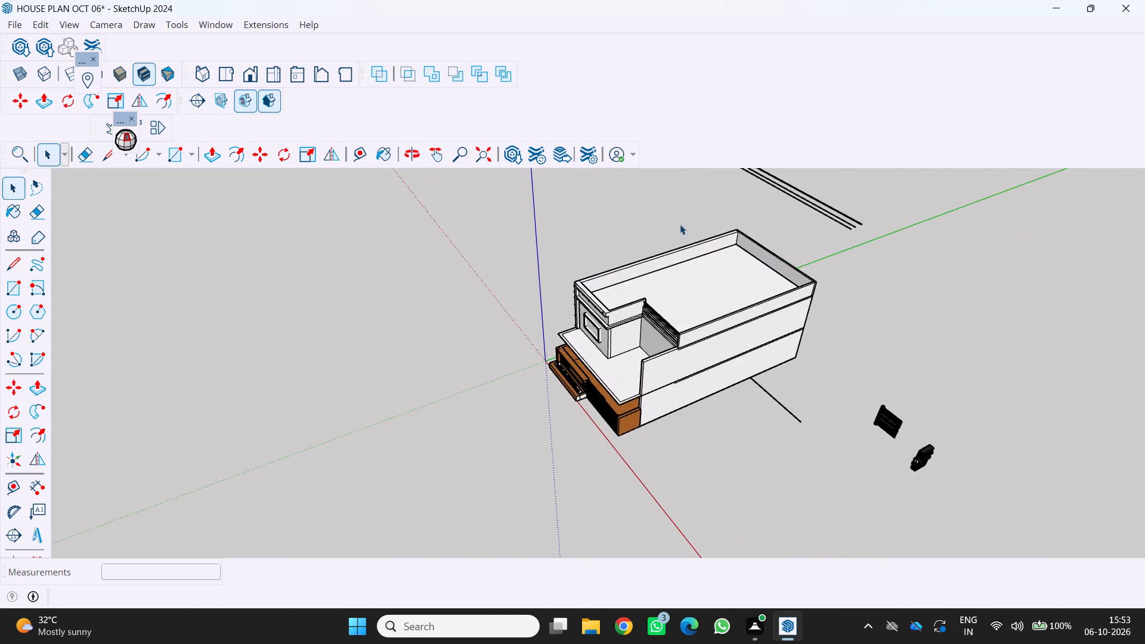
pyautogui.moveTo(680, 224); pyautogui.dragTo(543, 283, button='middle')
pyautogui.scroll(-3, 542, 284)
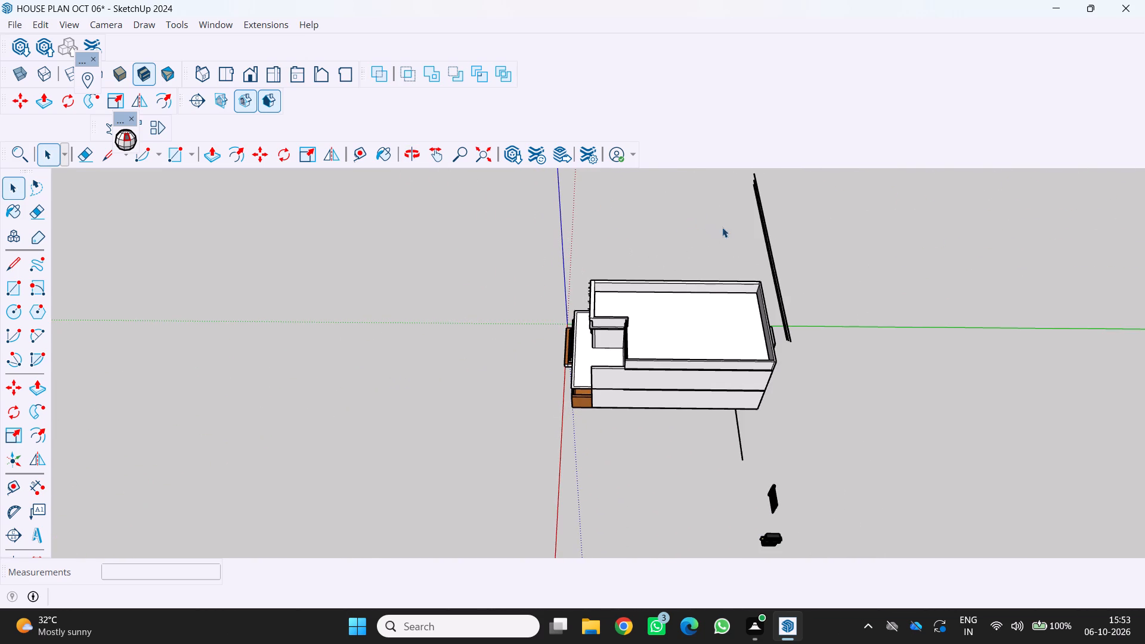
pyautogui.scroll(1, 722, 227)
pyautogui.scroll(1, 785, 261)
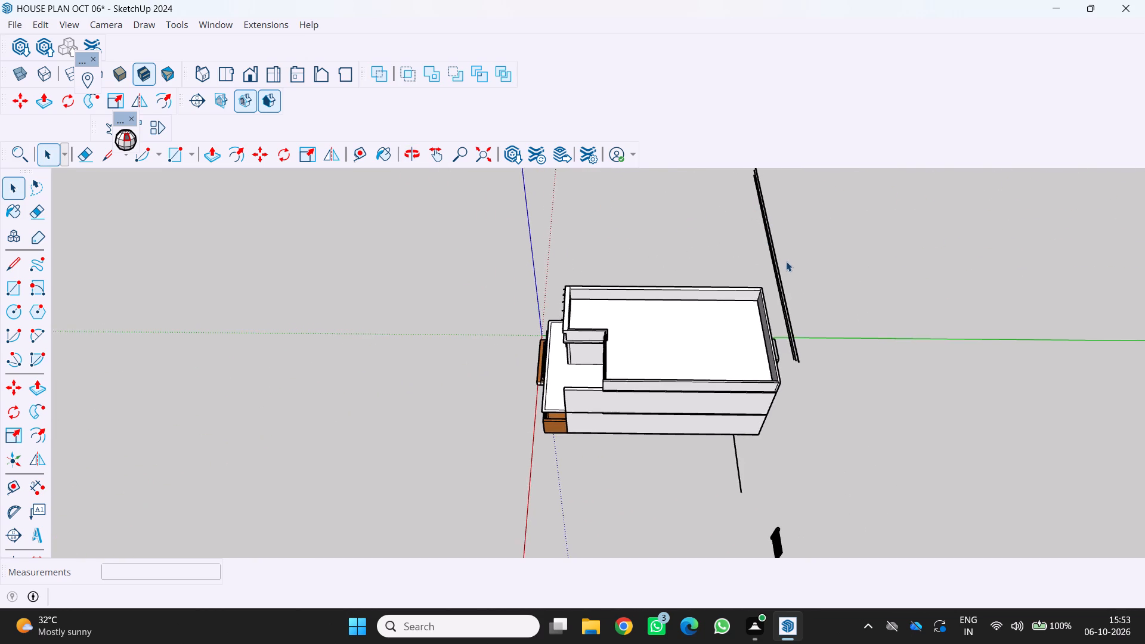
pyautogui.moveTo(786, 261); pyautogui.dragTo(824, 262, button='middle')
pyautogui.scroll(4, 824, 262)
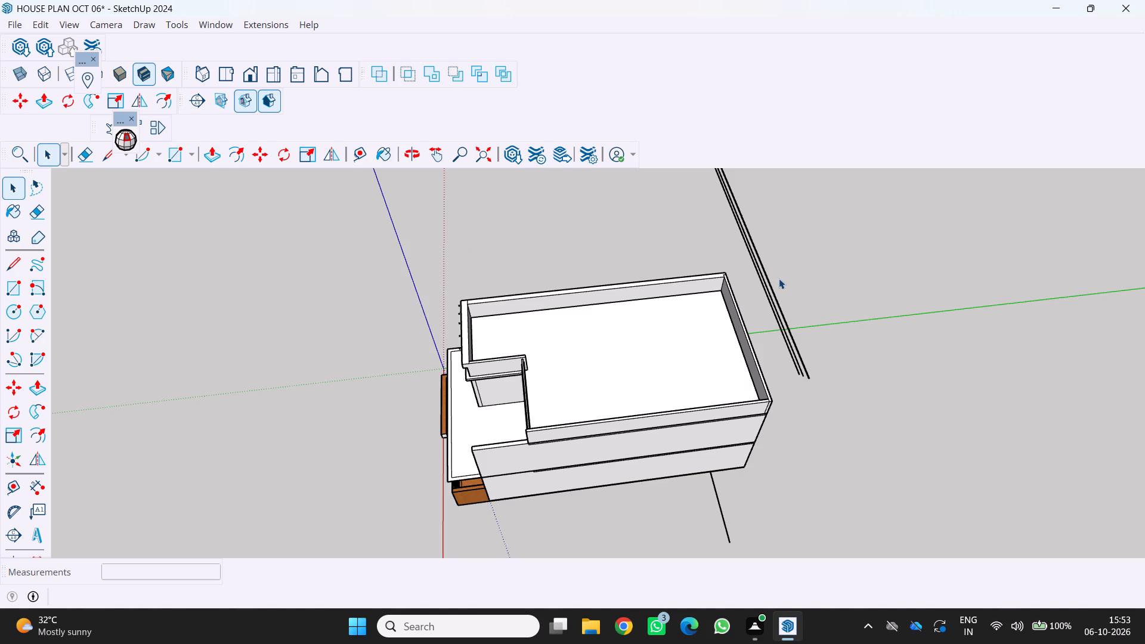
pyautogui.moveTo(779, 278); pyautogui.dragTo(835, 249, button='middle')
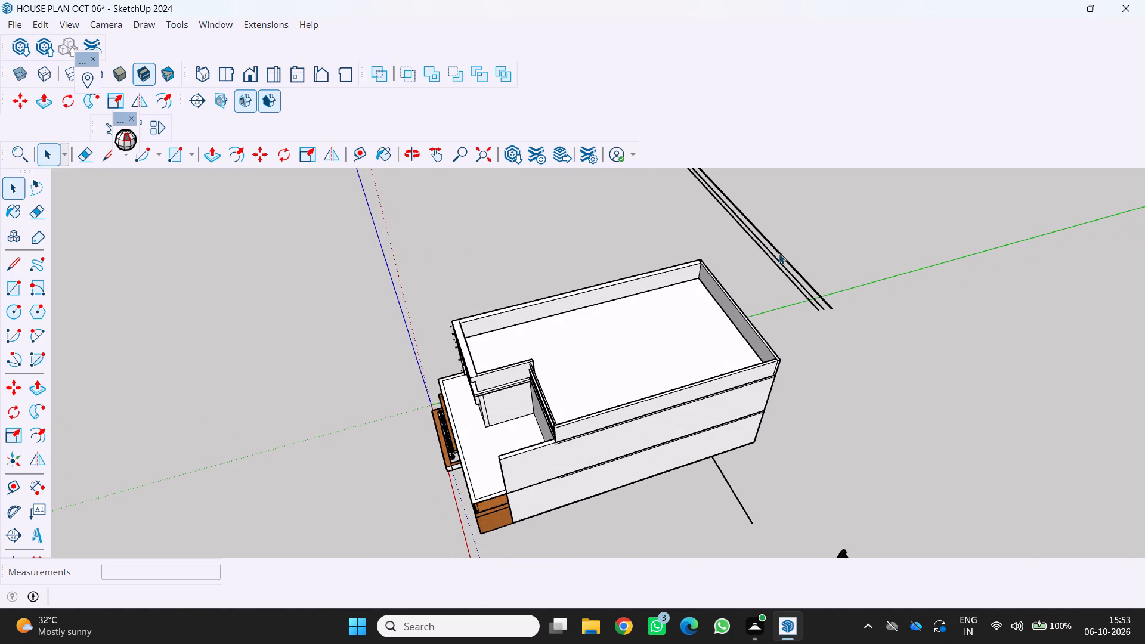
pyautogui.click(785, 259)
pyautogui.press('Delete')
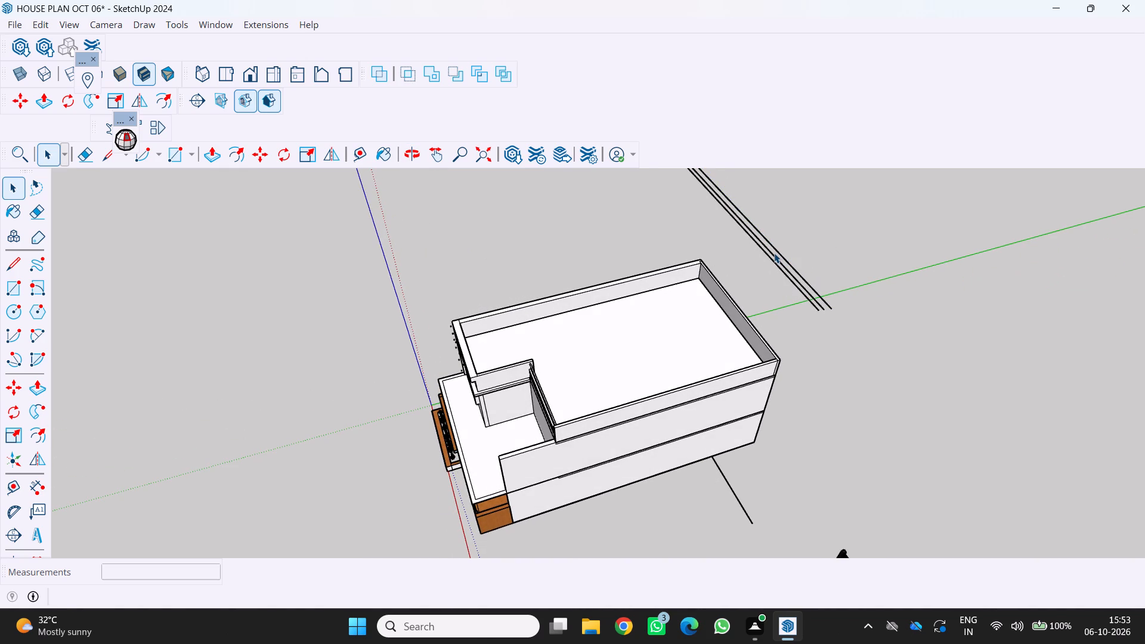
pyautogui.click(774, 253)
pyautogui.press('Delete')
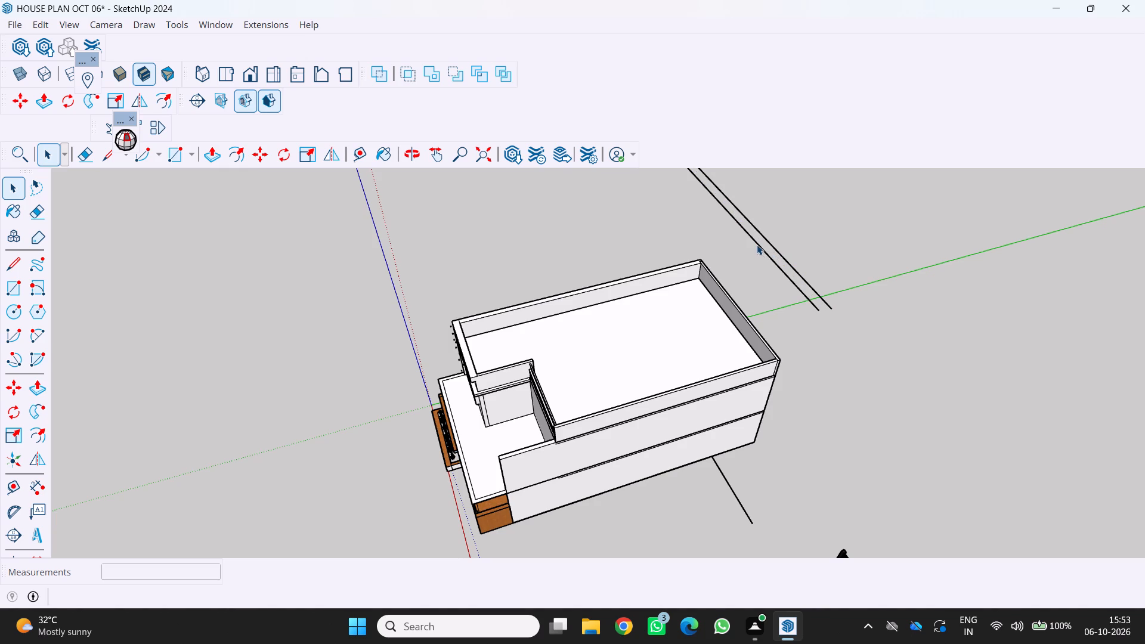
pyautogui.click(757, 244)
pyautogui.press('Delete')
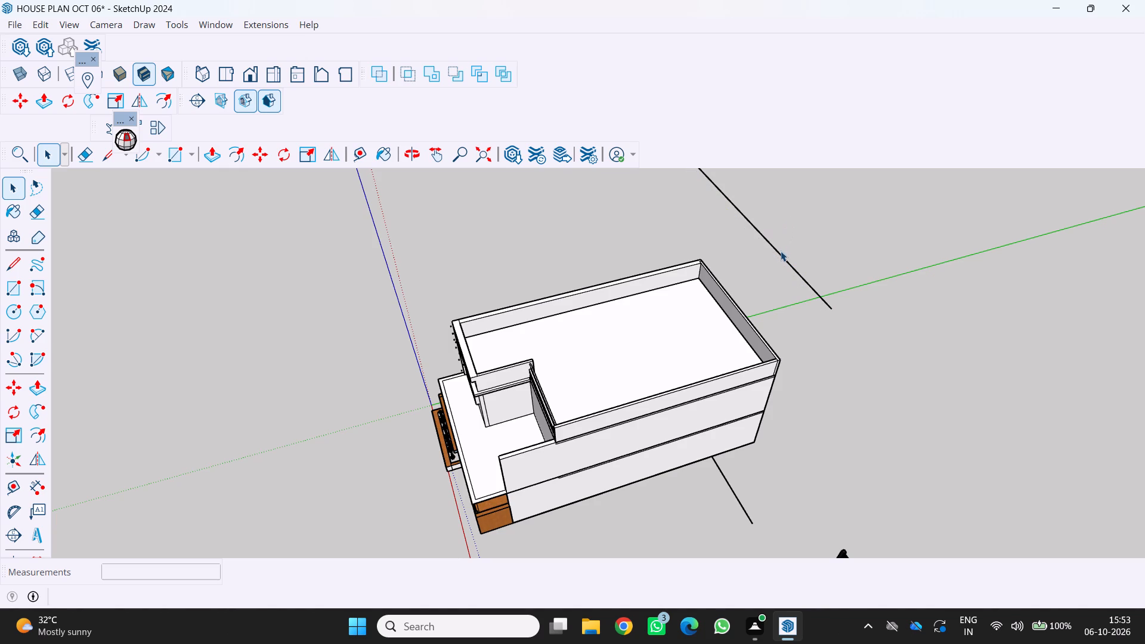
pyautogui.click(781, 251)
pyautogui.press('Delete')
# Delete the stray line on the ground beside the long side wall of the house.
pyautogui.scroll(-4, 759, 244)
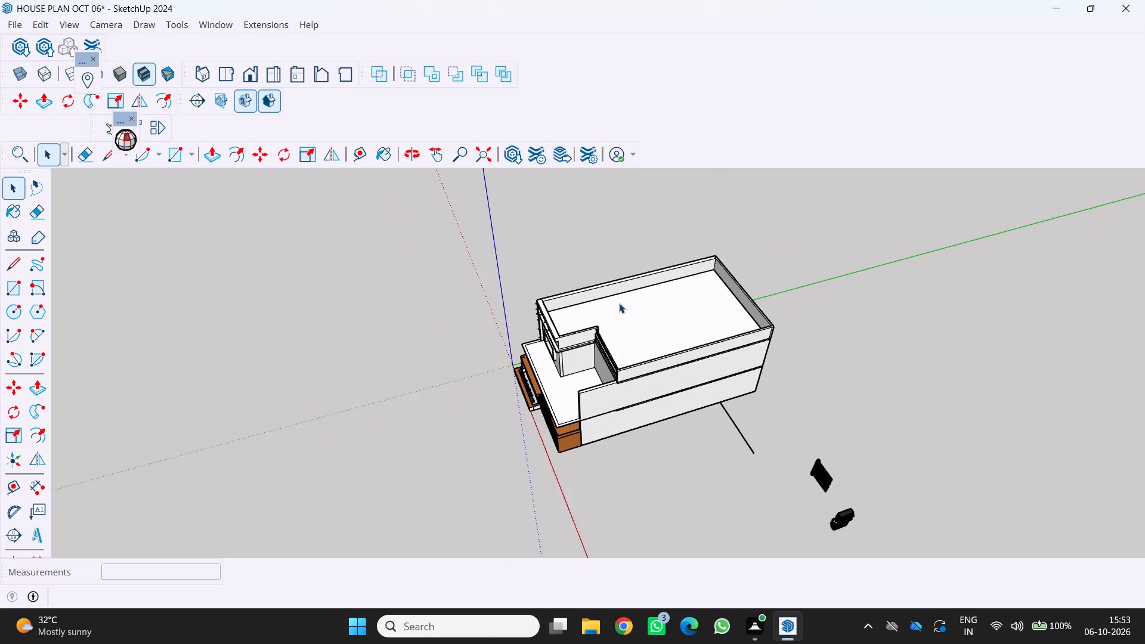
pyautogui.scroll(-1, 611, 309)
pyautogui.moveTo(611, 309); pyautogui.dragTo(734, 250, button='middle')
pyautogui.moveTo(781, 363); pyautogui.dragTo(790, 330, button='middle')
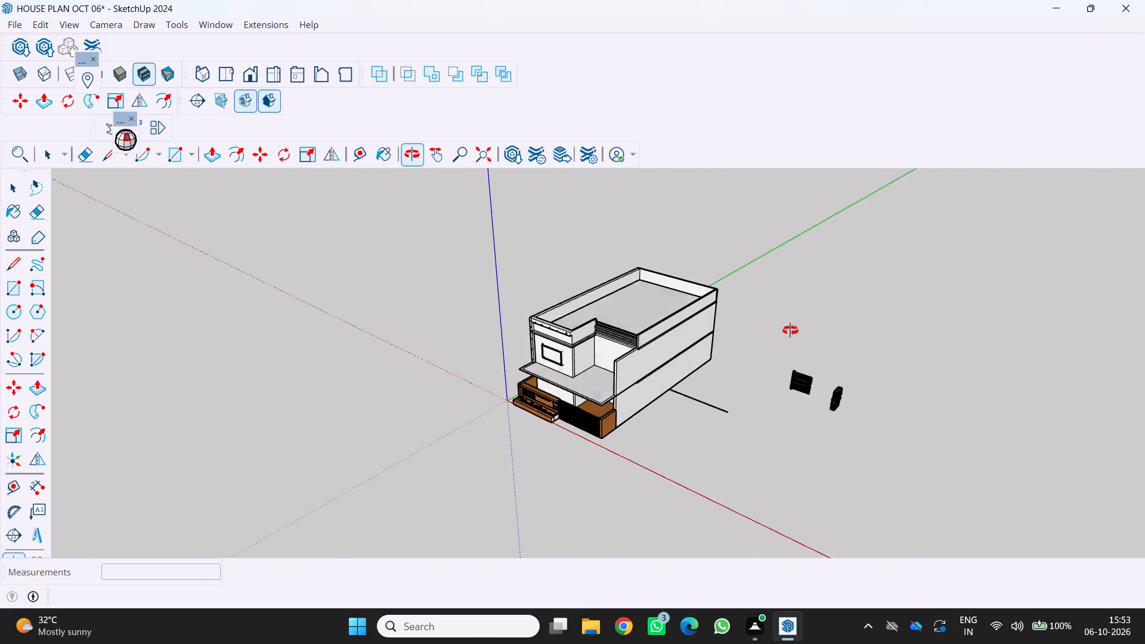
pyautogui.moveTo(790, 330); pyautogui.dragTo(794, 310, button='middle')
pyautogui.scroll(3, 703, 374)
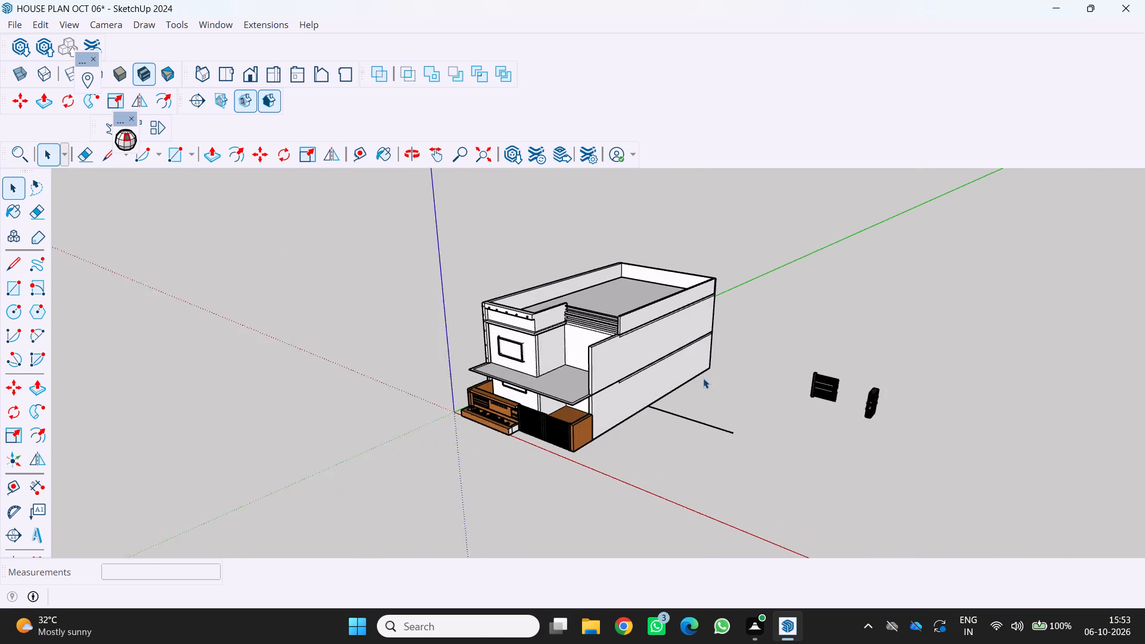
pyautogui.scroll(1, 703, 378)
pyautogui.click(670, 420)
pyautogui.press('Delete')
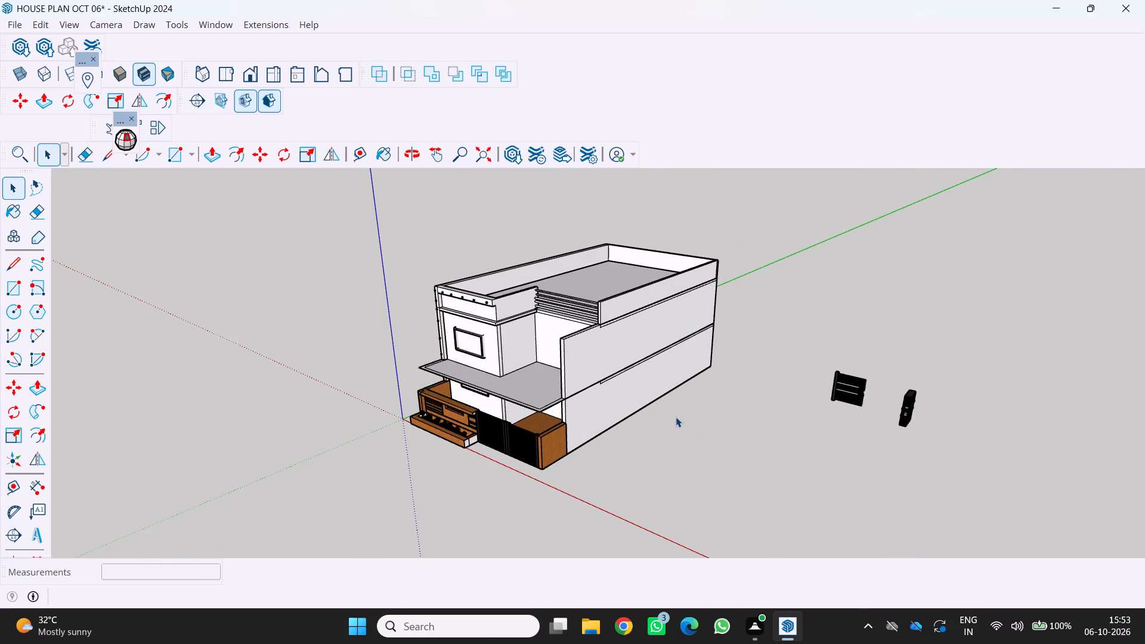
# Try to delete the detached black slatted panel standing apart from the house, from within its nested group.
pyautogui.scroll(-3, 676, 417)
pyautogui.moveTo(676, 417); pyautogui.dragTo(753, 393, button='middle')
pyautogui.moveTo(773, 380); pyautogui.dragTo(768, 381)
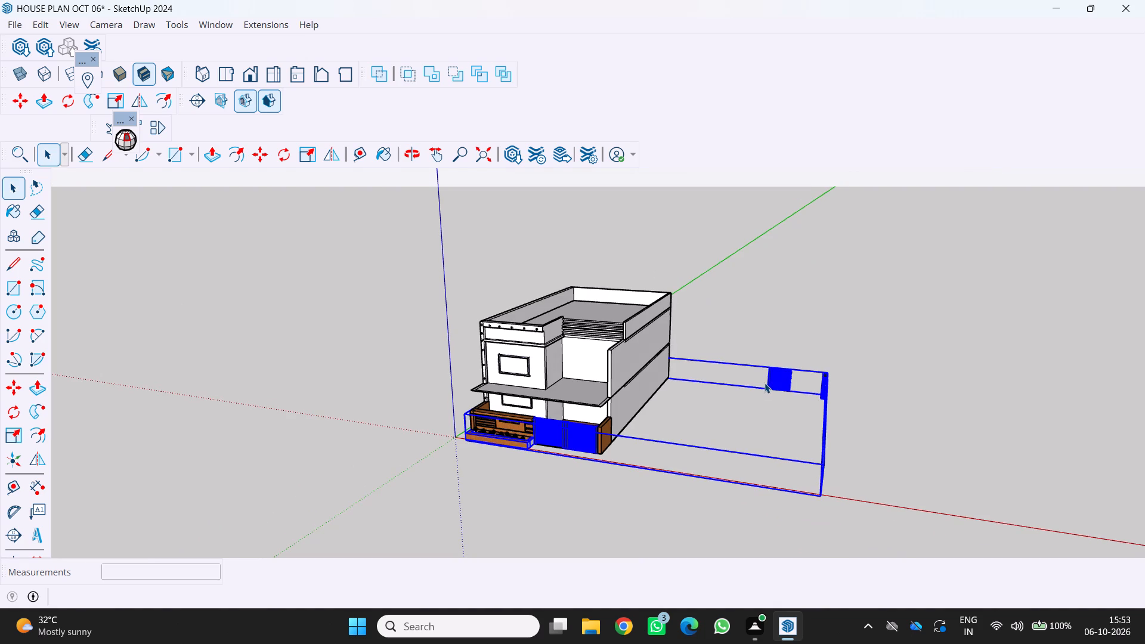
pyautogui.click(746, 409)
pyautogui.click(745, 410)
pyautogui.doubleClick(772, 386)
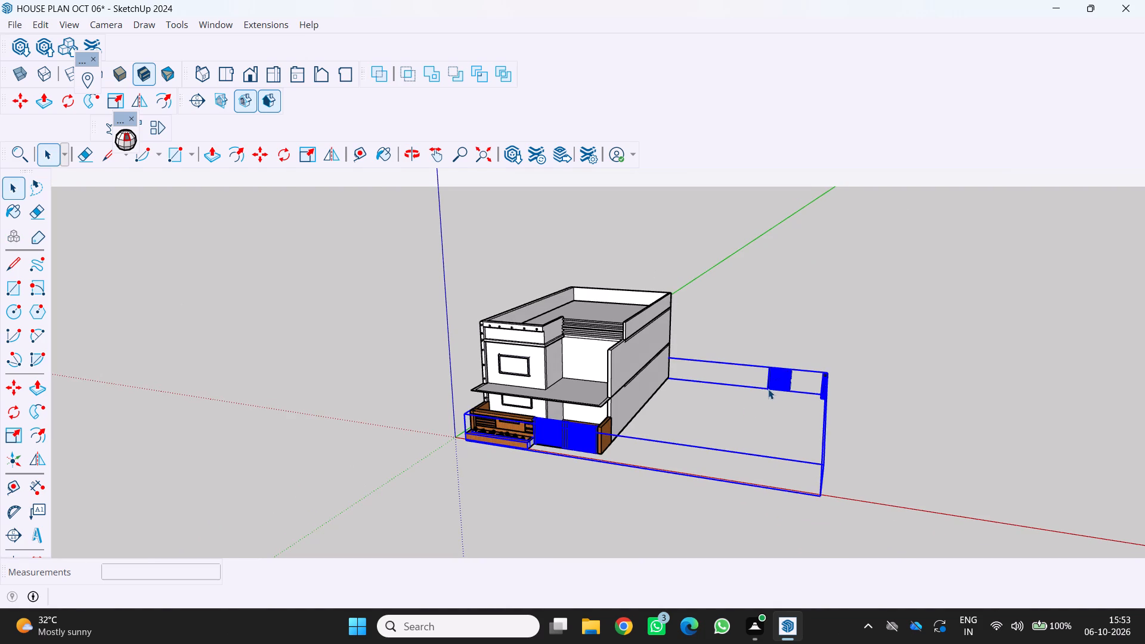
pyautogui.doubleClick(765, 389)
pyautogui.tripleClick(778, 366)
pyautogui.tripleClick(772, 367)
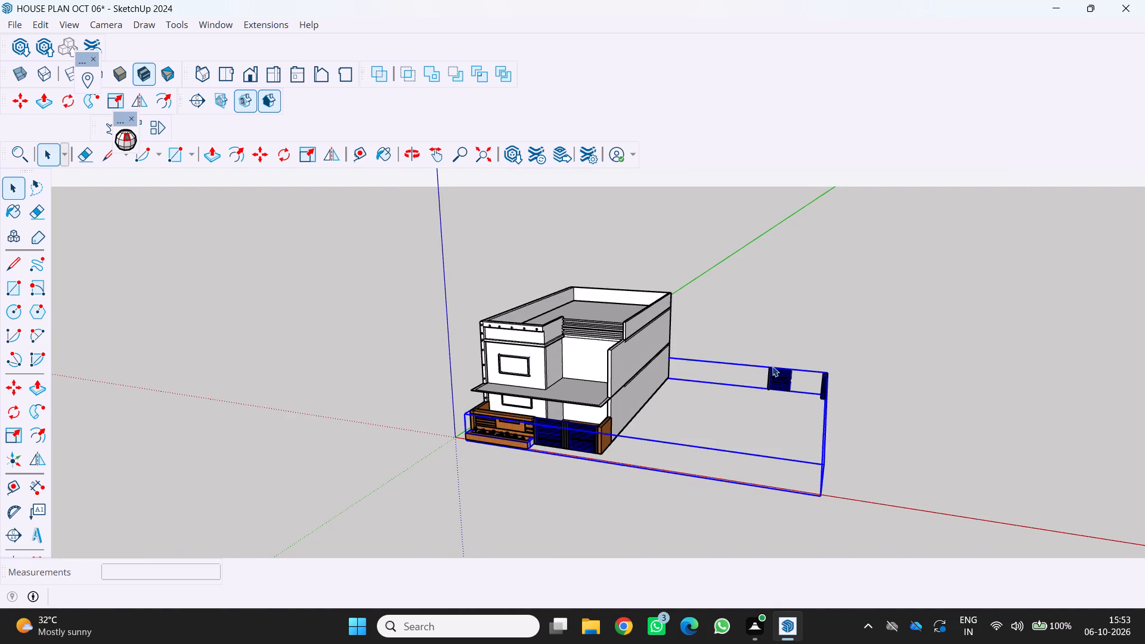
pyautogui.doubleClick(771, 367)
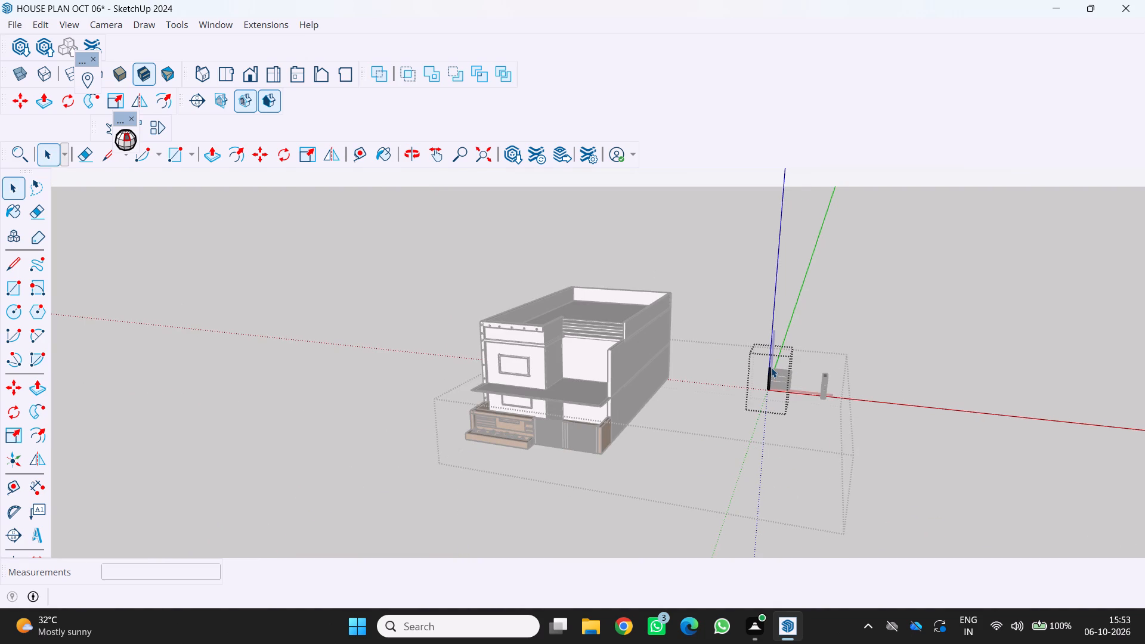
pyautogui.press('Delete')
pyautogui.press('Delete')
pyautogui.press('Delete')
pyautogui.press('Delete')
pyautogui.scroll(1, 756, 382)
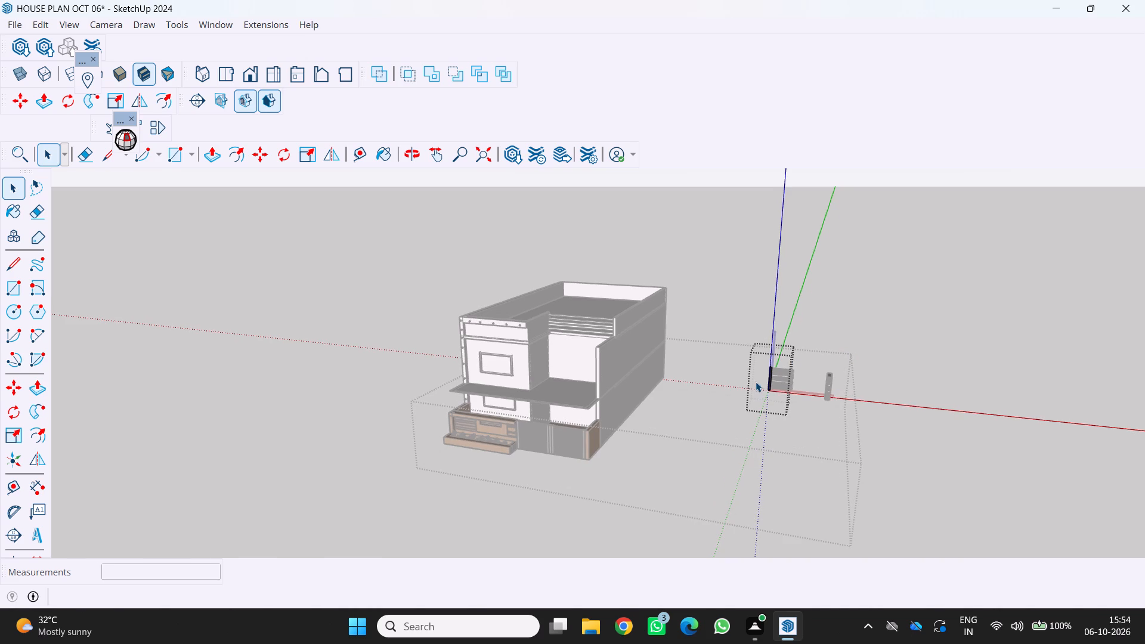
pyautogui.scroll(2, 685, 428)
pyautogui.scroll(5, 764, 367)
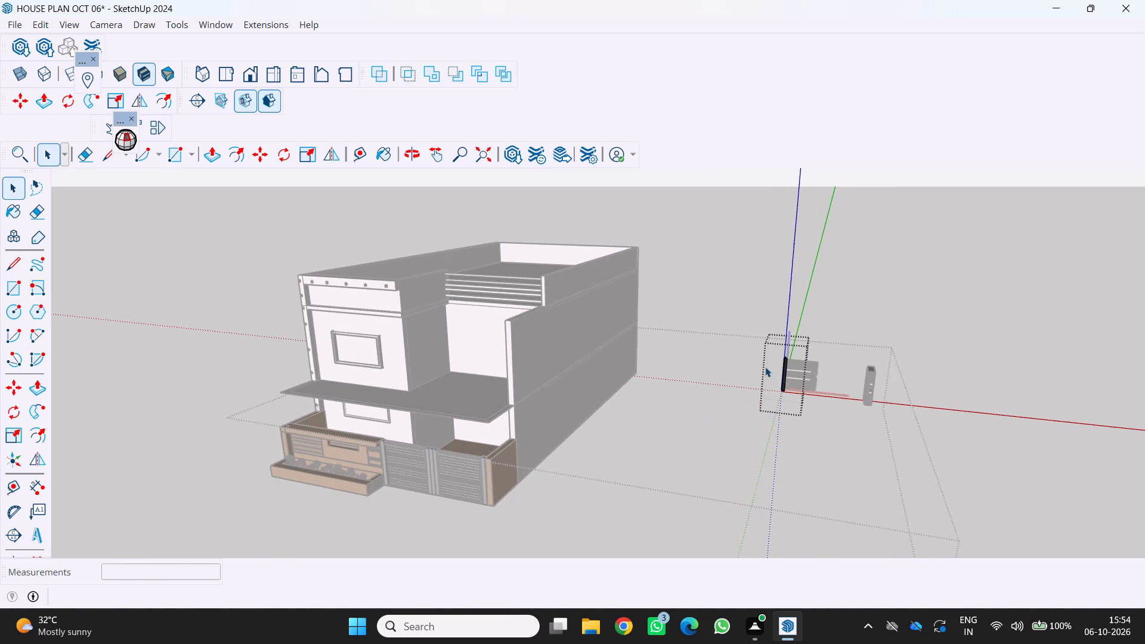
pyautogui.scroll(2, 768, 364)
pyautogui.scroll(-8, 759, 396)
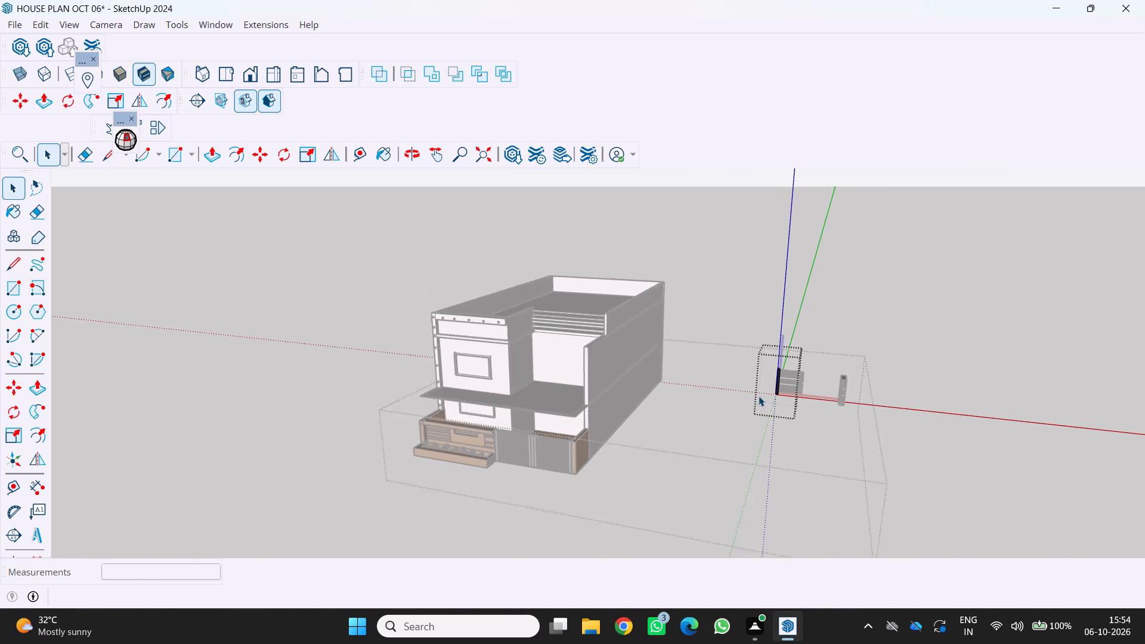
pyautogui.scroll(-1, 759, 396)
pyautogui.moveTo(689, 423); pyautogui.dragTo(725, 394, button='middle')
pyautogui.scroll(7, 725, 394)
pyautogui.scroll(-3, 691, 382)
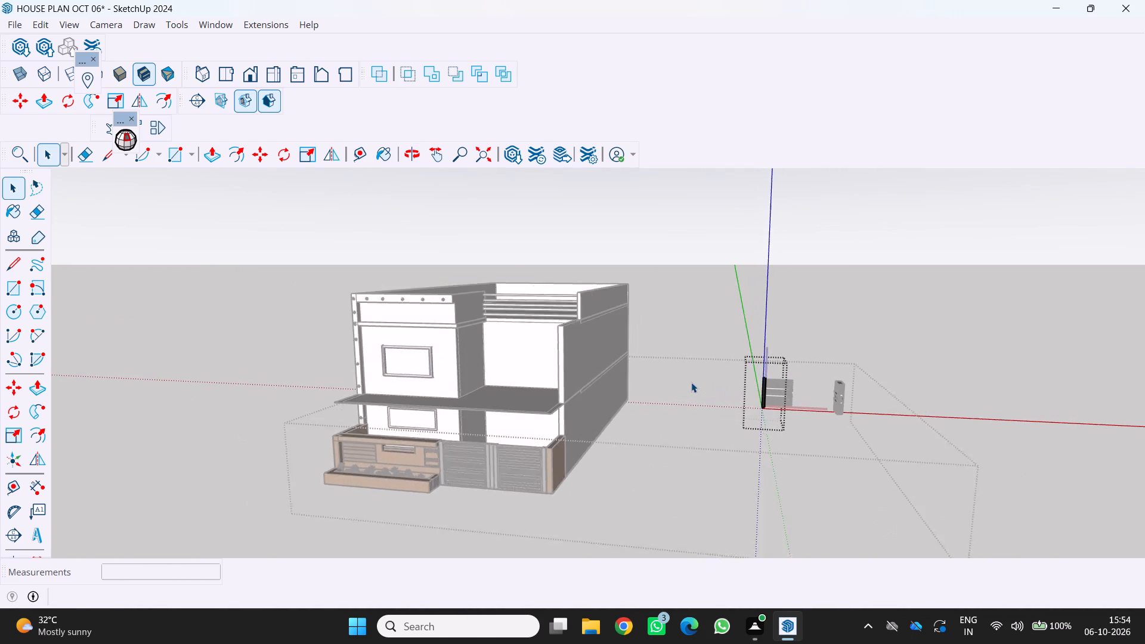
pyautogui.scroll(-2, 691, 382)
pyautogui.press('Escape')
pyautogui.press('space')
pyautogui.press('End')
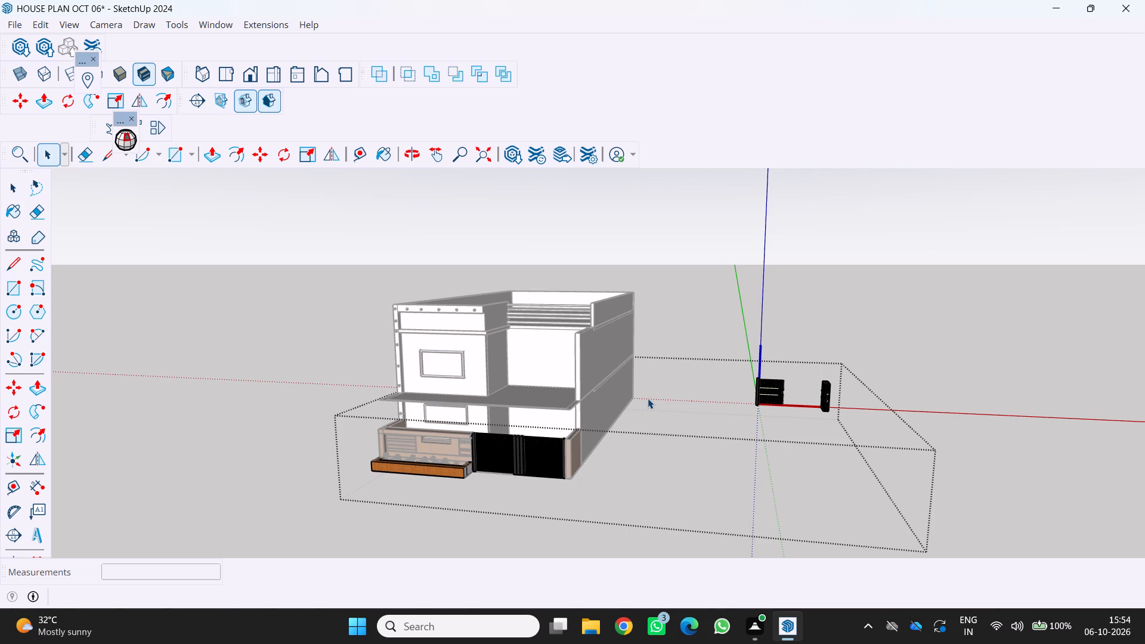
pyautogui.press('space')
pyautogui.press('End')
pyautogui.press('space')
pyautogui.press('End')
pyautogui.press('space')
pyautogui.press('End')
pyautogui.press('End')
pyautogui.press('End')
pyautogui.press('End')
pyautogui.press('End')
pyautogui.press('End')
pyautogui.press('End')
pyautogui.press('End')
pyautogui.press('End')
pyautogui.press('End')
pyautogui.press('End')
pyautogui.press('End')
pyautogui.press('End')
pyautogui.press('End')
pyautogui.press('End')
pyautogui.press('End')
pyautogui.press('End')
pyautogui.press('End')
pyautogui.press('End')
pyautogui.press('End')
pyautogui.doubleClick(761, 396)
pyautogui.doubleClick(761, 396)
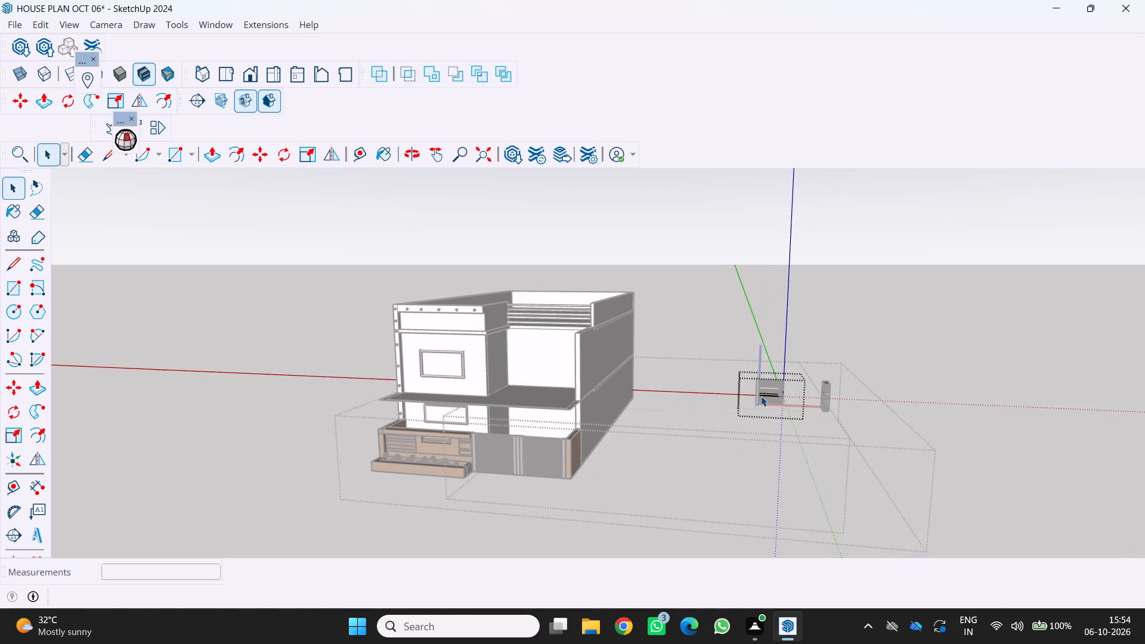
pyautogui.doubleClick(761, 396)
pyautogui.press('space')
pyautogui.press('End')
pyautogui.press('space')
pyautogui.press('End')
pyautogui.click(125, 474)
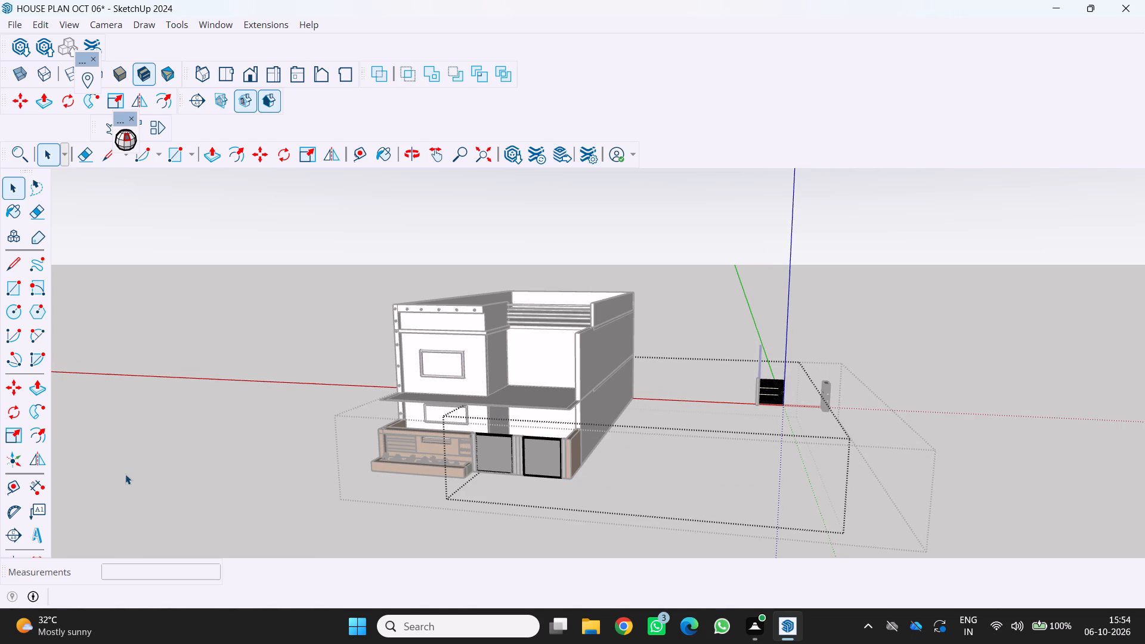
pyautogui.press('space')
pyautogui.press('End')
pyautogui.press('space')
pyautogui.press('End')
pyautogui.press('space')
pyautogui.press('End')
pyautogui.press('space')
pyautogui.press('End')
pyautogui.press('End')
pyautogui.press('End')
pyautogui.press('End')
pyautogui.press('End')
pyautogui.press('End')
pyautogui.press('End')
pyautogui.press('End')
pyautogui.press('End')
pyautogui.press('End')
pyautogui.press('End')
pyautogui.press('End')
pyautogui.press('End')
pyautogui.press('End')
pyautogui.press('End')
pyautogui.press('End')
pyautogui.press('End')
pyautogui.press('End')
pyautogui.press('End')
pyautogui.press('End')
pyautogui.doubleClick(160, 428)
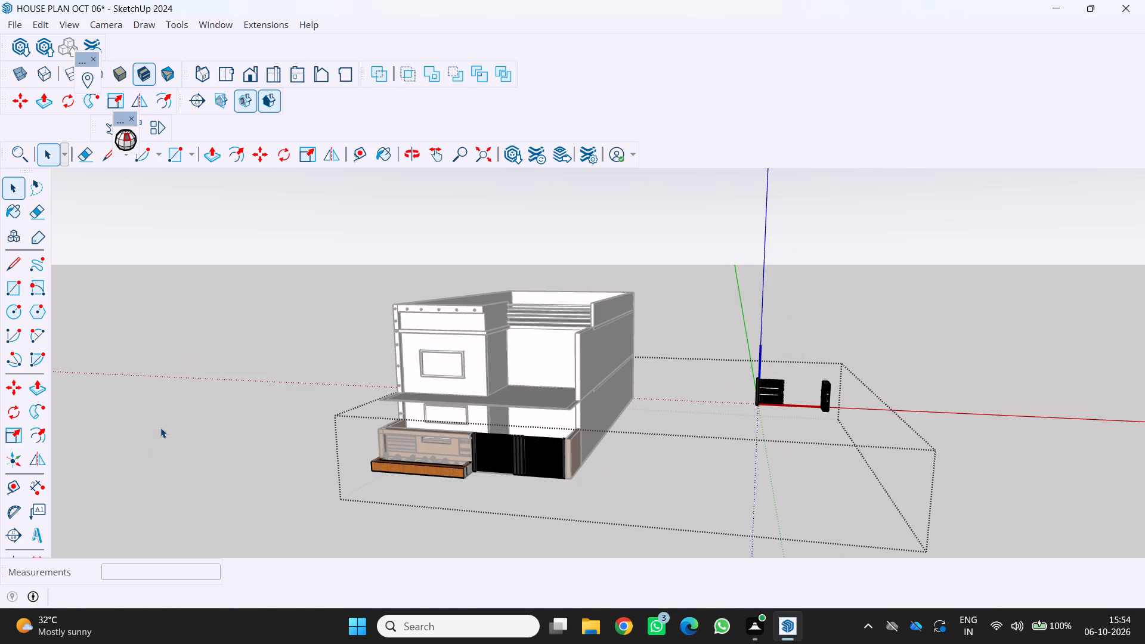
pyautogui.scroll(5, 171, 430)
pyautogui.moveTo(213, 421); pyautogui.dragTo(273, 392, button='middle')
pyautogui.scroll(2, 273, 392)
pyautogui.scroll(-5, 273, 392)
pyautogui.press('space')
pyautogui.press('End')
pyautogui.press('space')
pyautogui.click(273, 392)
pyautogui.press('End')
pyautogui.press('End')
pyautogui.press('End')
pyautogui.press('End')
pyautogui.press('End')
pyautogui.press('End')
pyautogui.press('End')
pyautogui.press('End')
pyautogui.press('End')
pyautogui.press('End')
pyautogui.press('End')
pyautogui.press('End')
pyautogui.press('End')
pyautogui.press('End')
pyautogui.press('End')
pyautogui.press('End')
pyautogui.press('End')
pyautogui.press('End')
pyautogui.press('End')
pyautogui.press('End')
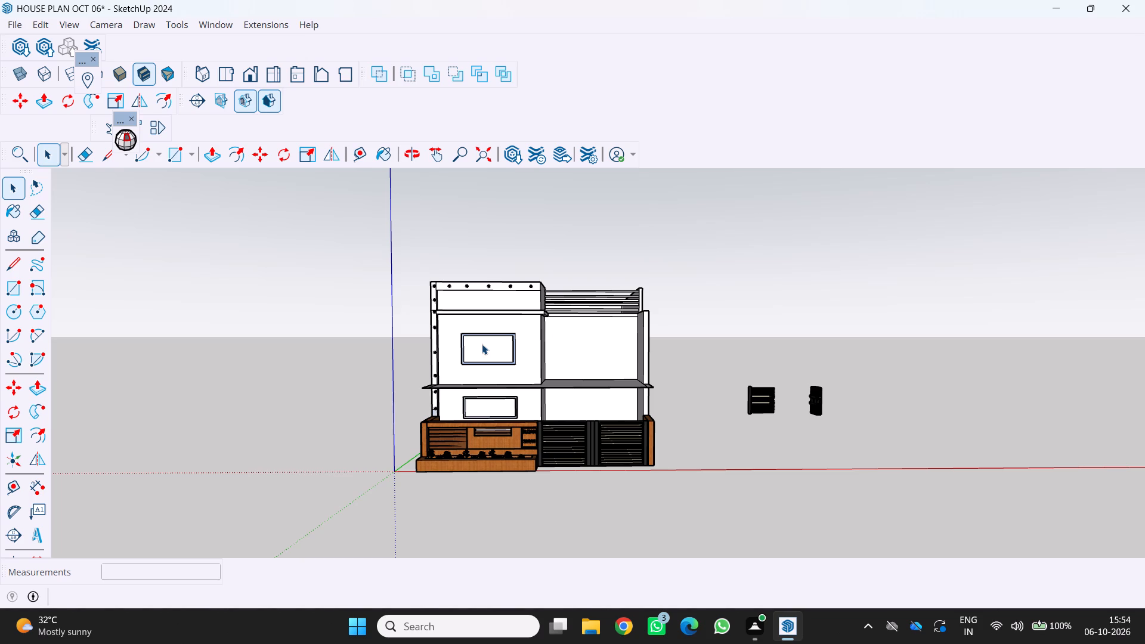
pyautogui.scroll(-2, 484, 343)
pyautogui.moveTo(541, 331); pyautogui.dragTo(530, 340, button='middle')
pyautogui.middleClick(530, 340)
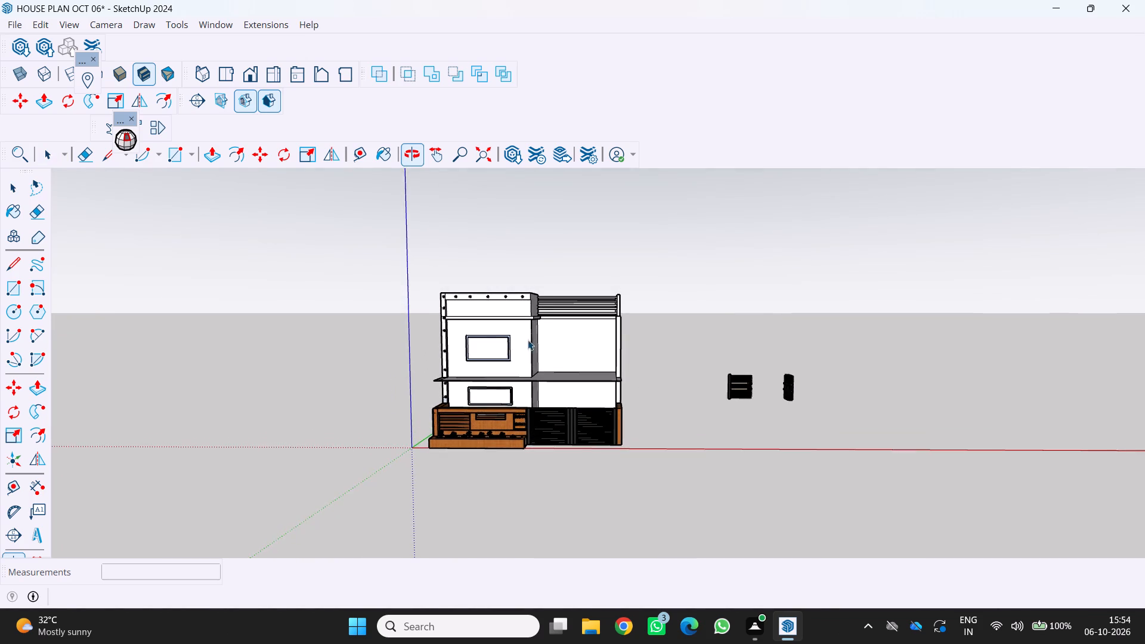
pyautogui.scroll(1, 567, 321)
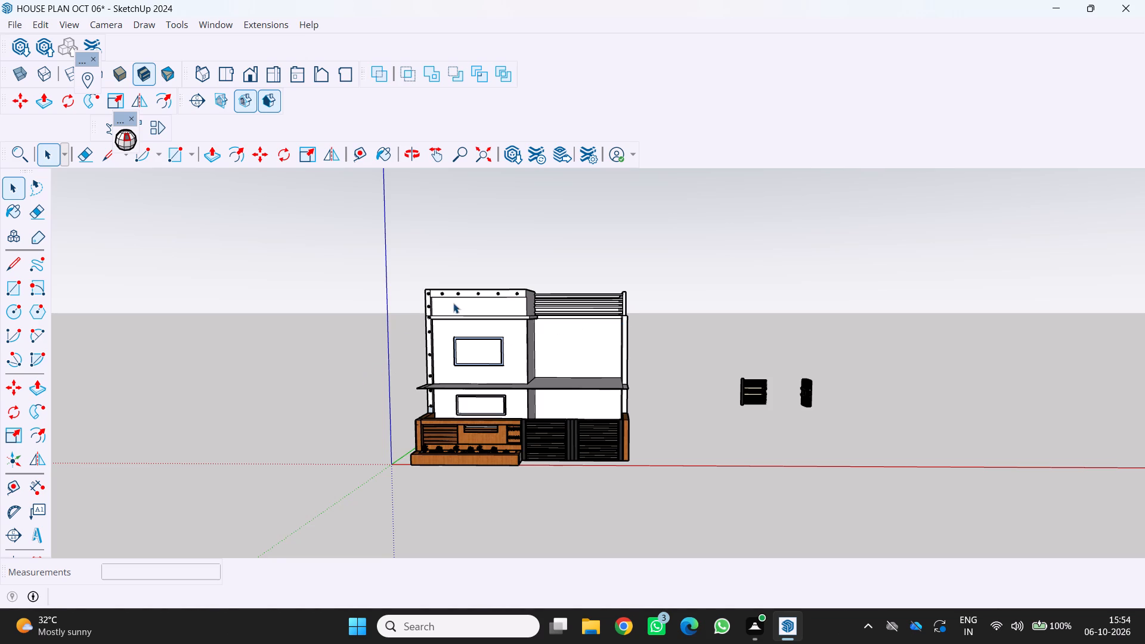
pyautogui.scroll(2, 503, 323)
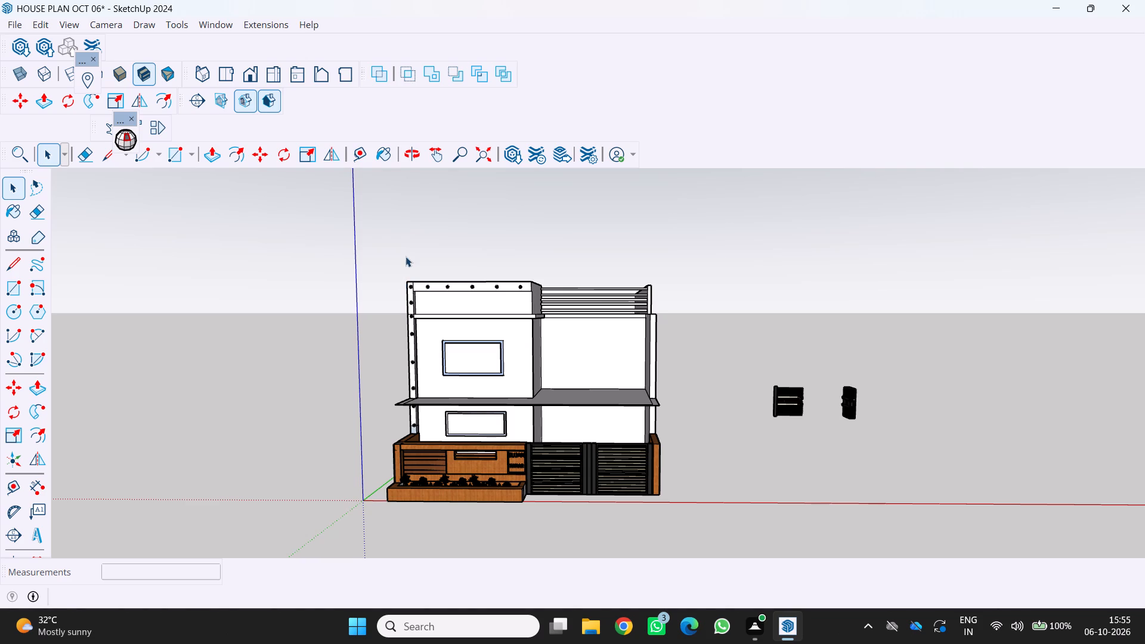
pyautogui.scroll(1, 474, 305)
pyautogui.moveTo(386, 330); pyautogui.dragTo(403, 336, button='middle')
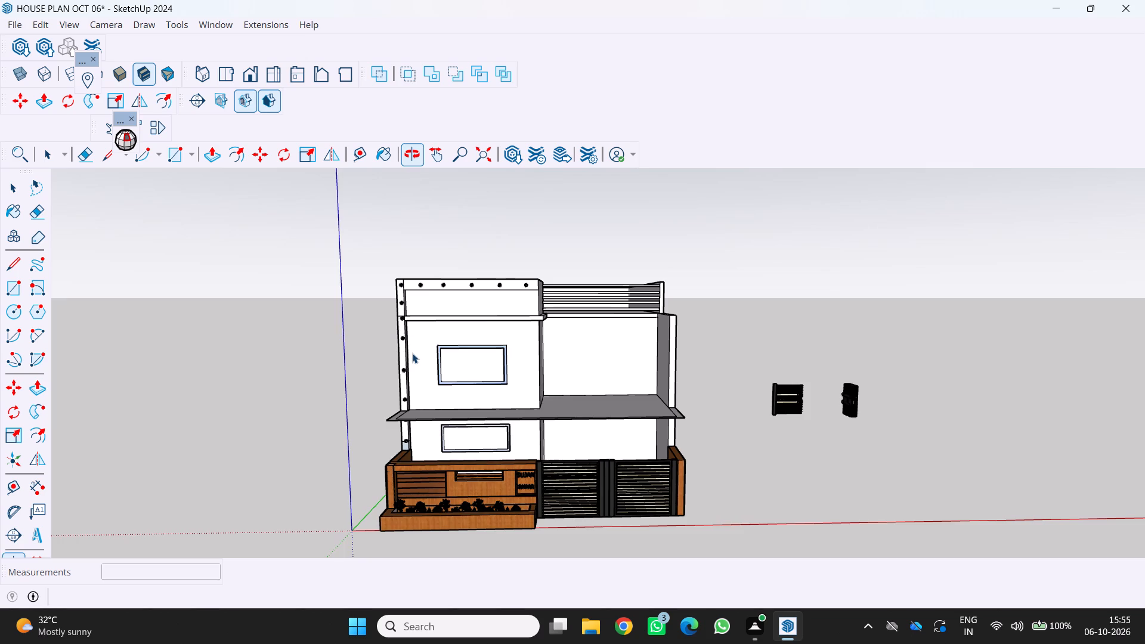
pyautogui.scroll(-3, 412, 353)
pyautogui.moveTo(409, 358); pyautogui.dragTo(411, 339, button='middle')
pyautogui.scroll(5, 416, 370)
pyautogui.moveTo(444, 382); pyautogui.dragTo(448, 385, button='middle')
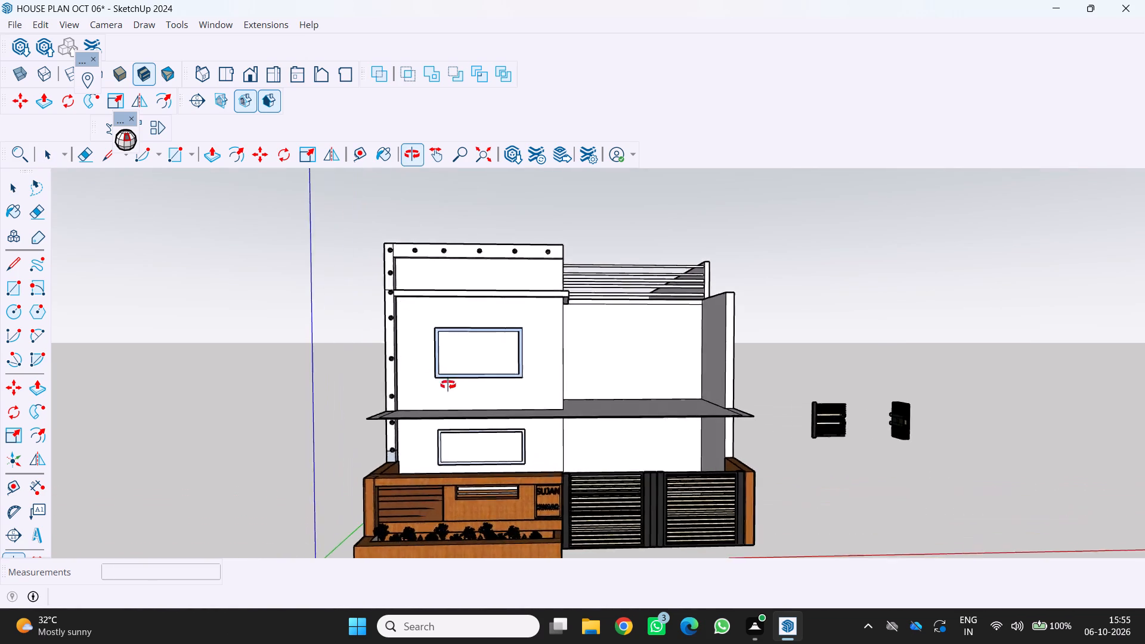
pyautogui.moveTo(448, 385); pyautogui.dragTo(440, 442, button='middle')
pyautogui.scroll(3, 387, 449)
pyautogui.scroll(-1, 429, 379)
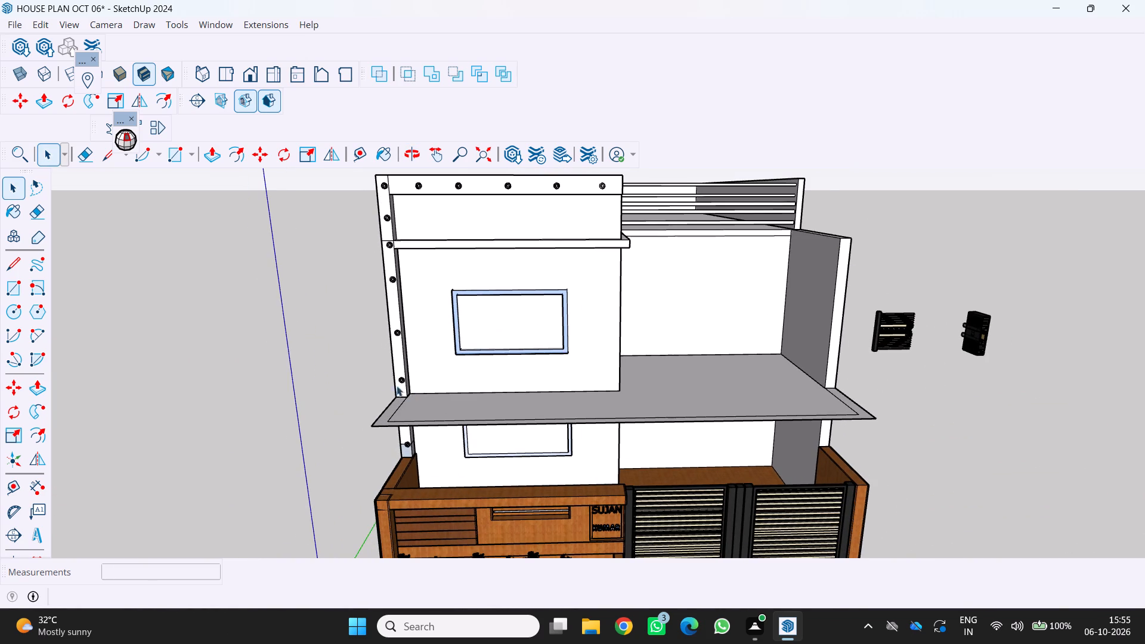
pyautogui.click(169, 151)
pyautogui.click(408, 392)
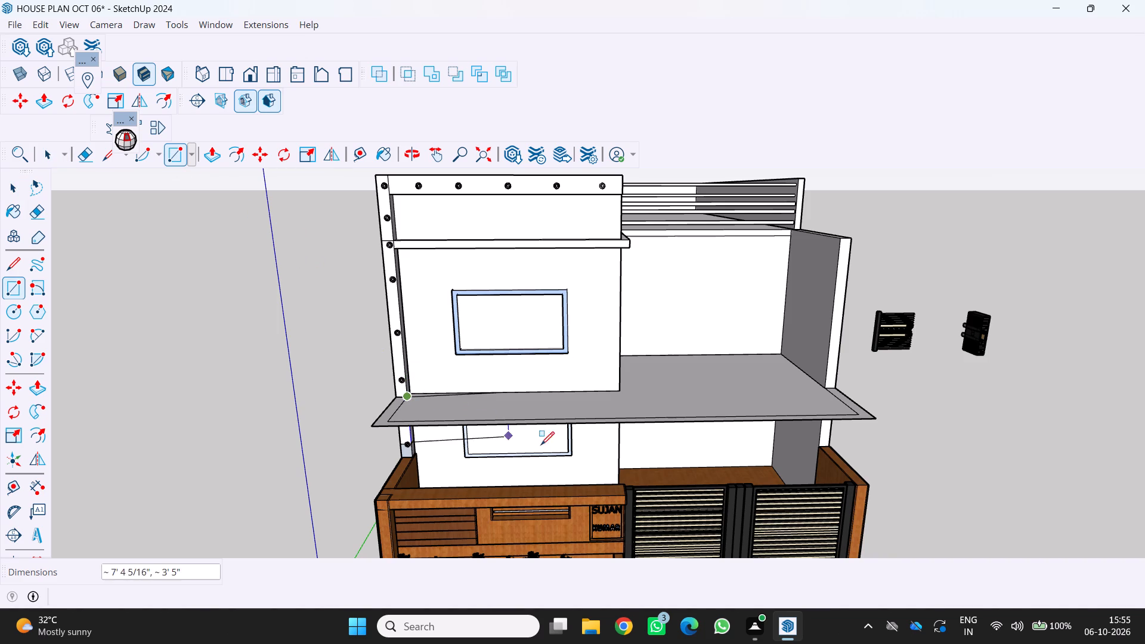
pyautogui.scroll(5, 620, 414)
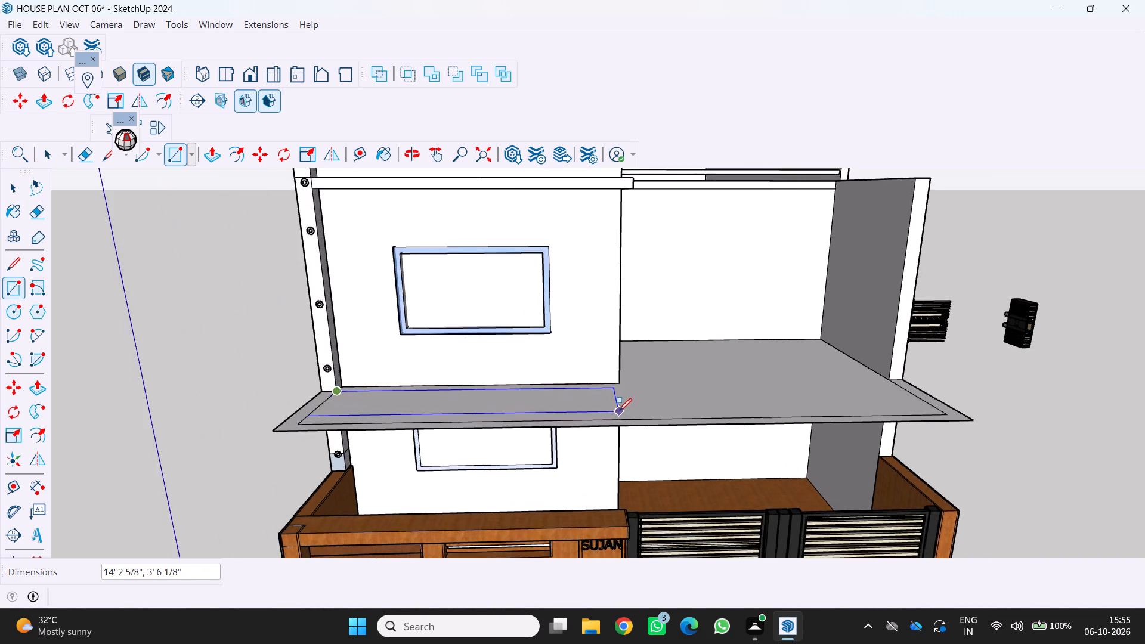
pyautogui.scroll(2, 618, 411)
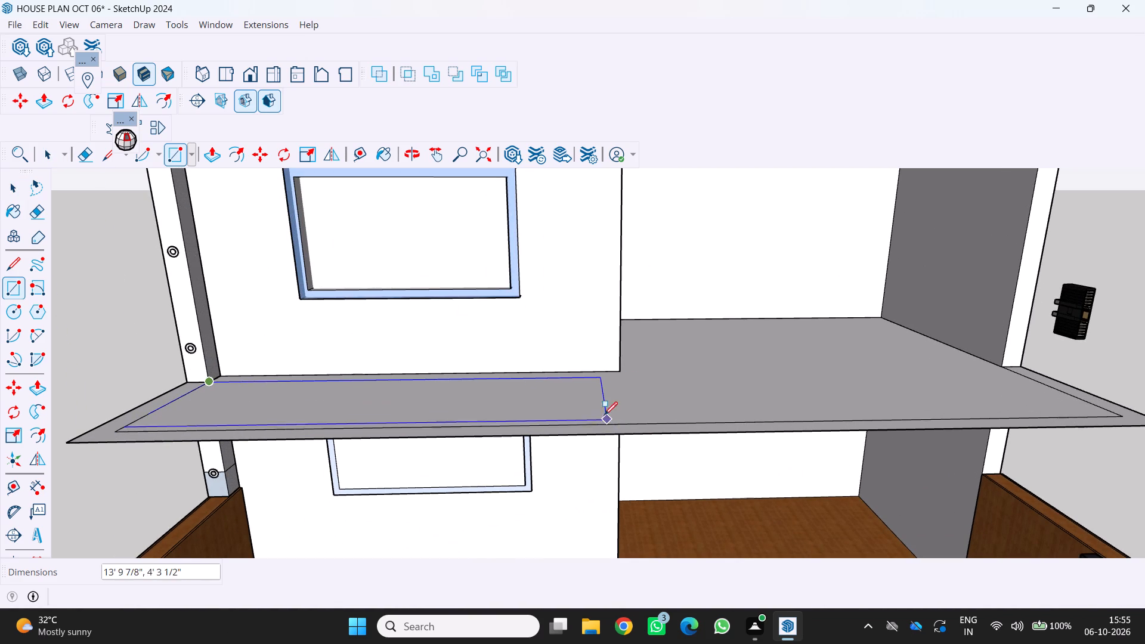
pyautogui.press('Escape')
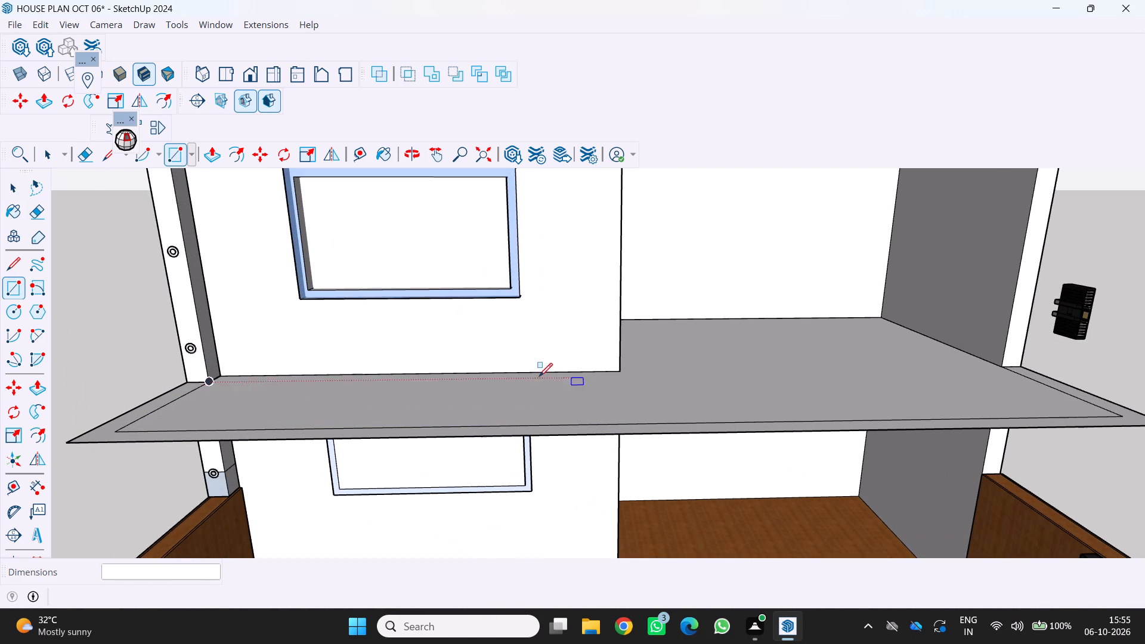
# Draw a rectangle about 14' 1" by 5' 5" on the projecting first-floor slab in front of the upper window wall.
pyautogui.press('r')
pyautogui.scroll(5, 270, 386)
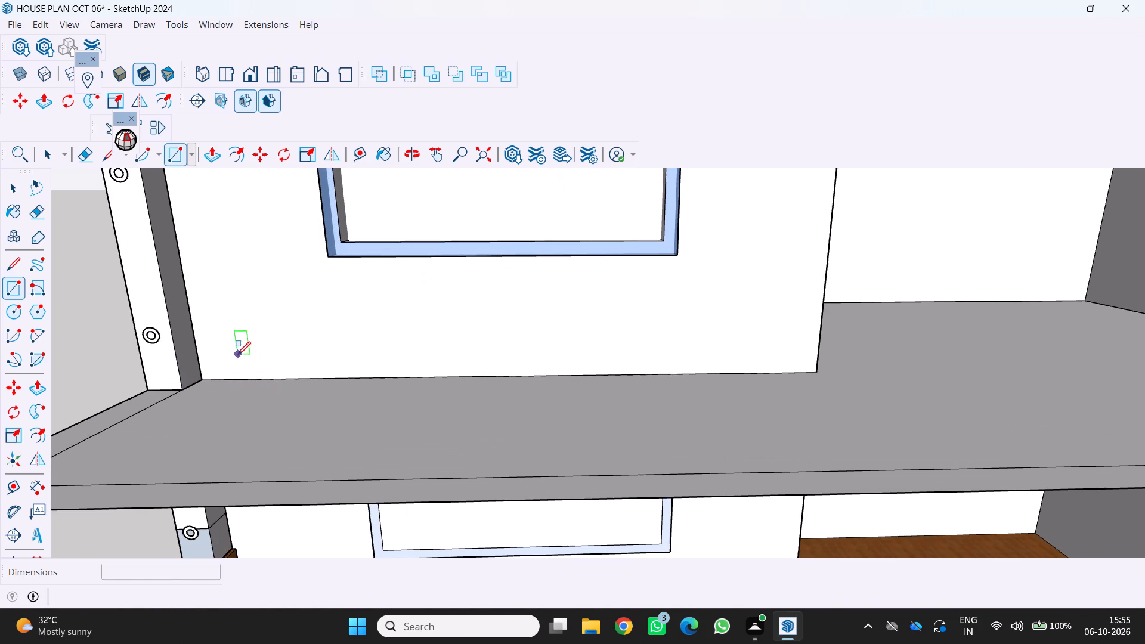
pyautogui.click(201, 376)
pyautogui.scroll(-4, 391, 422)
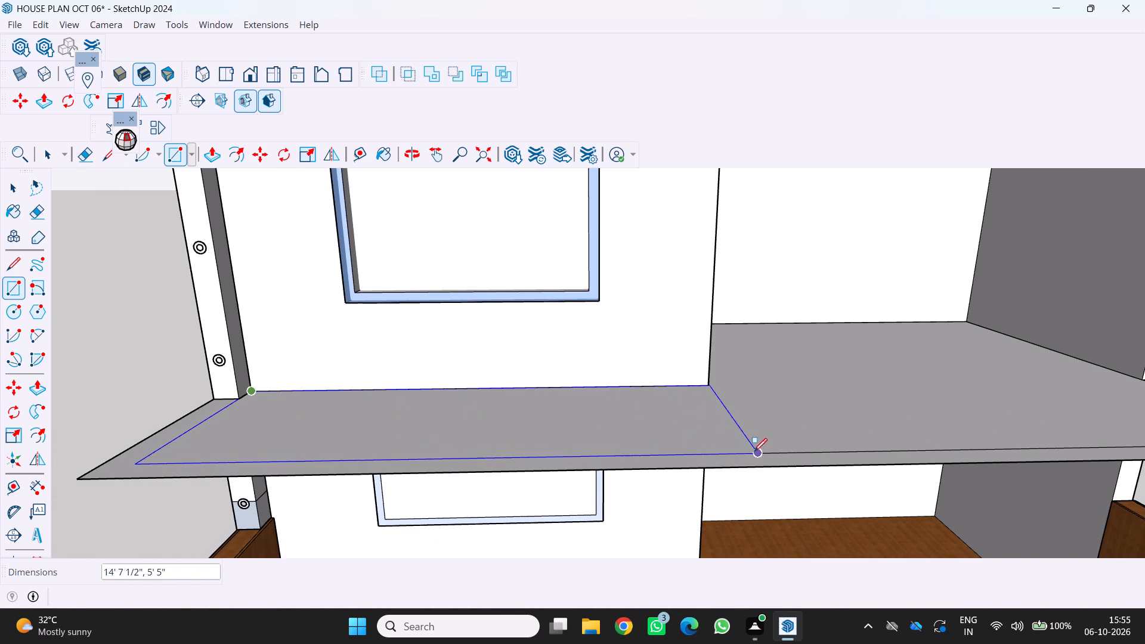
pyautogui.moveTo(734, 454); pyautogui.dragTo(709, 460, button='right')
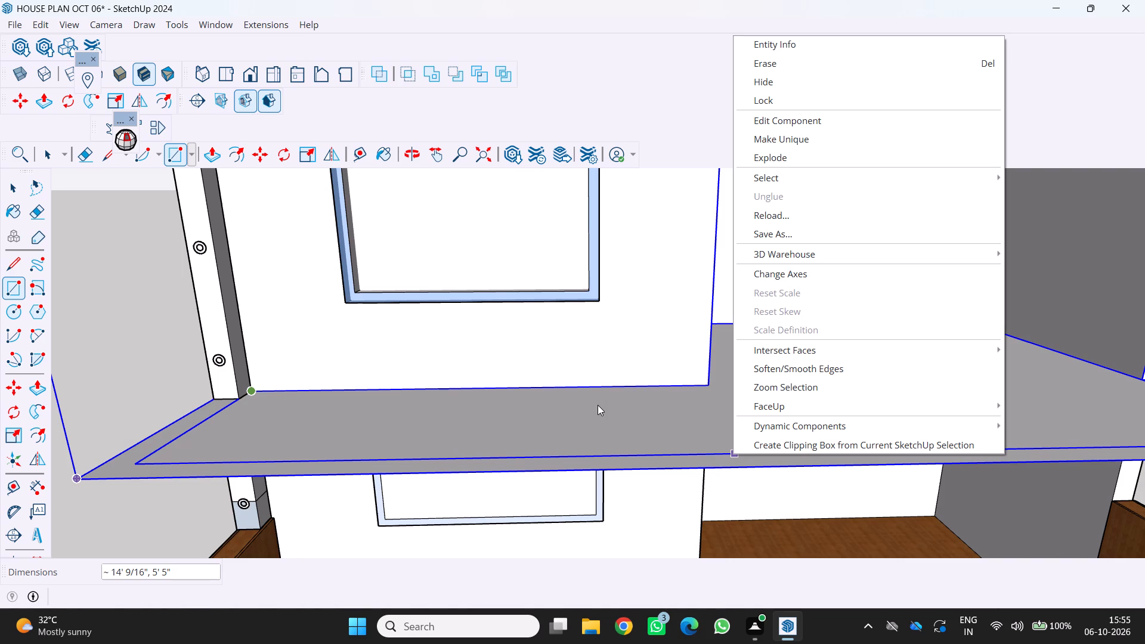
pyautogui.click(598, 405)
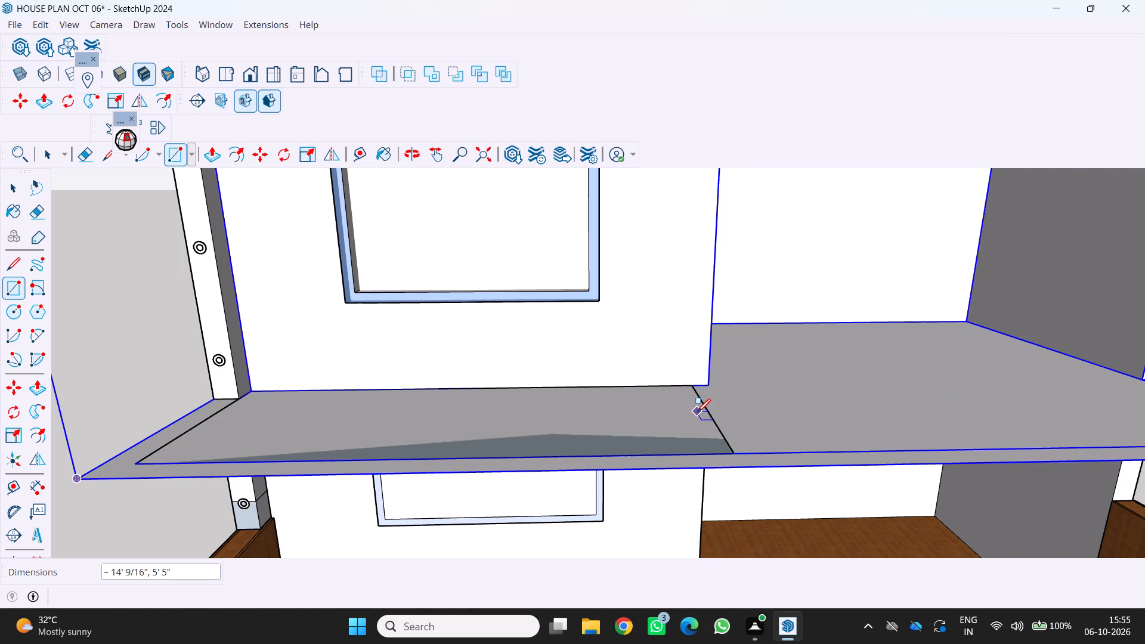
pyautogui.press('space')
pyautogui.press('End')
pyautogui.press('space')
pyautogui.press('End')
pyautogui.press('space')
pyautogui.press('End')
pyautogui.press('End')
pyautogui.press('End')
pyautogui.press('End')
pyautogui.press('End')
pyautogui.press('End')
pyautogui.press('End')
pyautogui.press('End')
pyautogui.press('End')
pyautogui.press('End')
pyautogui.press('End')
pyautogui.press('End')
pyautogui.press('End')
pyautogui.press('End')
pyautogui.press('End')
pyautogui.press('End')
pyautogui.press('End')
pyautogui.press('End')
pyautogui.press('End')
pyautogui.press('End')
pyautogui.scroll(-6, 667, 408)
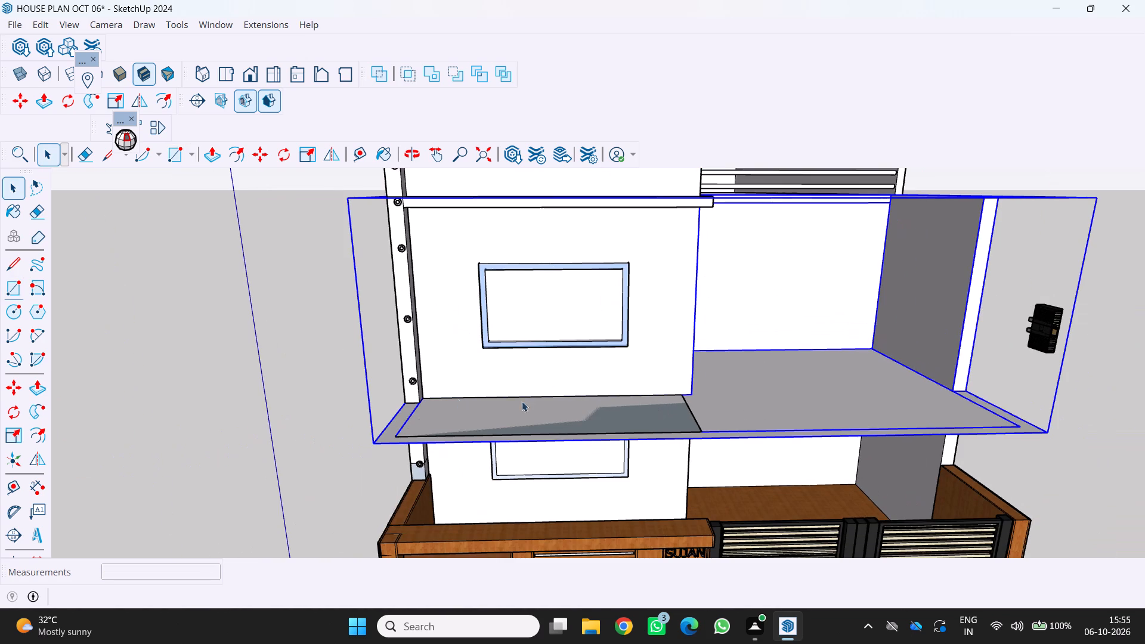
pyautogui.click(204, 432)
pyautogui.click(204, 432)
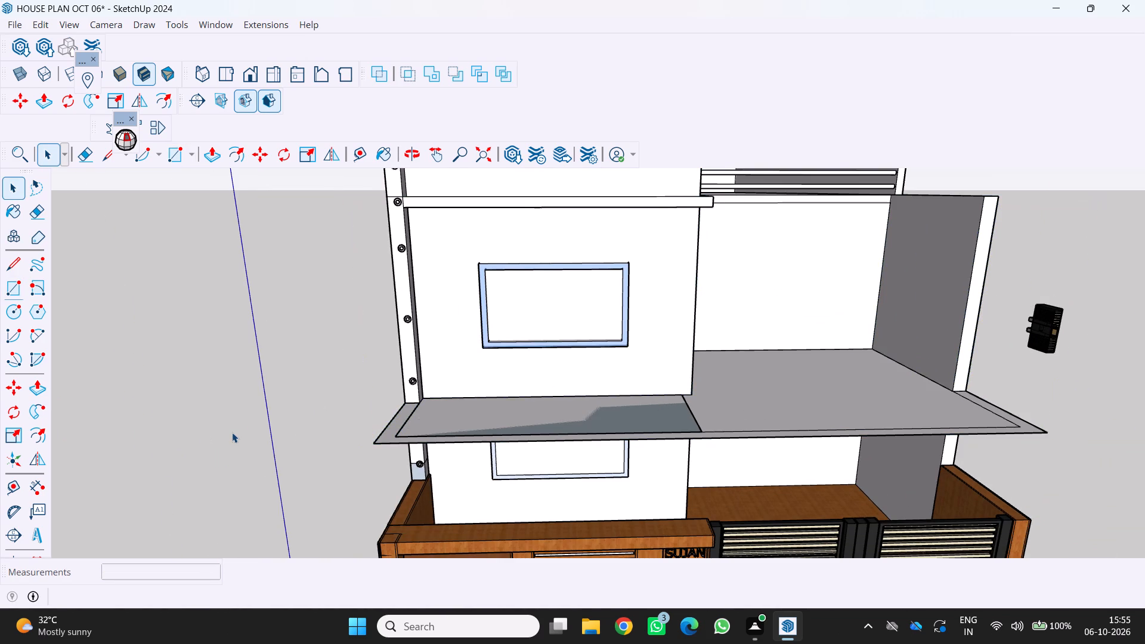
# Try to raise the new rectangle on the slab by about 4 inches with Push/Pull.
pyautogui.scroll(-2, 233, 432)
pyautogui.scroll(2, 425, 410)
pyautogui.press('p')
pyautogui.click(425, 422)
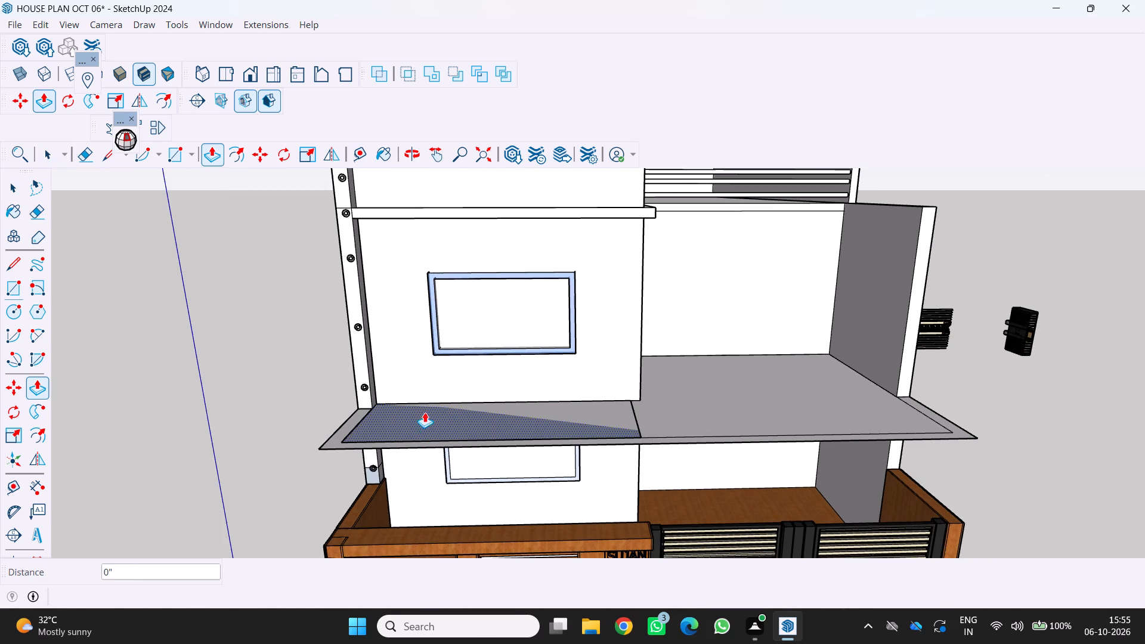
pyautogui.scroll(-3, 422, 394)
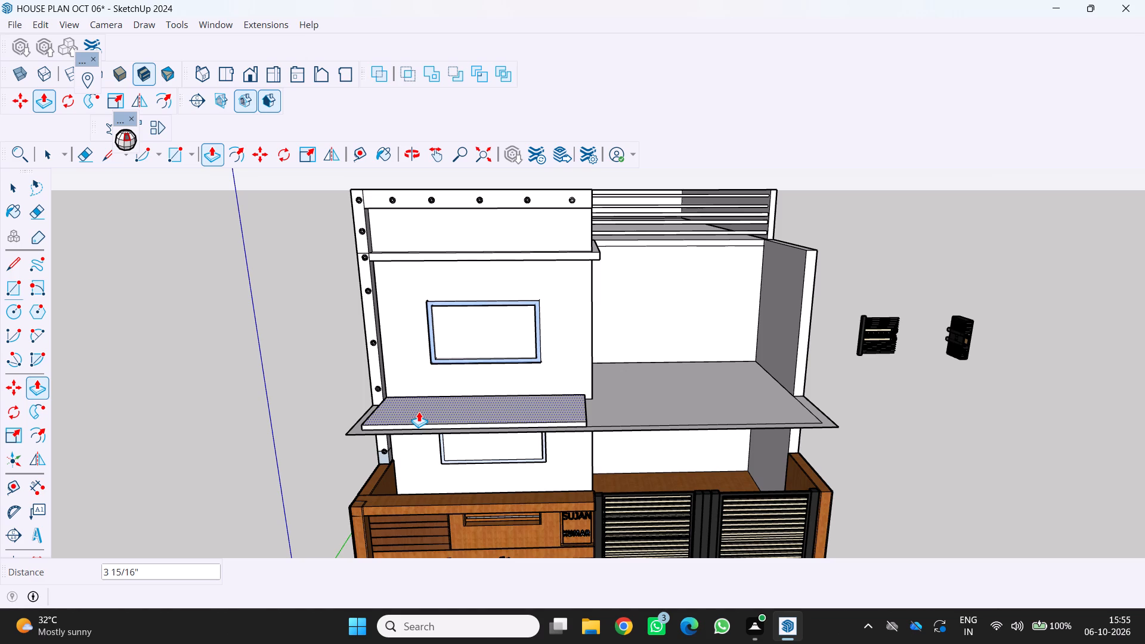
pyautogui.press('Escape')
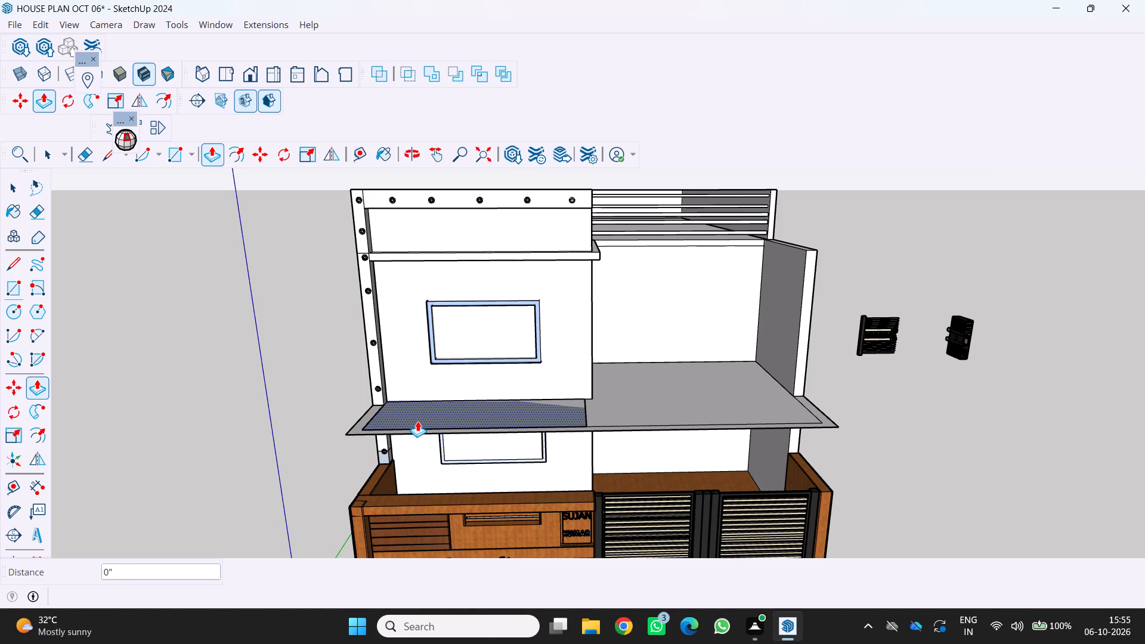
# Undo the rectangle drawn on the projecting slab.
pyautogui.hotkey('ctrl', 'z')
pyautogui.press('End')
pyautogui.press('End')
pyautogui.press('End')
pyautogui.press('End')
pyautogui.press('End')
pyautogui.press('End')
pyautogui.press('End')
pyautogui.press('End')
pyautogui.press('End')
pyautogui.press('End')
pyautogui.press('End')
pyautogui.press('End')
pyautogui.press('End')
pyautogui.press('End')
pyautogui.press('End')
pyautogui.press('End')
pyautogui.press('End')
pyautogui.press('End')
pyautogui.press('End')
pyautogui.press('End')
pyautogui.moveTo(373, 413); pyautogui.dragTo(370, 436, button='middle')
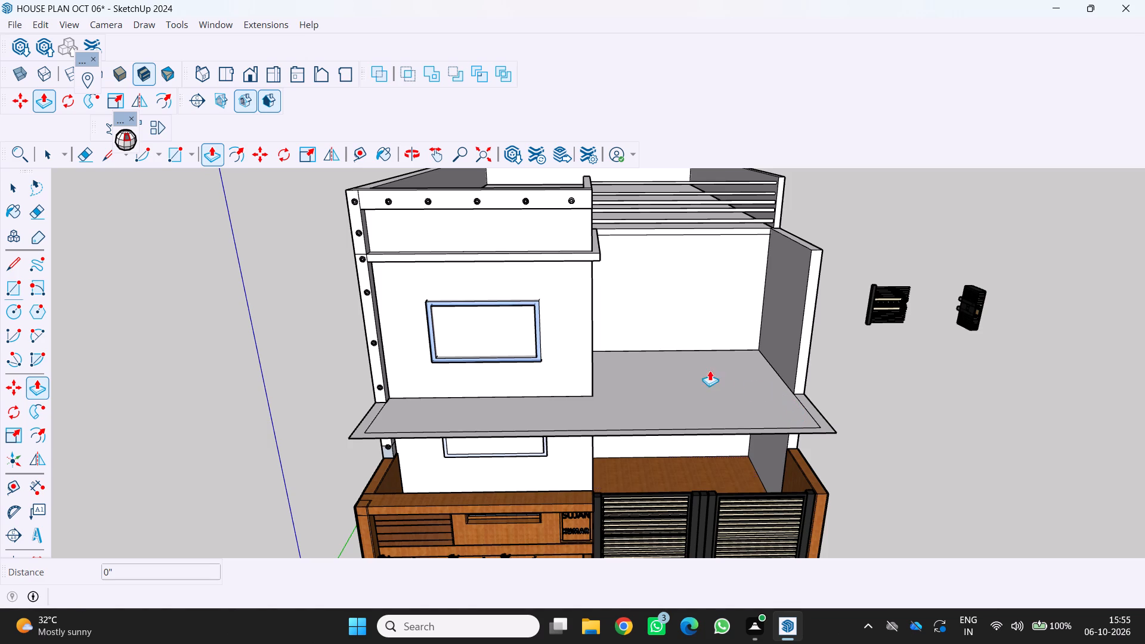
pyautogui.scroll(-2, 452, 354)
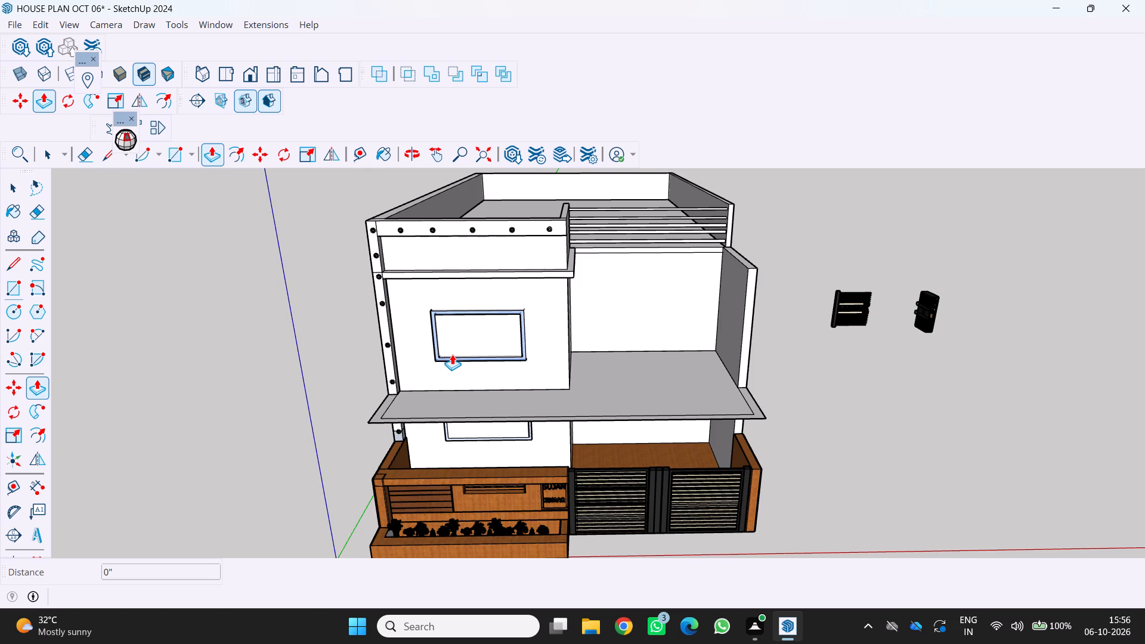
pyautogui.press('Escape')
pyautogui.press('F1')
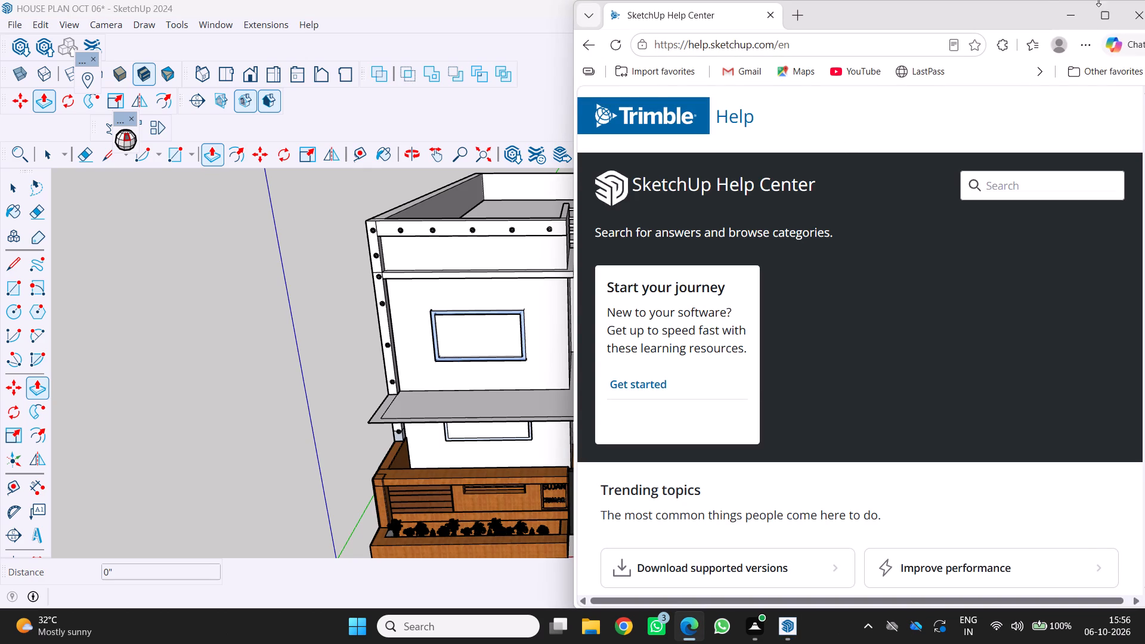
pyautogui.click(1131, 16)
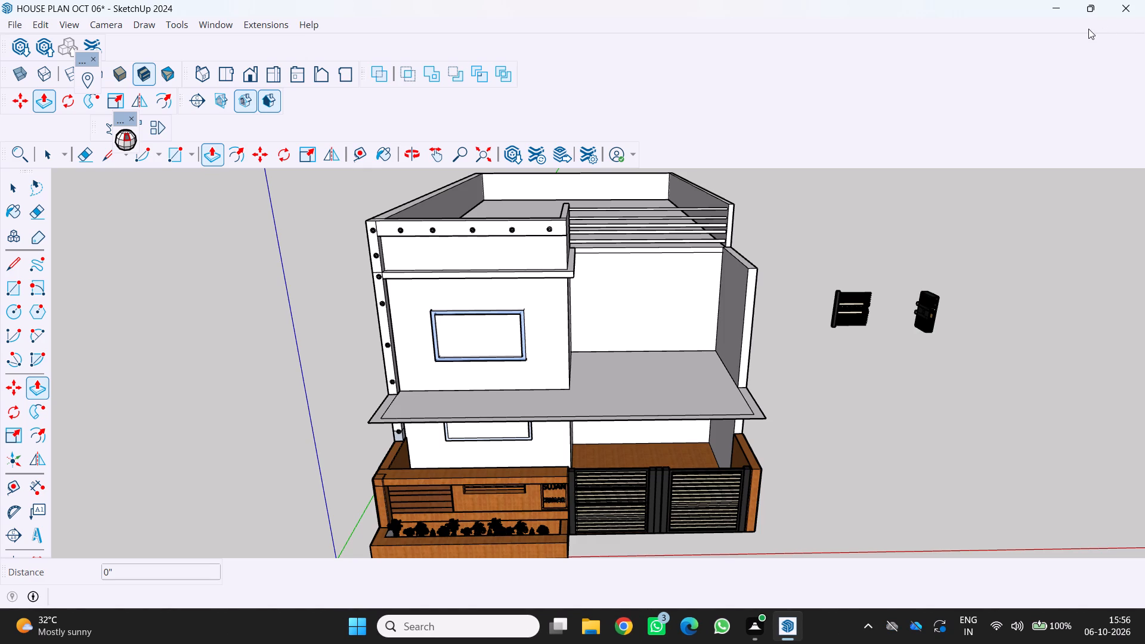
# Draw a window rectangle about 7' 8" by 4' 11" on the recessed upper-floor wall above the gate.
pyautogui.scroll(-2, 1088, 29)
pyautogui.scroll(-5, 775, 252)
pyautogui.moveTo(763, 277); pyautogui.dragTo(730, 275, button='middle')
pyautogui.scroll(1, 720, 280)
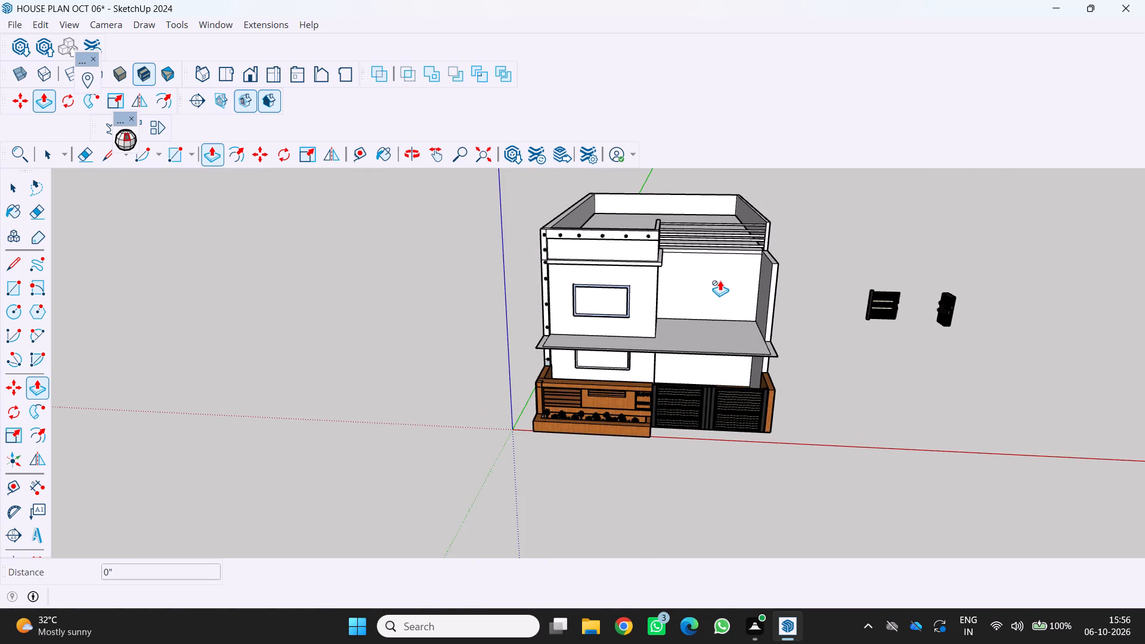
pyautogui.scroll(2, 720, 280)
pyautogui.moveTo(732, 288); pyautogui.dragTo(763, 302, button='middle')
pyautogui.scroll(4, 763, 304)
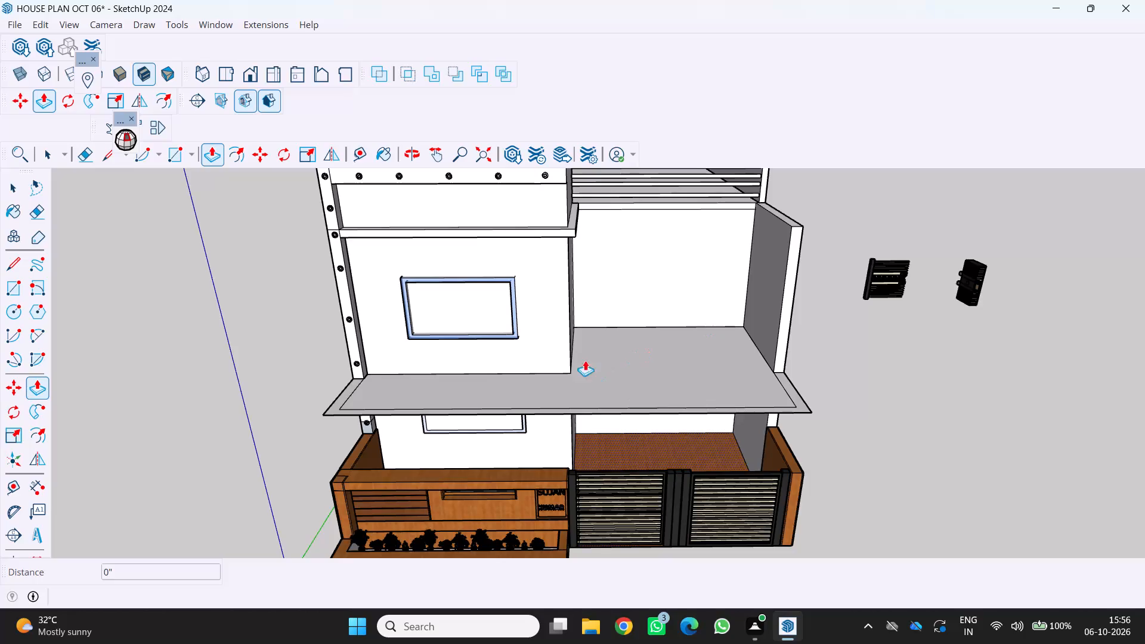
pyautogui.moveTo(459, 348); pyautogui.dragTo(484, 358, button='middle')
pyautogui.scroll(3, 484, 359)
pyautogui.scroll(-4, 477, 357)
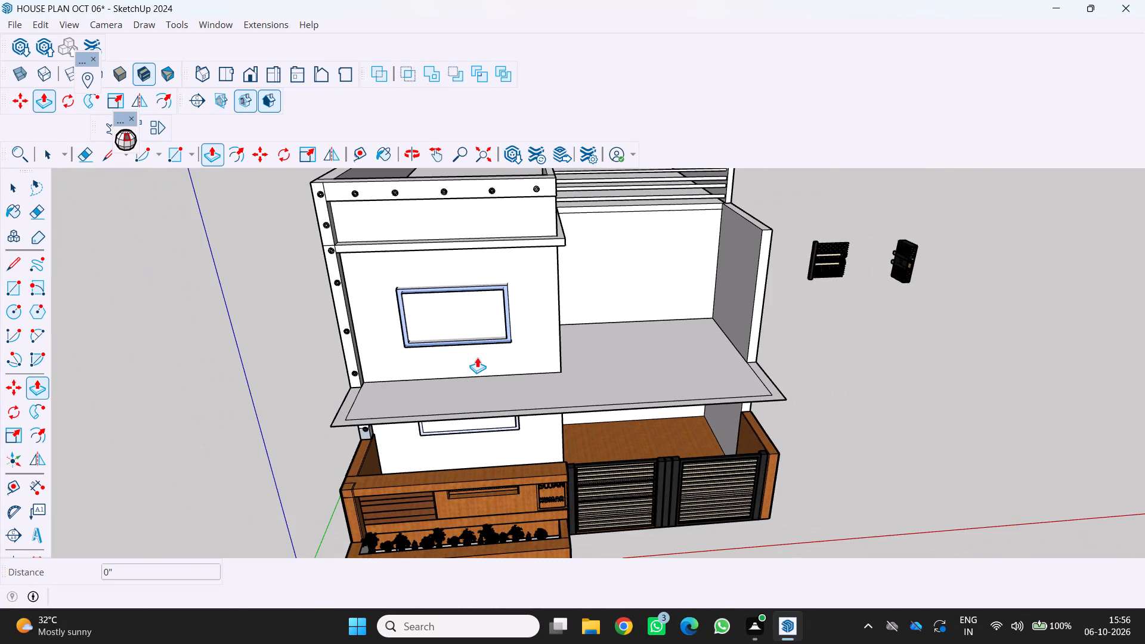
pyautogui.scroll(-3, 477, 357)
pyautogui.moveTo(477, 357); pyautogui.dragTo(456, 328, button='middle')
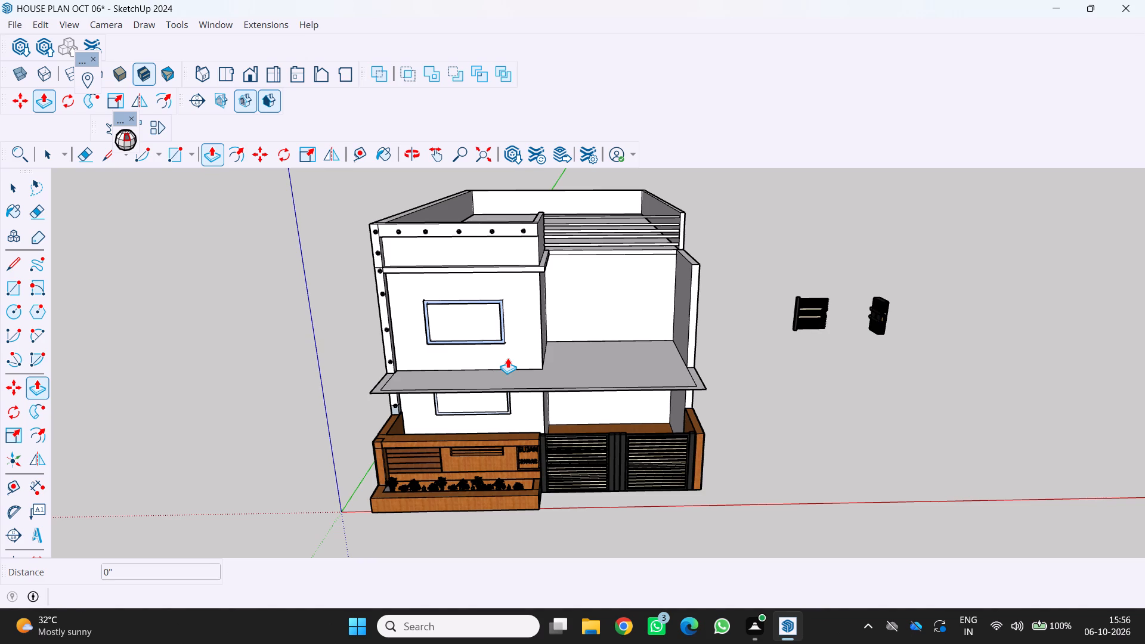
pyautogui.scroll(4, 618, 332)
pyautogui.moveTo(601, 312); pyautogui.dragTo(601, 320, button='middle')
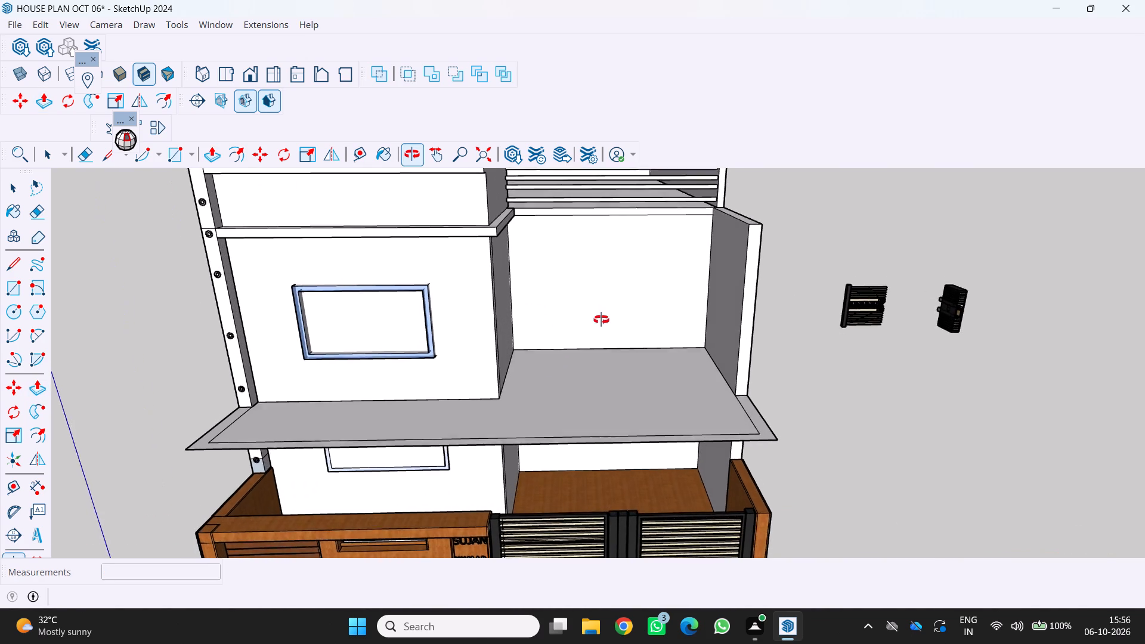
pyautogui.moveTo(601, 320); pyautogui.dragTo(583, 330, button='middle')
pyautogui.middleClick(583, 330)
pyautogui.scroll(2, 576, 306)
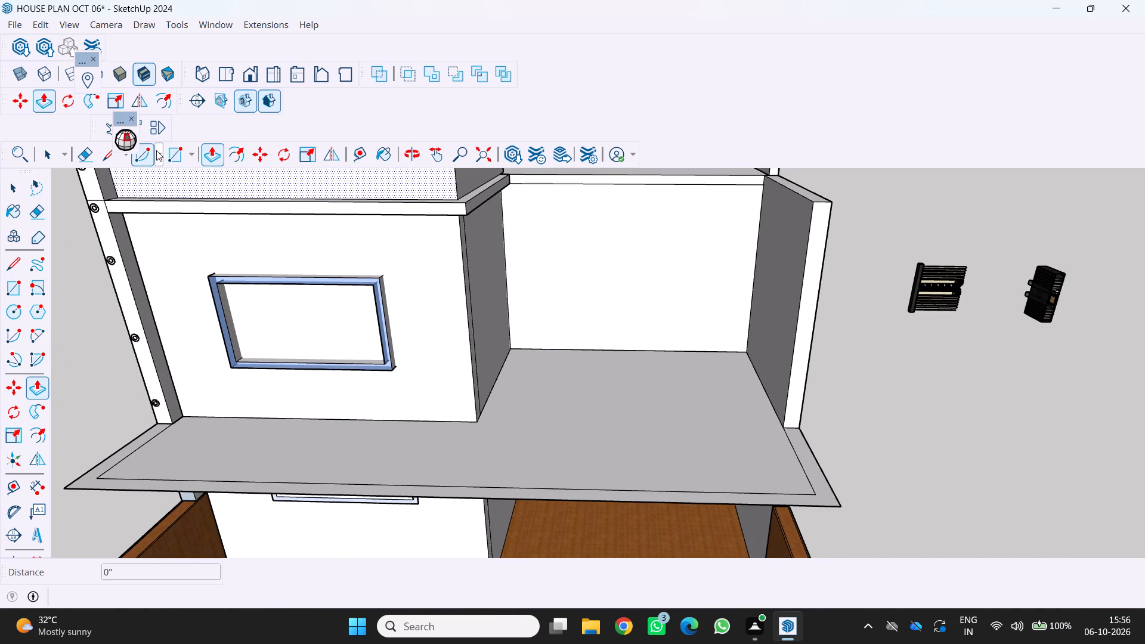
pyautogui.click(181, 152)
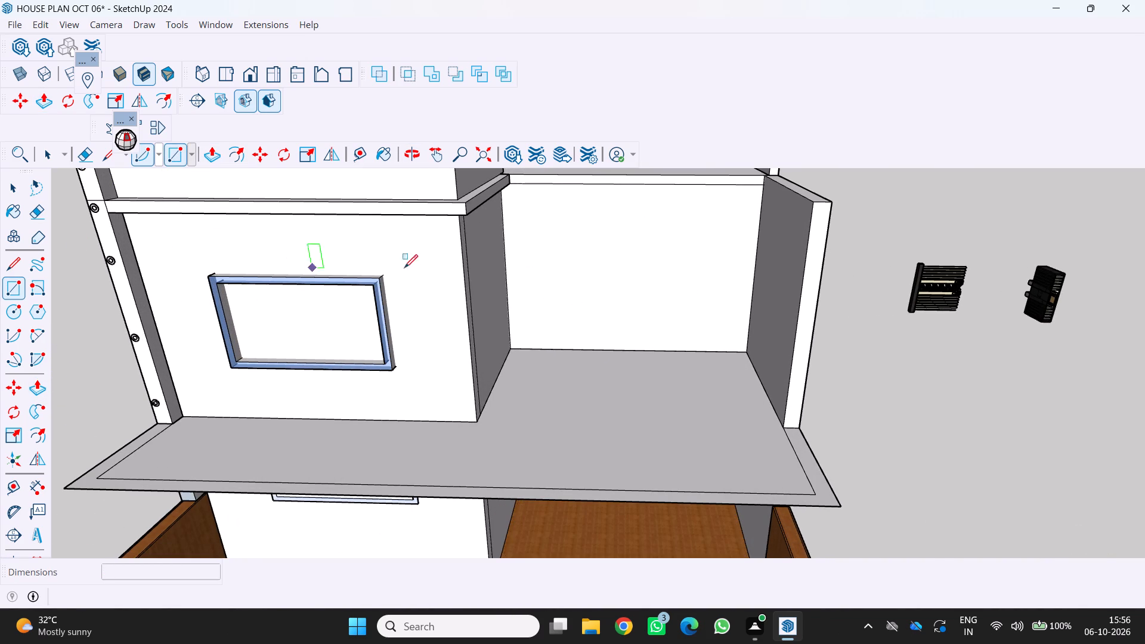
pyautogui.scroll(-4, 481, 274)
pyautogui.moveTo(481, 277); pyautogui.dragTo(540, 273, button='middle')
pyautogui.scroll(-2, 536, 272)
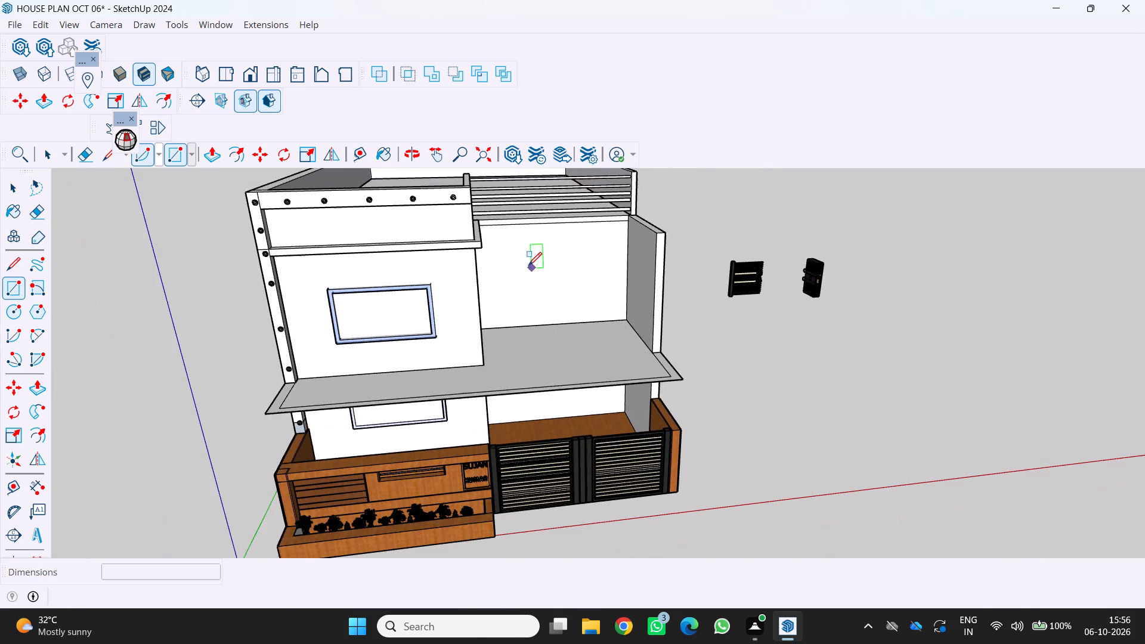
pyautogui.moveTo(525, 264); pyautogui.dragTo(485, 275, button='middle')
pyautogui.scroll(2, 484, 287)
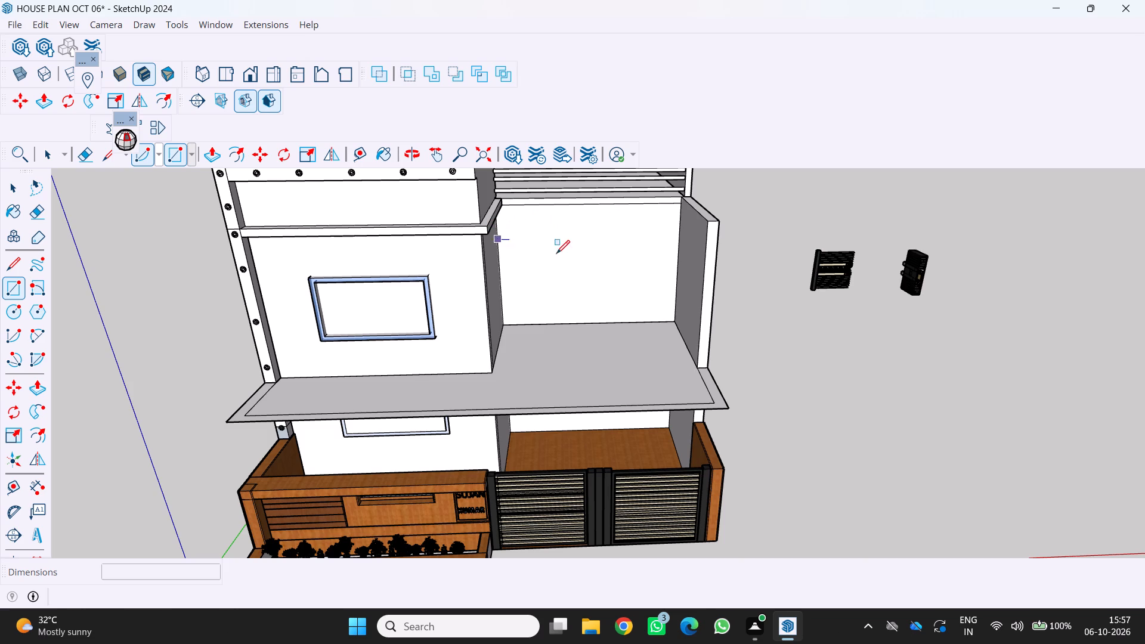
pyautogui.click(551, 244)
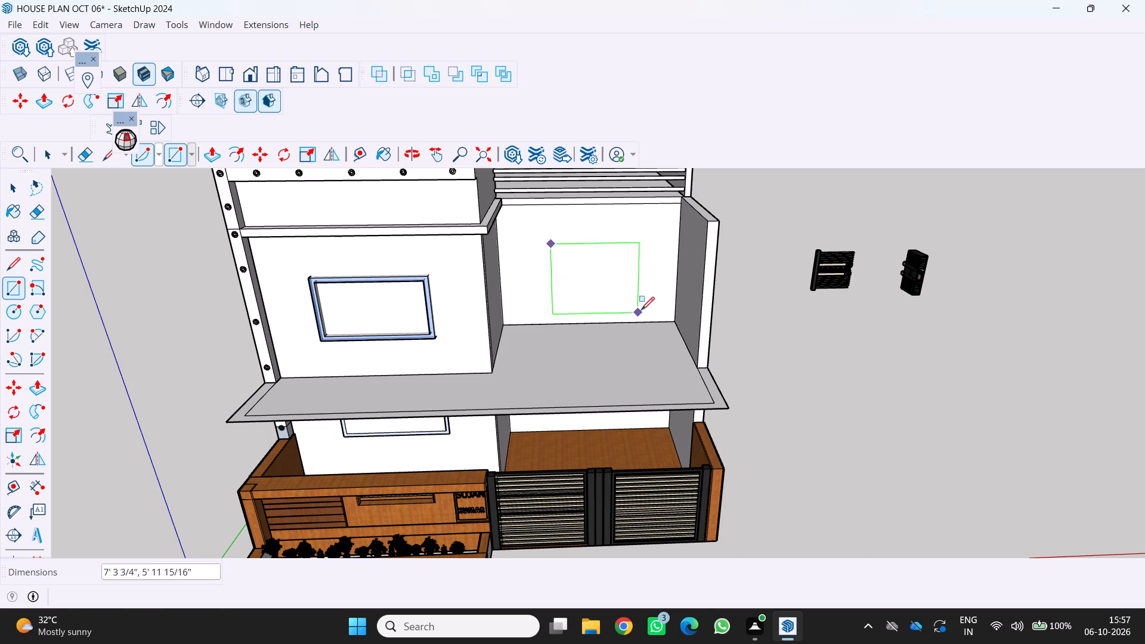
pyautogui.click(643, 301)
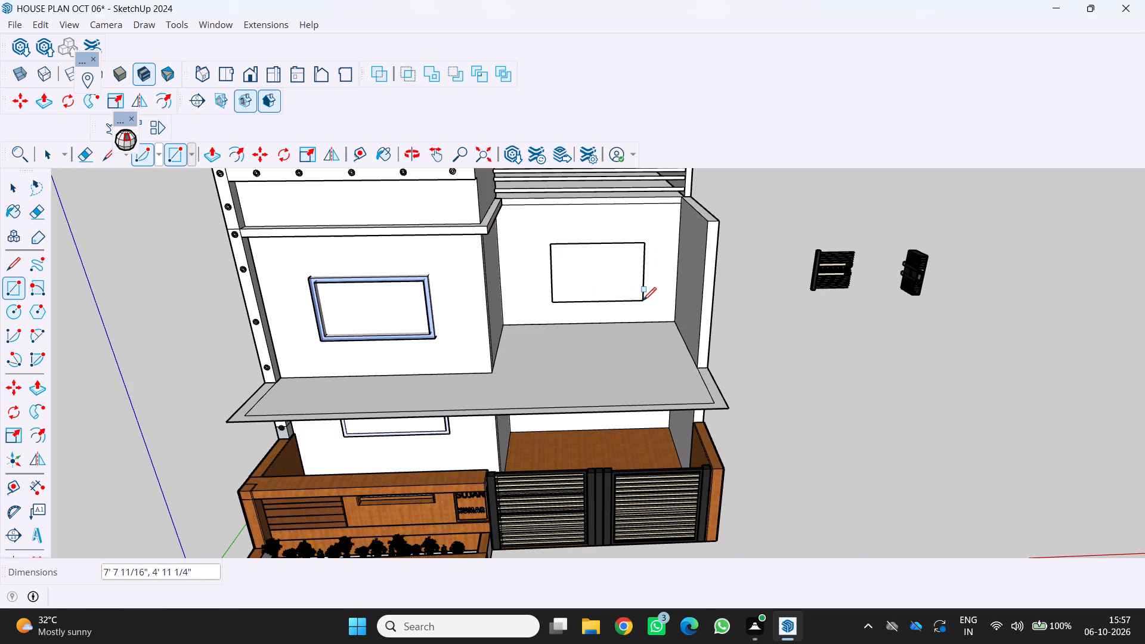
# Offset the window rectangle on the recessed upper-floor wall inward by about 5 11/16" to form a frame border.
pyautogui.press('f')
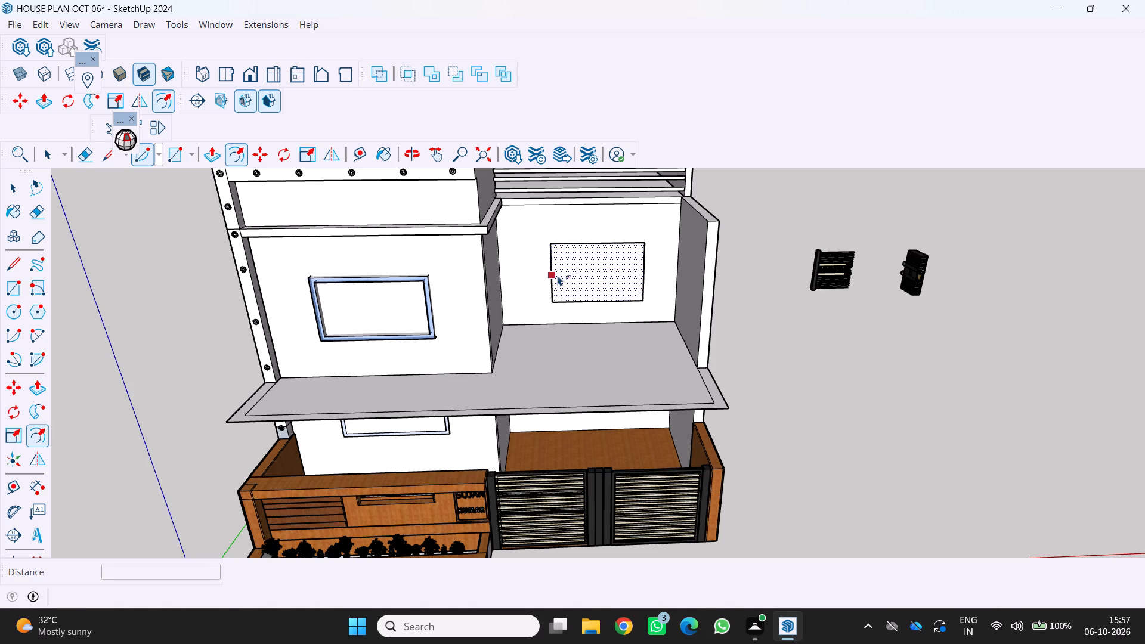
pyautogui.click(553, 274)
pyautogui.click(568, 276)
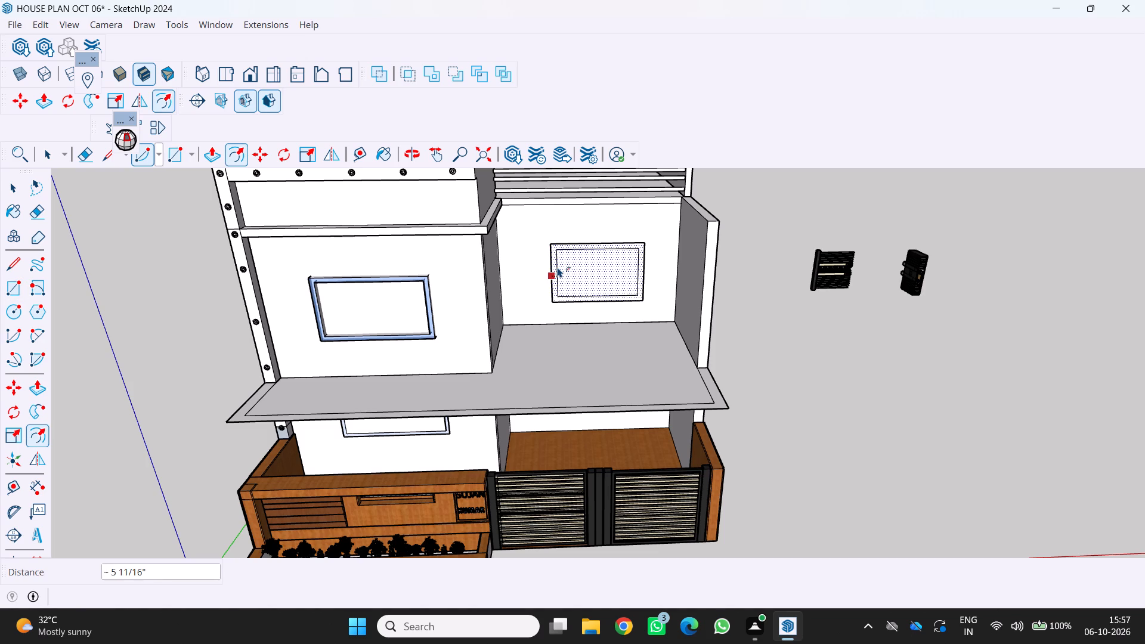
pyautogui.click(558, 267)
pyautogui.scroll(2, 614, 280)
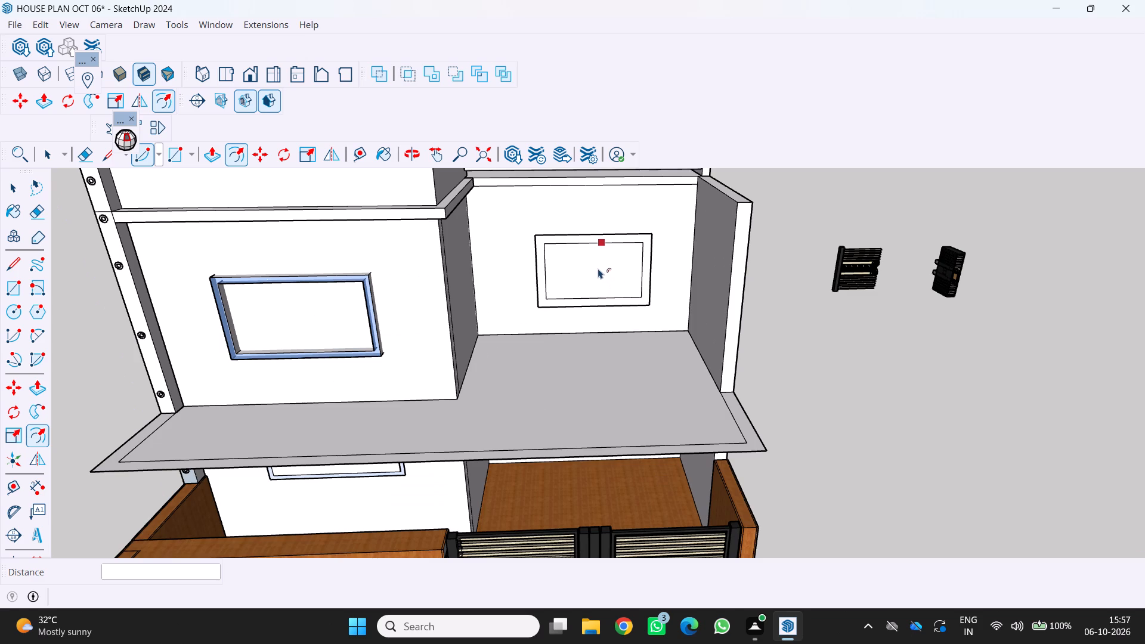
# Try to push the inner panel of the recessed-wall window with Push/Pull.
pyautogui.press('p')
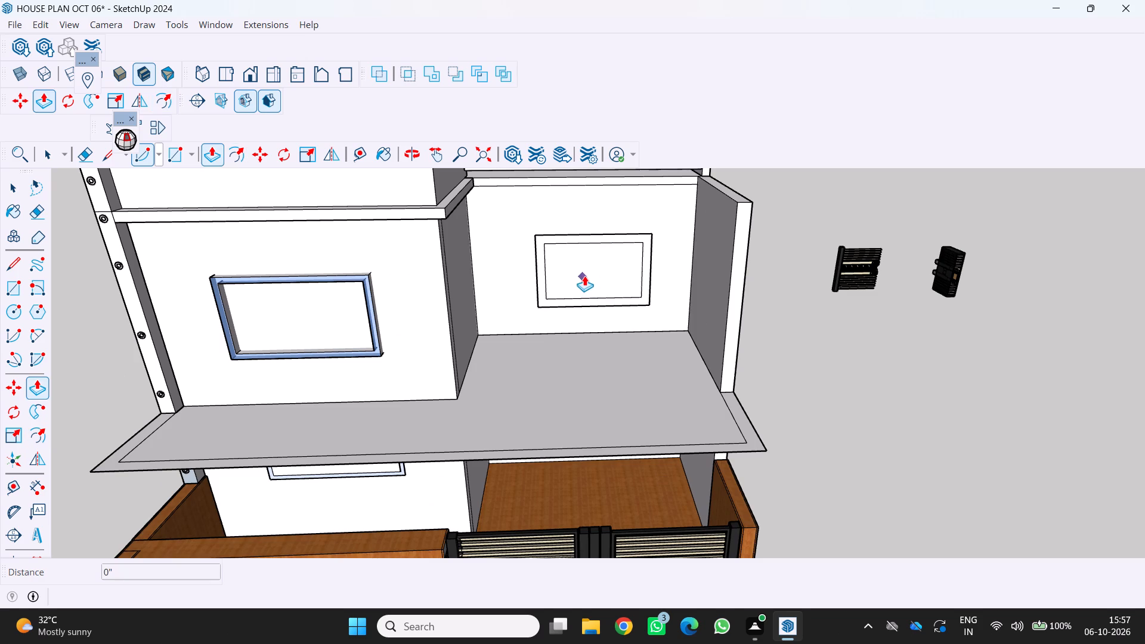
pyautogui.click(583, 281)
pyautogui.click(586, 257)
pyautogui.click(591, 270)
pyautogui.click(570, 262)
# Inspect the recessed-wall window's frame and inner panel from several angles to check their depth.
pyautogui.scroll(4, 578, 287)
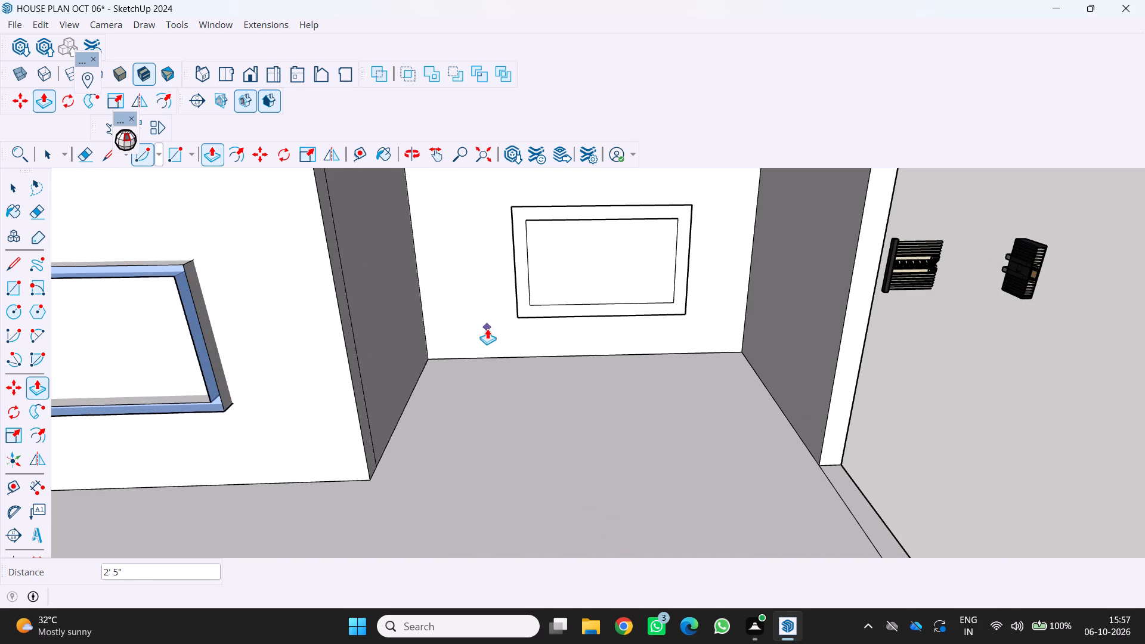
pyautogui.scroll(-3, 525, 302)
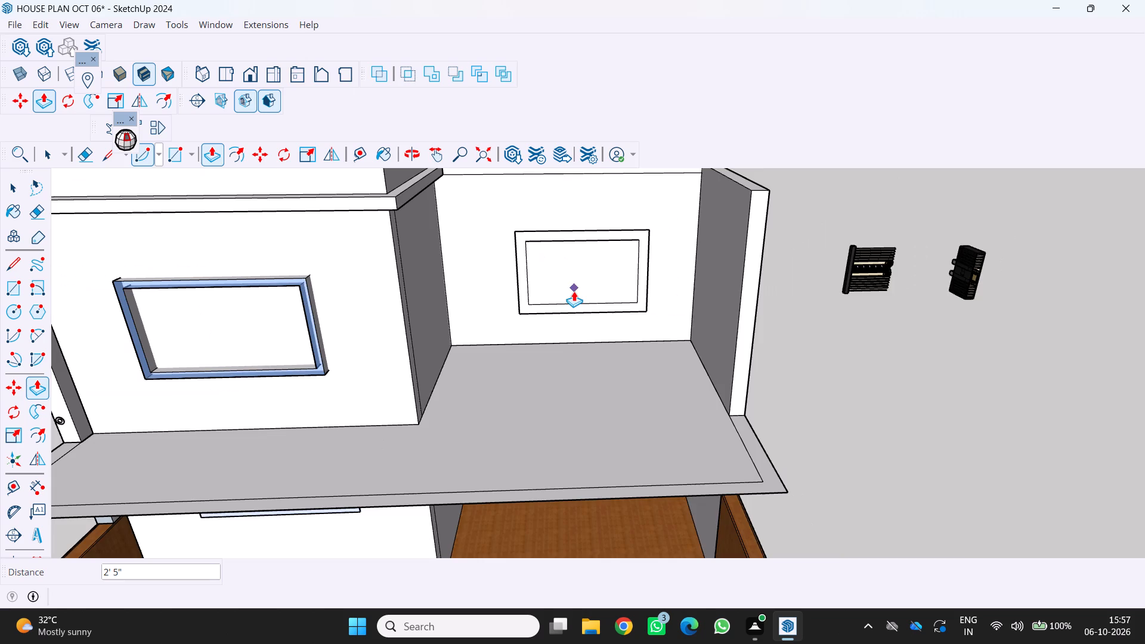
pyautogui.scroll(-4, 572, 291)
pyautogui.moveTo(562, 288); pyautogui.dragTo(539, 208, button='middle')
pyautogui.scroll(3, 548, 246)
pyautogui.scroll(1, 595, 322)
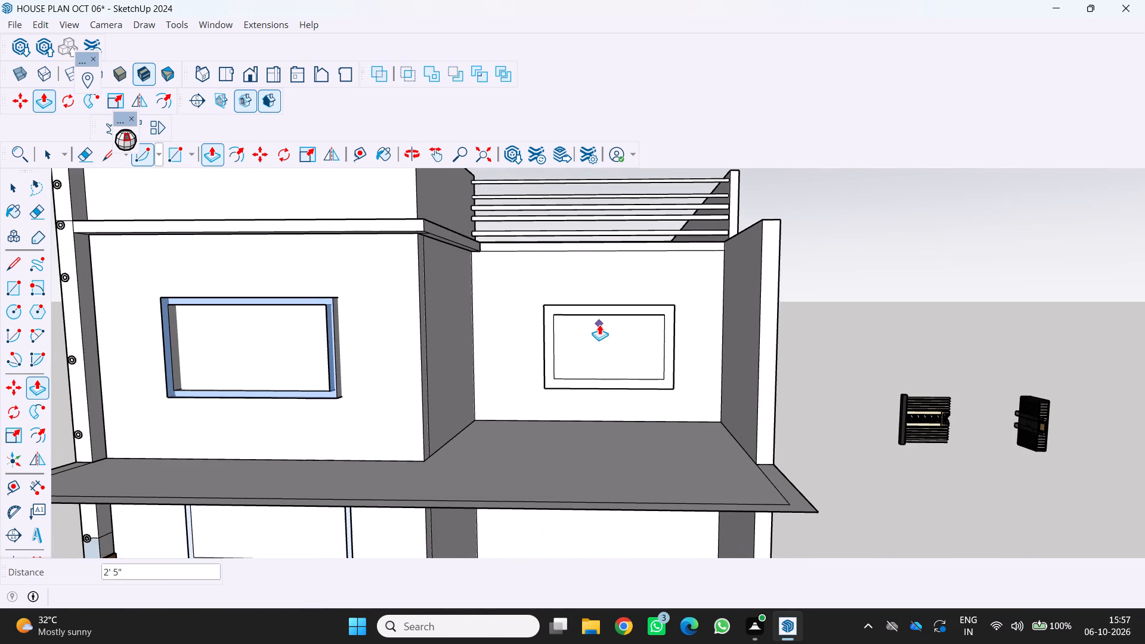
pyautogui.scroll(6, 685, 376)
pyautogui.press('p')
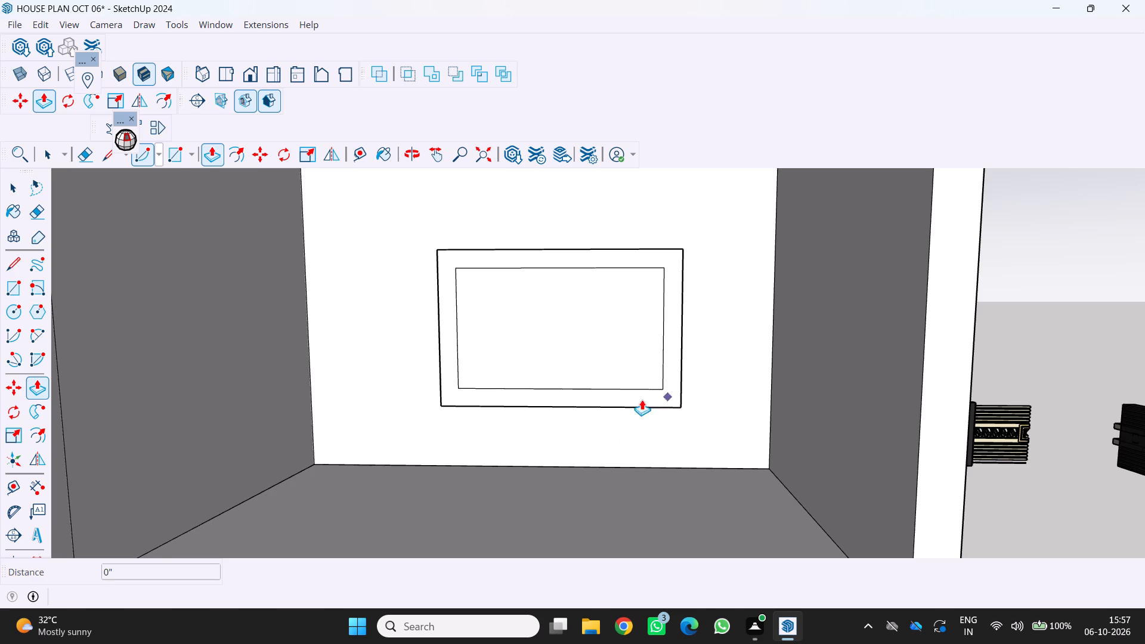
pyautogui.scroll(-5, 609, 407)
pyautogui.scroll(1, 549, 376)
pyautogui.moveTo(549, 376); pyautogui.dragTo(451, 401, button='middle')
pyautogui.scroll(7, 499, 347)
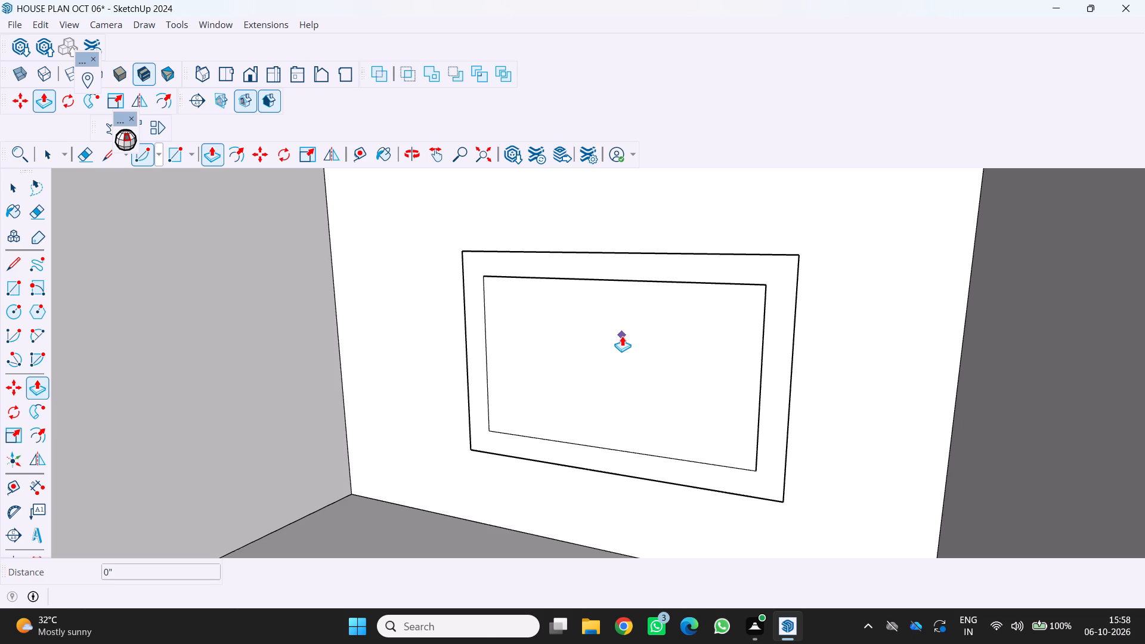
pyautogui.scroll(-3, 622, 336)
pyautogui.moveTo(613, 332); pyautogui.dragTo(683, 342, button='middle')
pyautogui.middleClick(683, 342)
pyautogui.scroll(-4, 683, 342)
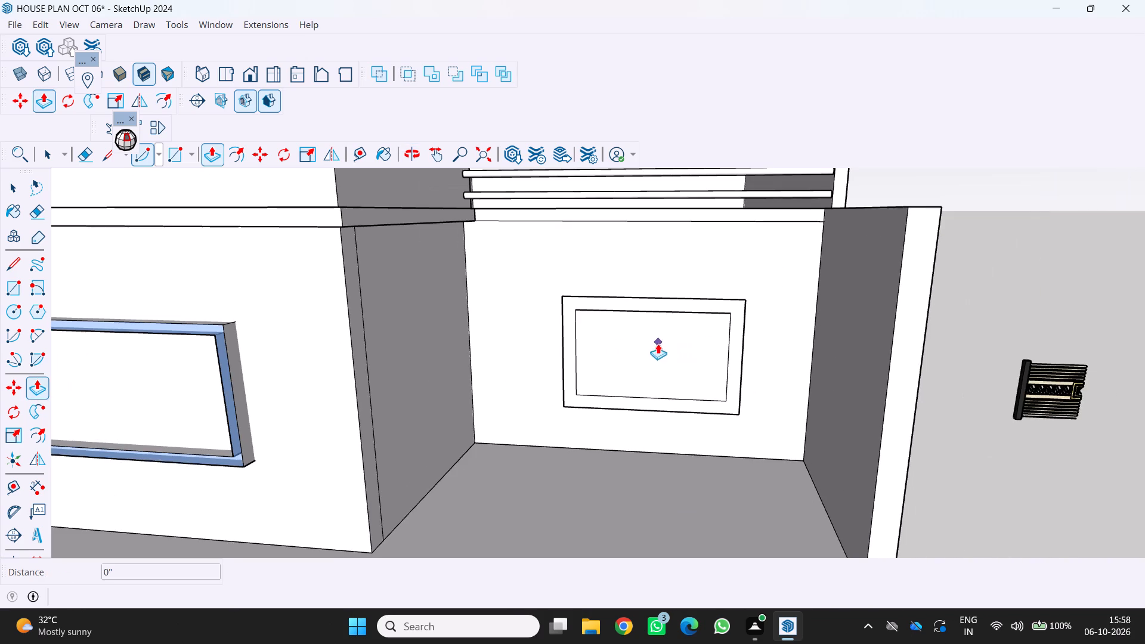
pyautogui.moveTo(657, 343); pyautogui.dragTo(644, 373, button='middle')
pyautogui.scroll(3, 615, 343)
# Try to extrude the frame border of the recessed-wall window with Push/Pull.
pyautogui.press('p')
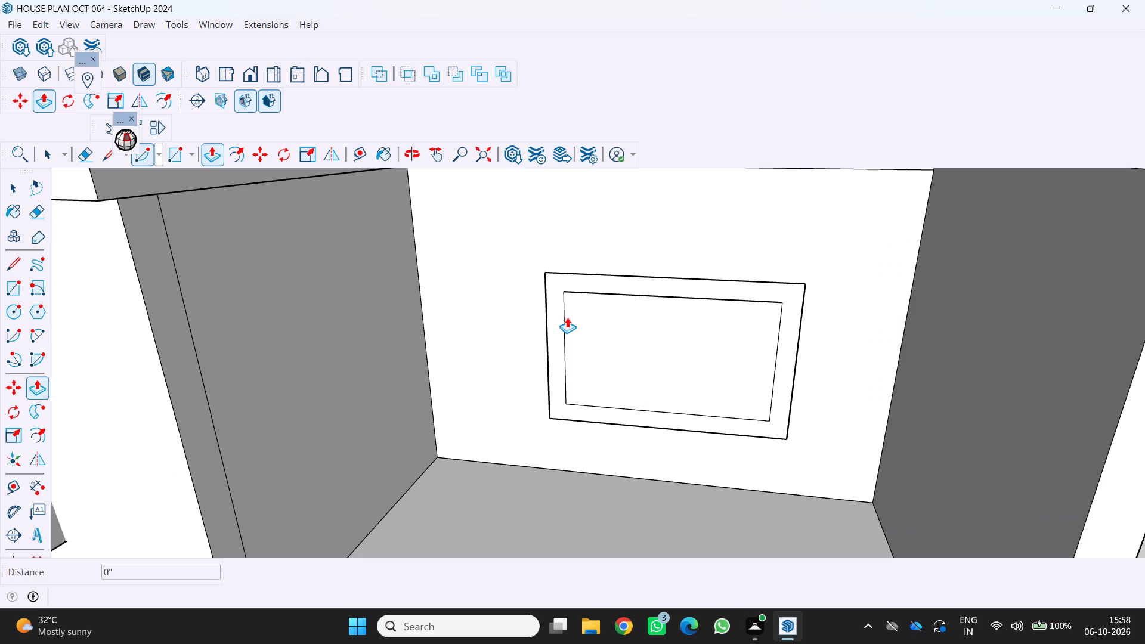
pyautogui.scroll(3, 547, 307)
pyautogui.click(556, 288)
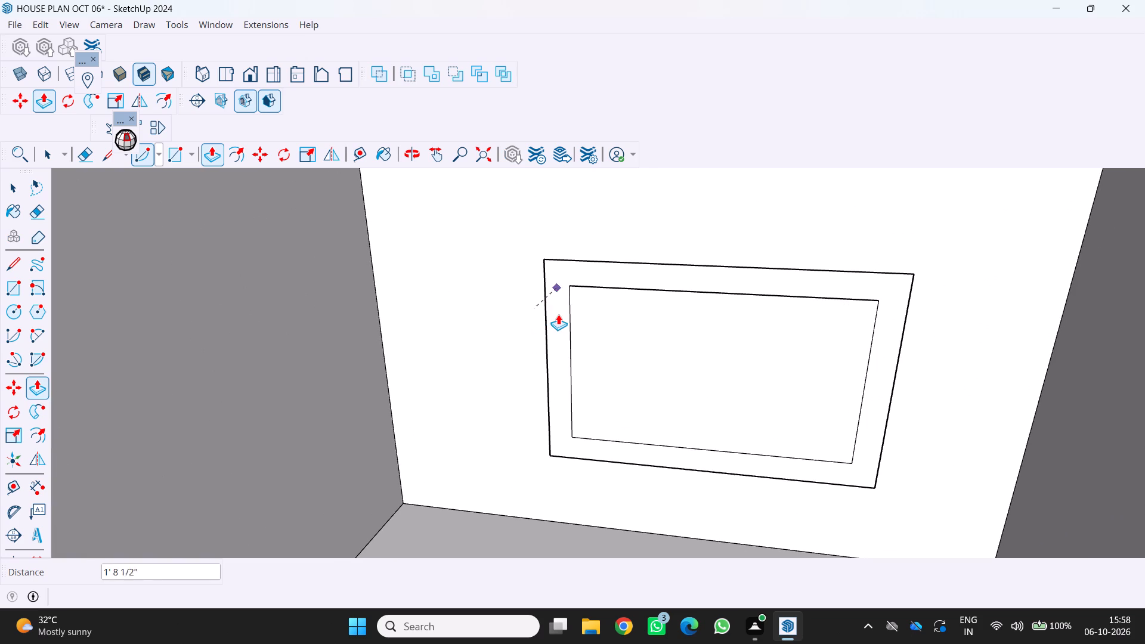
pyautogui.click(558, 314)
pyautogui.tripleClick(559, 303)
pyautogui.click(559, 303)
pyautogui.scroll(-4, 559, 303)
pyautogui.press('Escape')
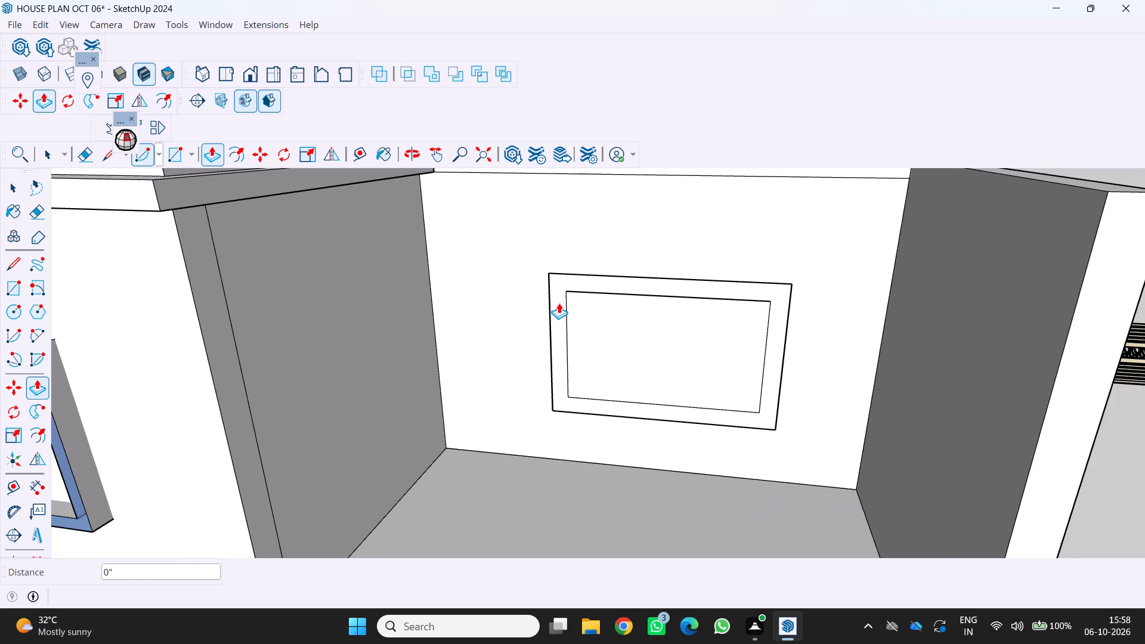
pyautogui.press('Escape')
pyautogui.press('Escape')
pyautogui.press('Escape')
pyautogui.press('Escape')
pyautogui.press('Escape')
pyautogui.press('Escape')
# Examine the whole front facade, from the roof parapet to the compound wall and gate.
pyautogui.scroll(-9, 535, 308)
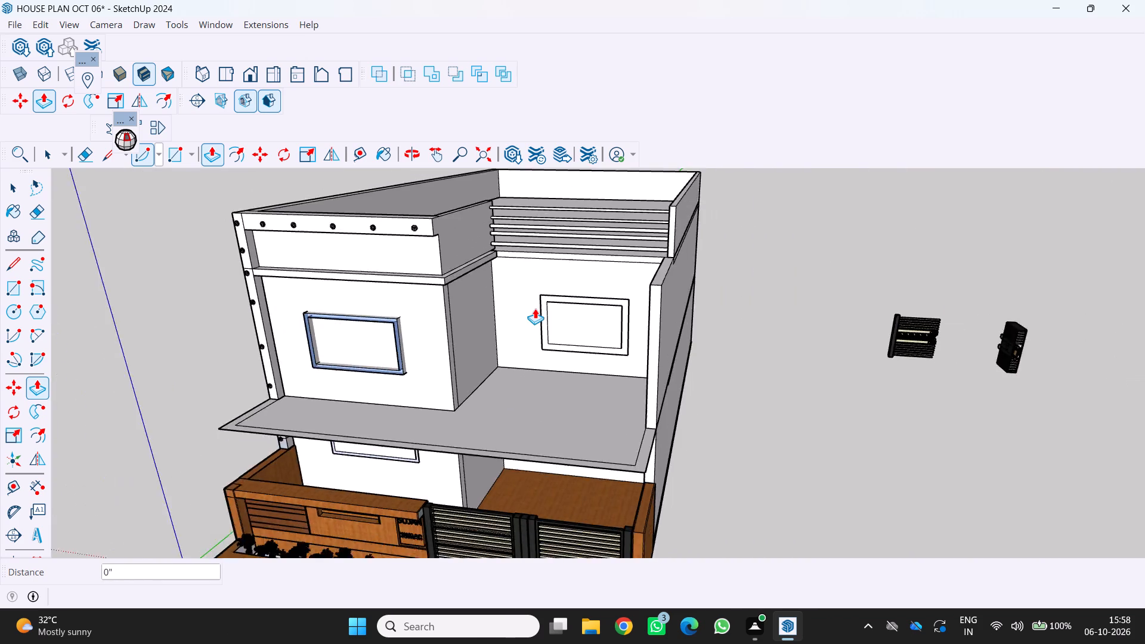
pyautogui.scroll(-2, 535, 308)
pyautogui.moveTo(535, 308); pyautogui.dragTo(564, 255, button='middle')
pyautogui.scroll(-5, 525, 307)
pyautogui.scroll(1, 451, 383)
pyautogui.moveTo(451, 383); pyautogui.dragTo(456, 325, button='middle')
pyautogui.scroll(5, 456, 325)
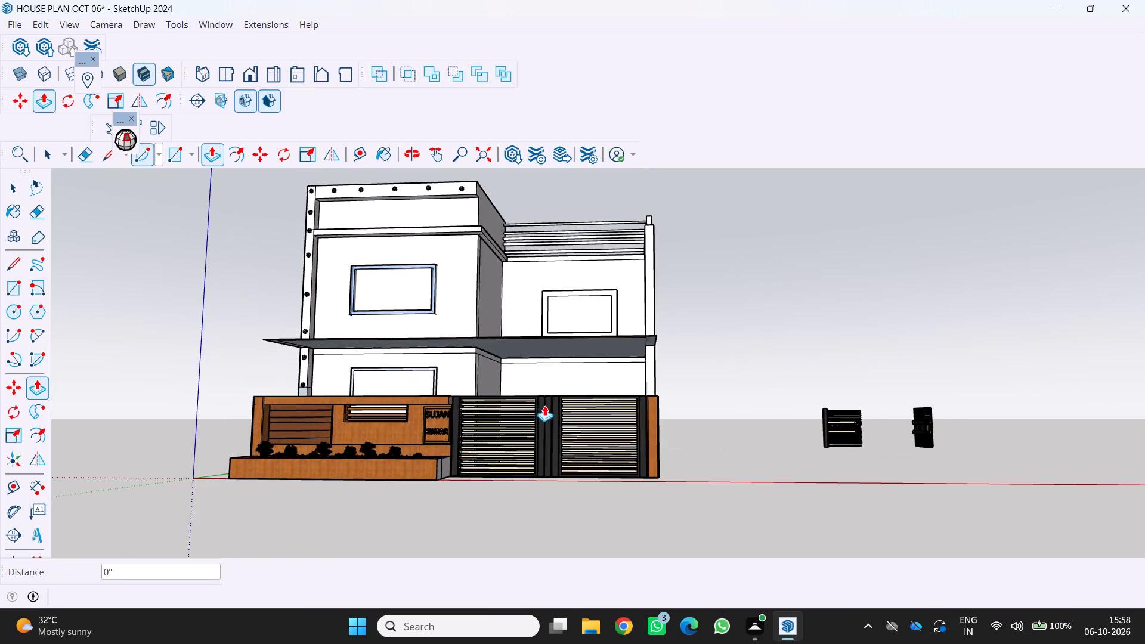
pyautogui.scroll(4, 544, 405)
pyautogui.moveTo(538, 317); pyautogui.dragTo(549, 359, button='middle')
pyautogui.scroll(3, 564, 358)
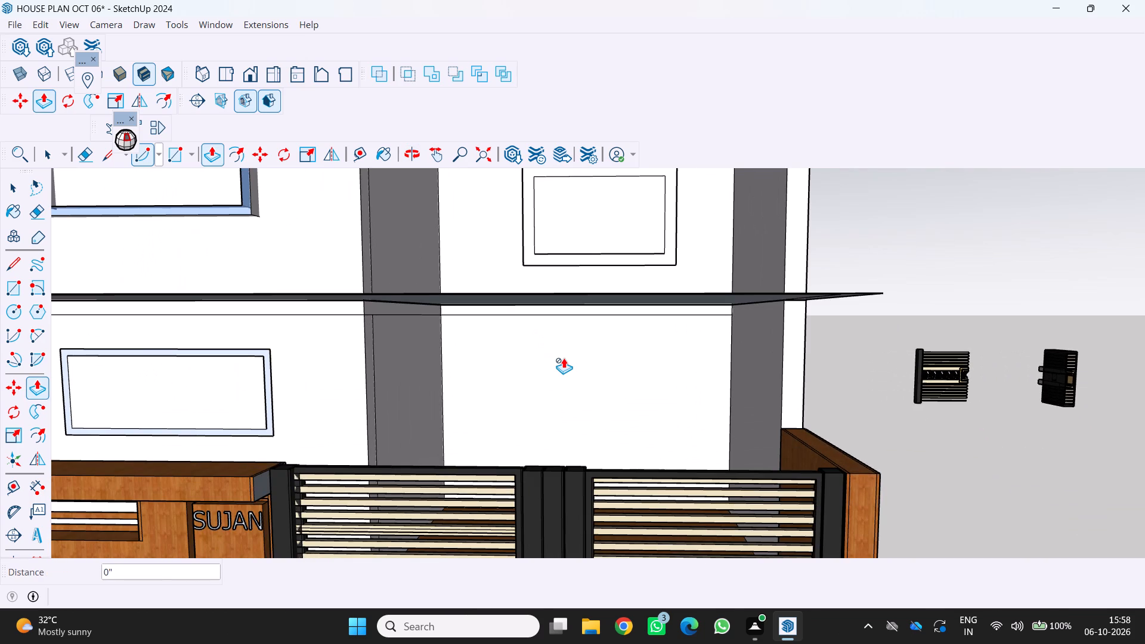
pyautogui.scroll(-14, 564, 358)
pyautogui.moveTo(559, 355); pyautogui.dragTo(572, 360, button='middle')
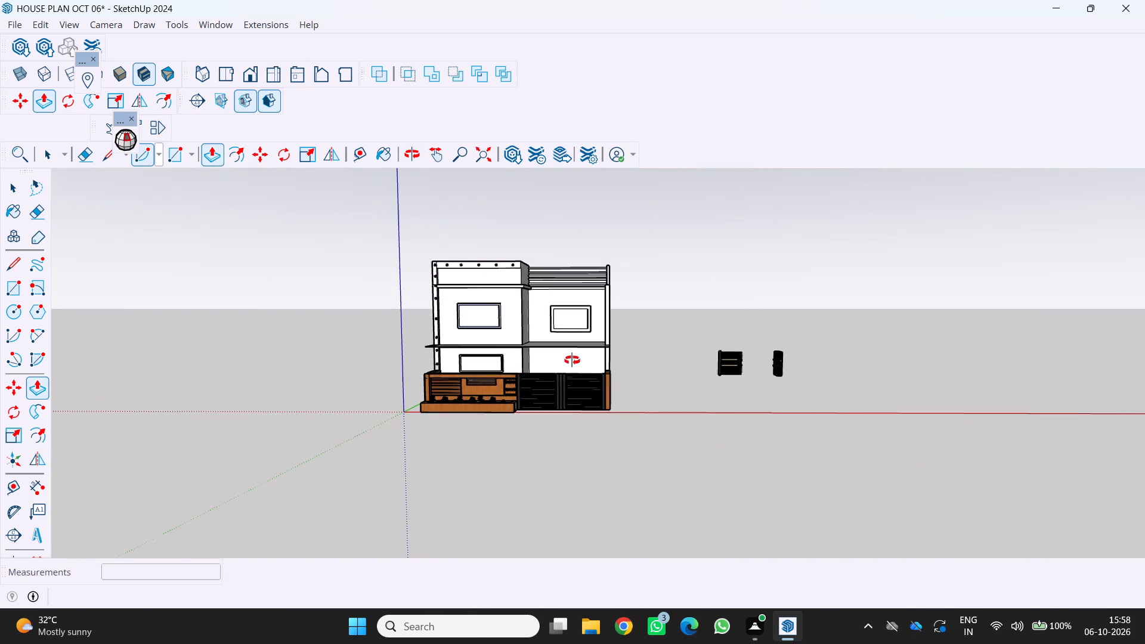
pyautogui.moveTo(572, 360); pyautogui.dragTo(565, 425, button='middle')
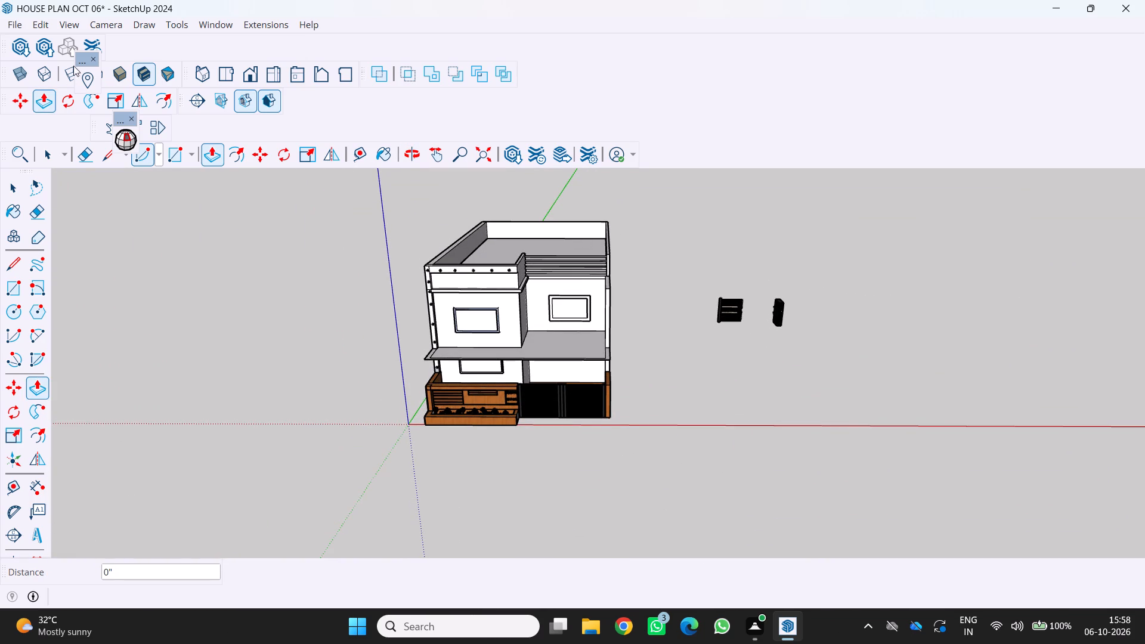
# Search 3D Warehouse for "car" and look through the resulting models.
pyautogui.click(209, 21)
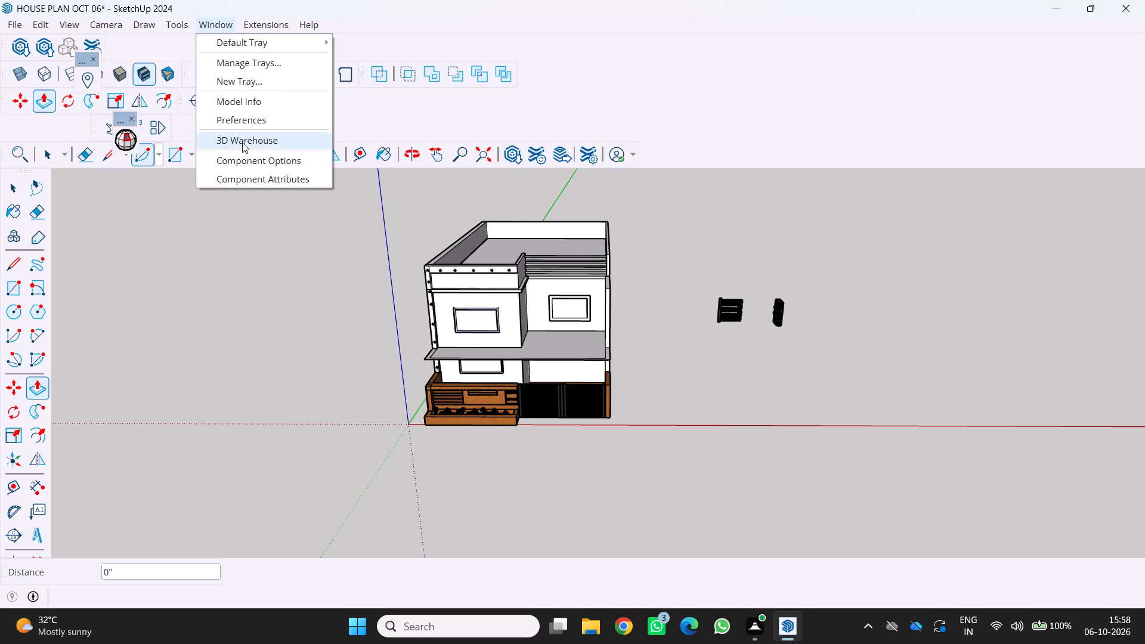
pyautogui.click(241, 139)
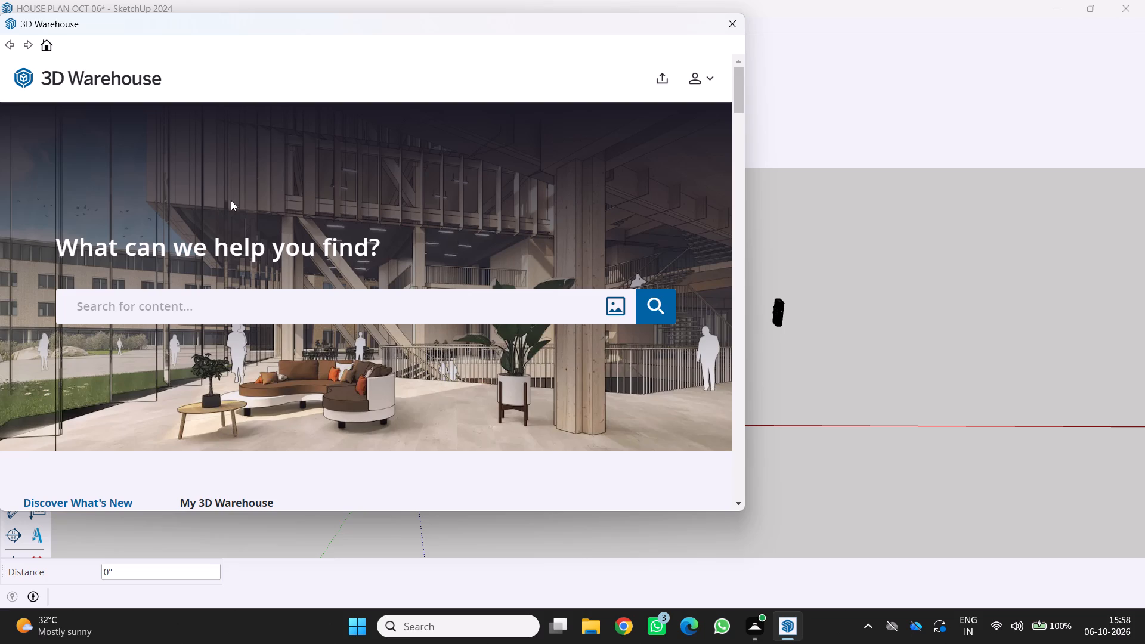
pyautogui.click(195, 313)
pyautogui.press('c')
pyautogui.press('End')
pyautogui.write('ar')
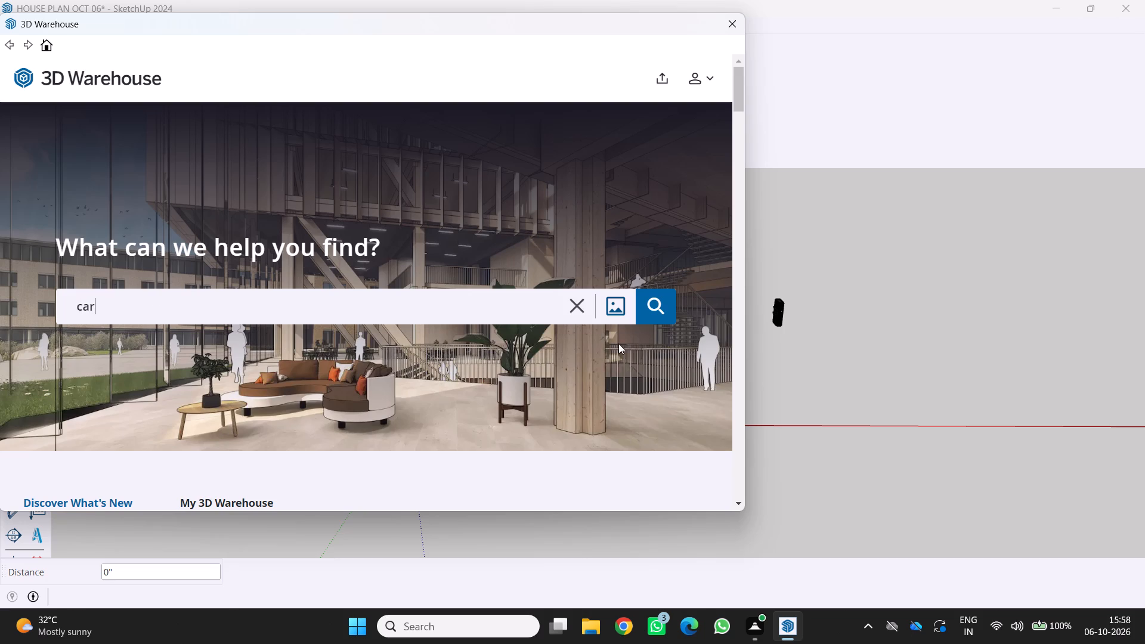
pyautogui.click(664, 316)
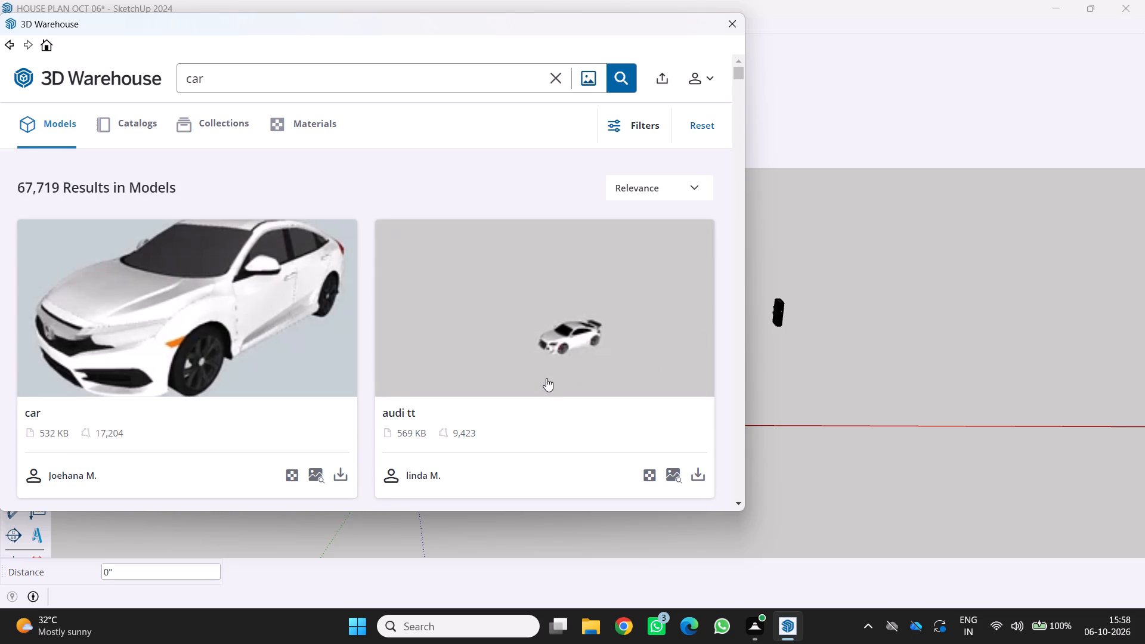
pyautogui.scroll(-4, 546, 378)
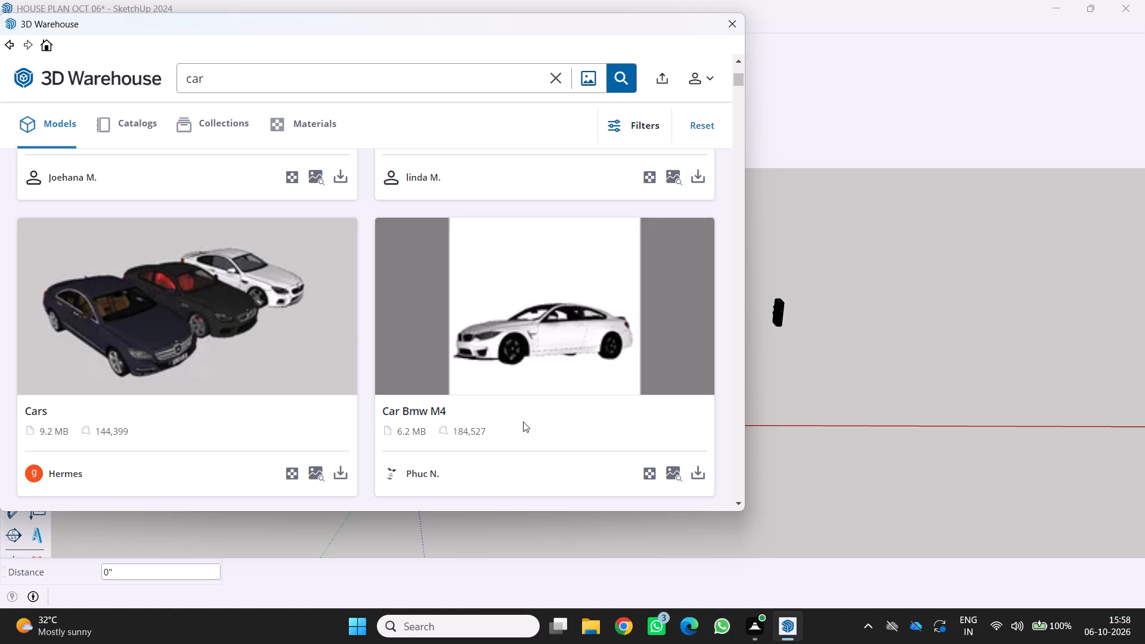
pyautogui.scroll(-3, 523, 422)
pyautogui.scroll(-1, 719, 405)
pyautogui.scroll(-4, 530, 425)
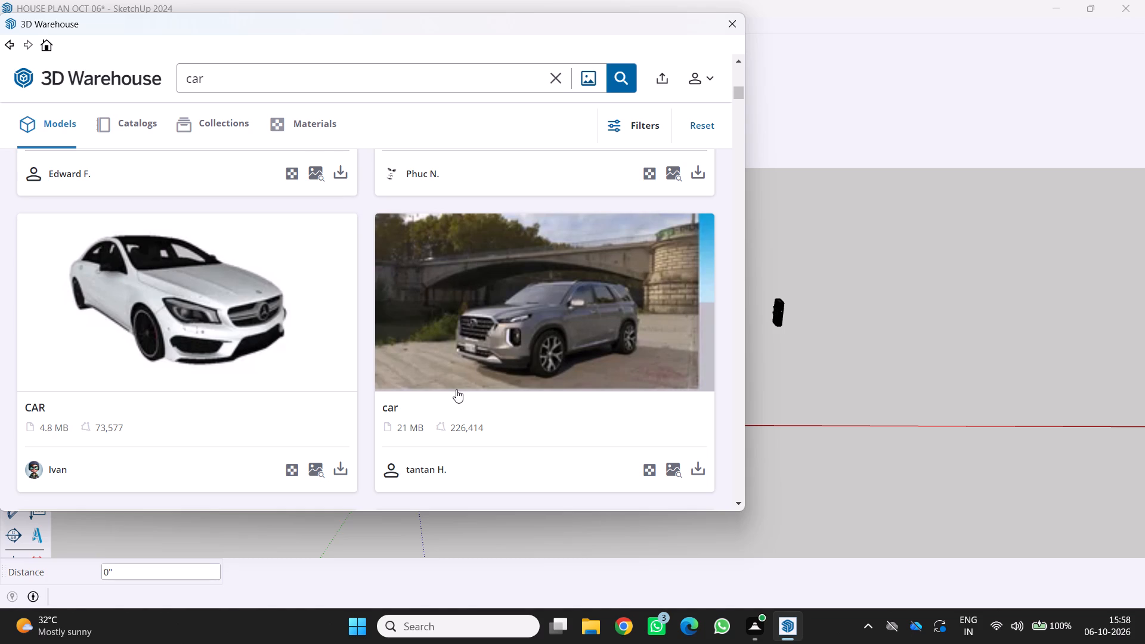
# Change the 3D Warehouse search to "thar".
pyautogui.click(255, 84)
pyautogui.press('BackSpace')
pyautogui.press('BackSpace')
pyautogui.press('BackSpace')
pyautogui.write('thar')
pyautogui.press('Return')
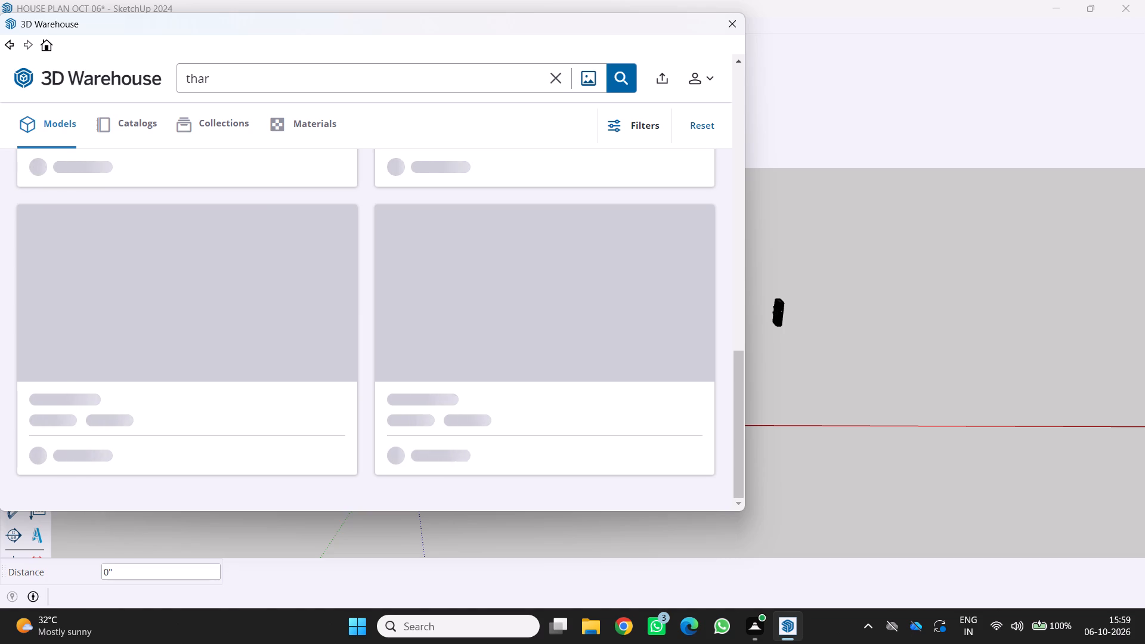
# Look through the "thar" results in 3D Warehouse for a suitable jeep model.
pyautogui.scroll(-5, 380, 304)
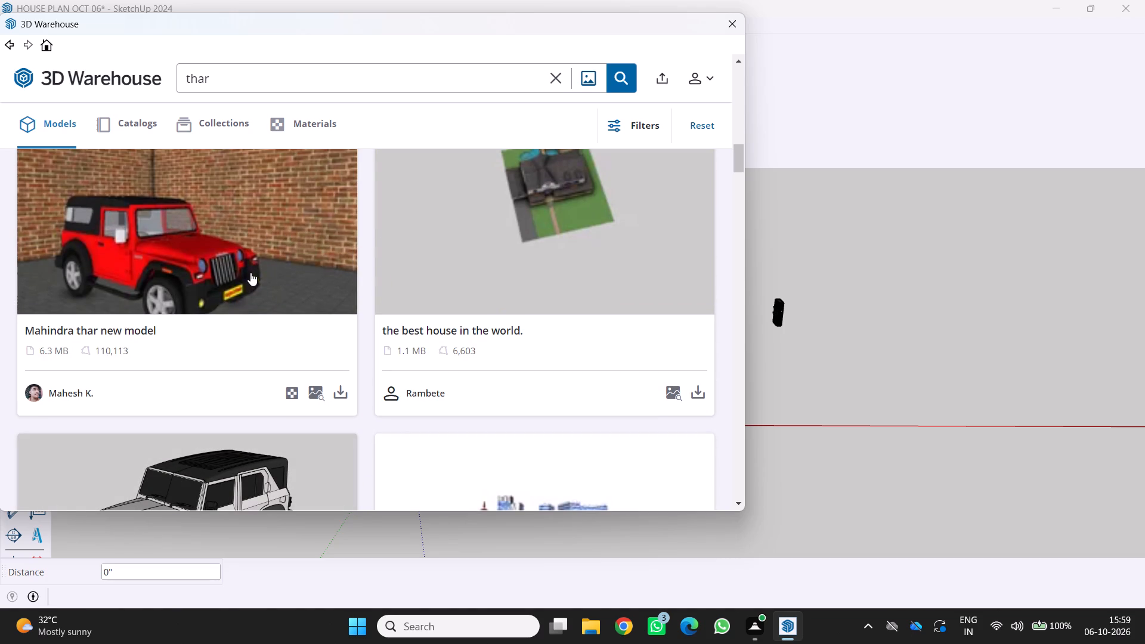
pyautogui.scroll(-4, 250, 271)
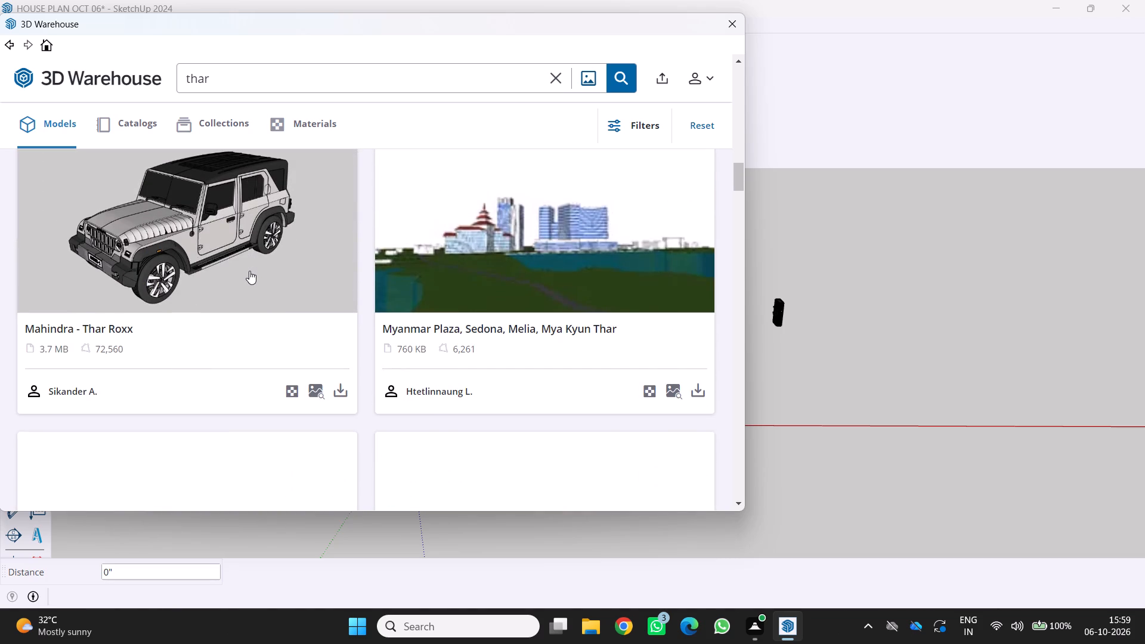
pyautogui.scroll(-7, 249, 270)
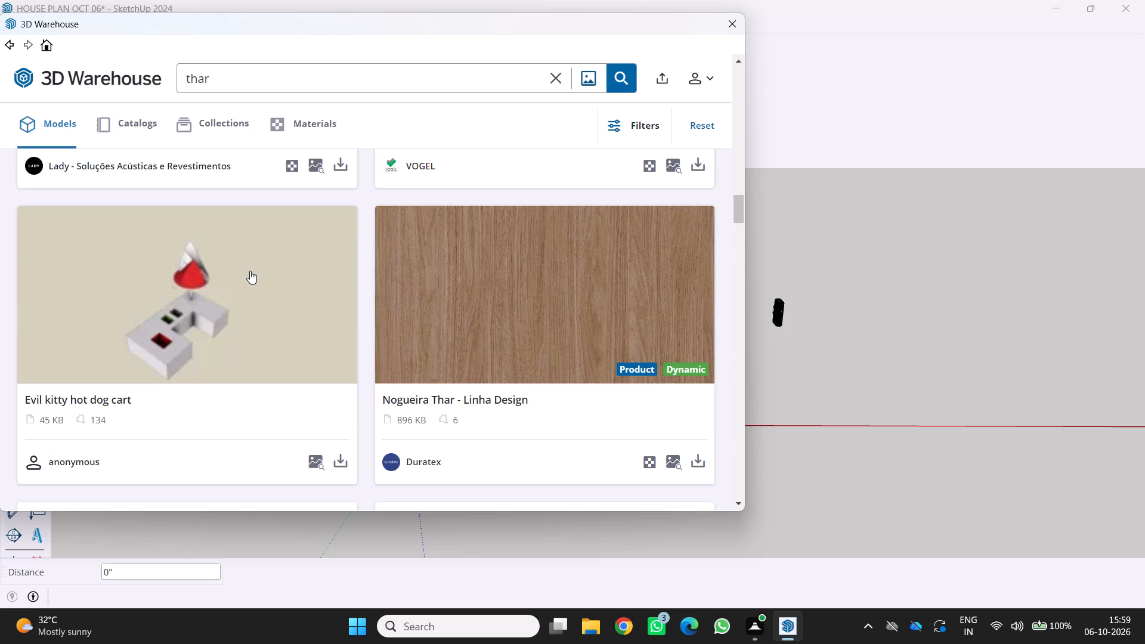
pyautogui.scroll(-5, 250, 271)
pyautogui.scroll(-5, 485, 250)
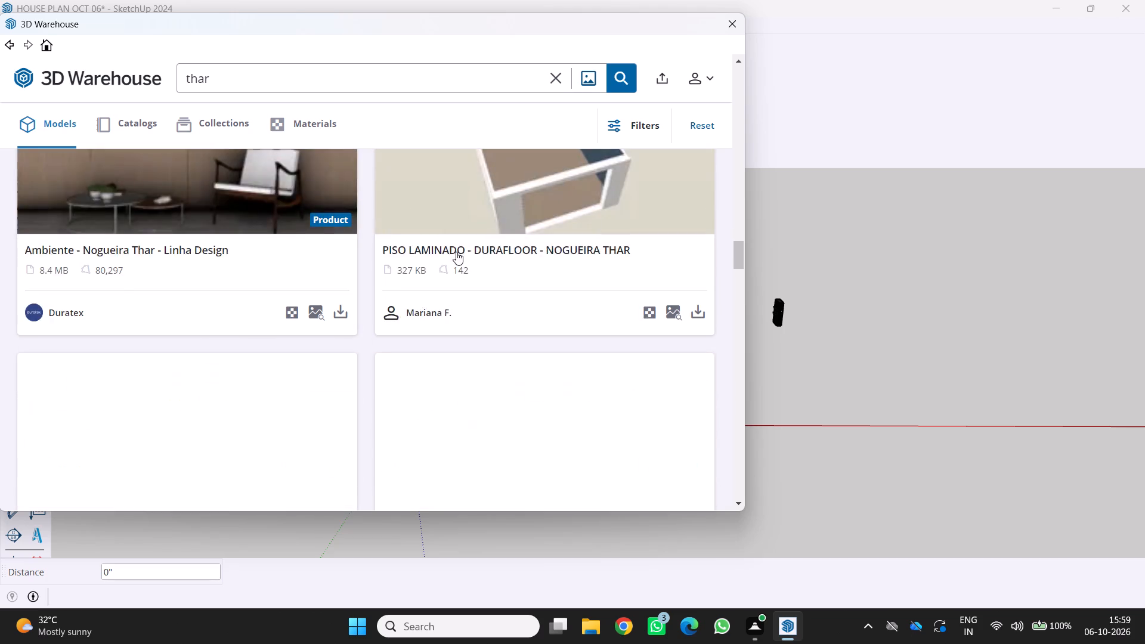
pyautogui.scroll(-4, 373, 281)
pyautogui.scroll(-7, 290, 292)
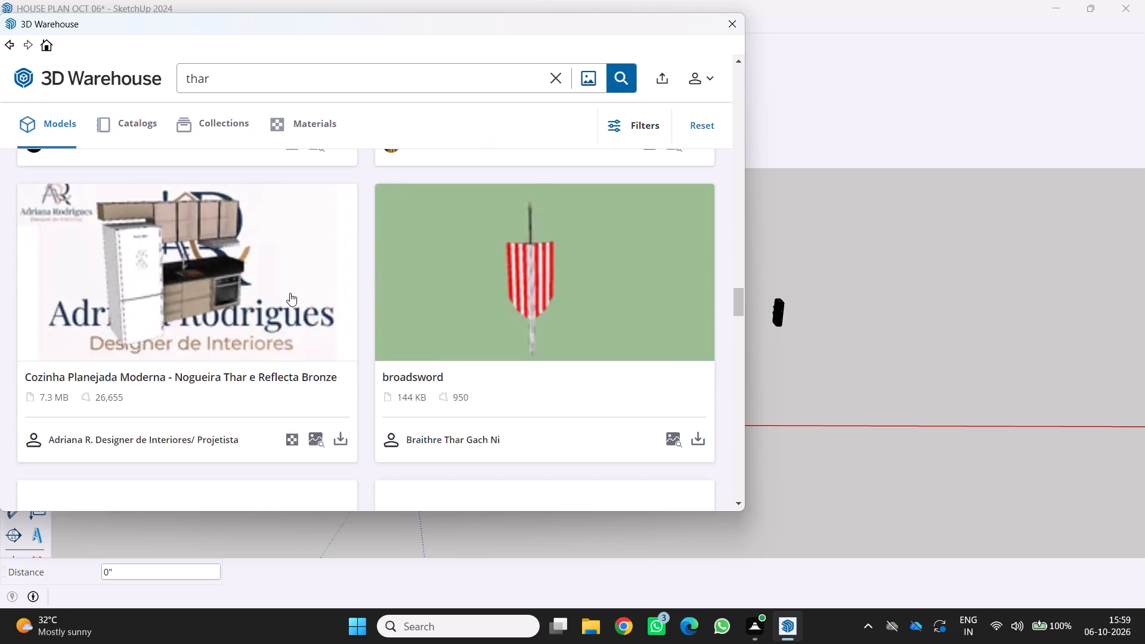
pyautogui.scroll(-5, 290, 293)
pyautogui.scroll(8, 290, 293)
pyautogui.scroll(-6, 290, 293)
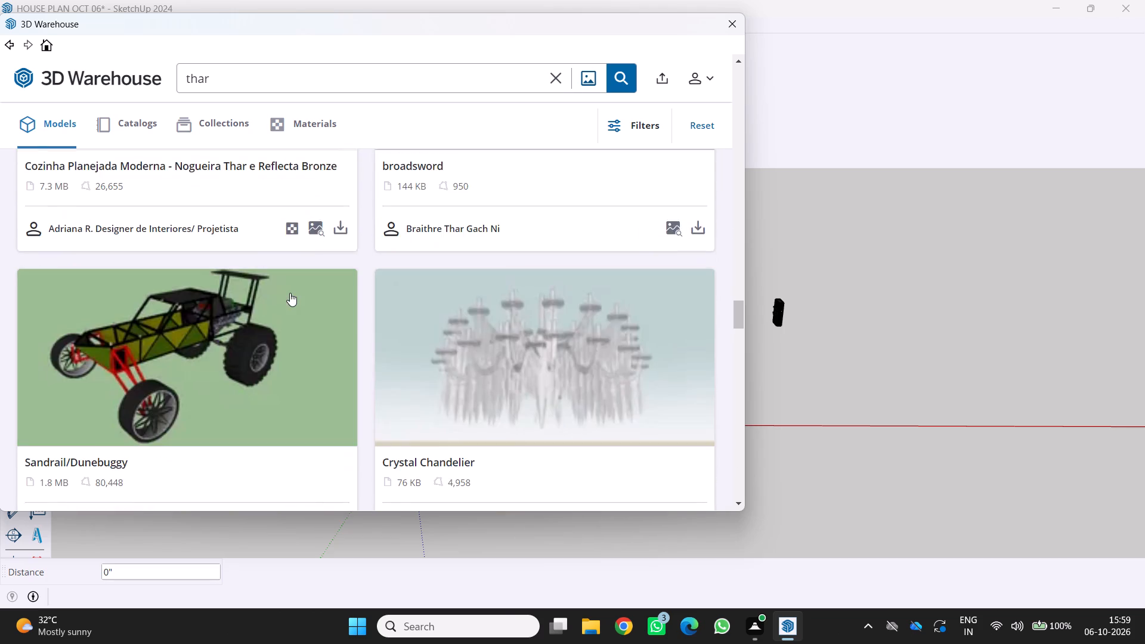
pyautogui.scroll(-11, 290, 293)
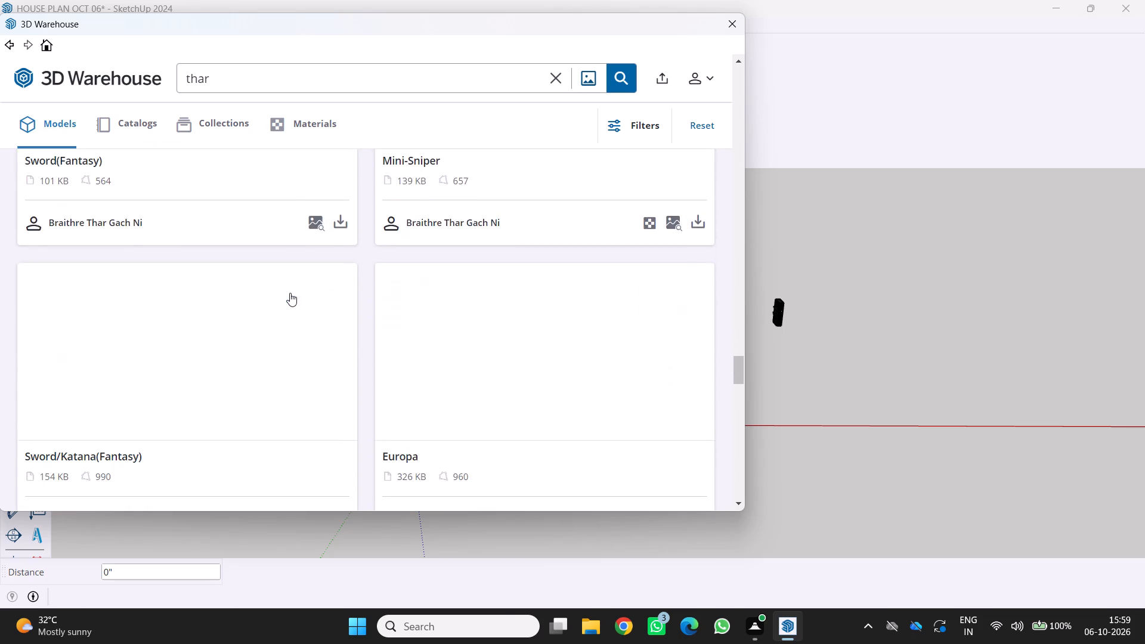
pyautogui.scroll(-13, 290, 293)
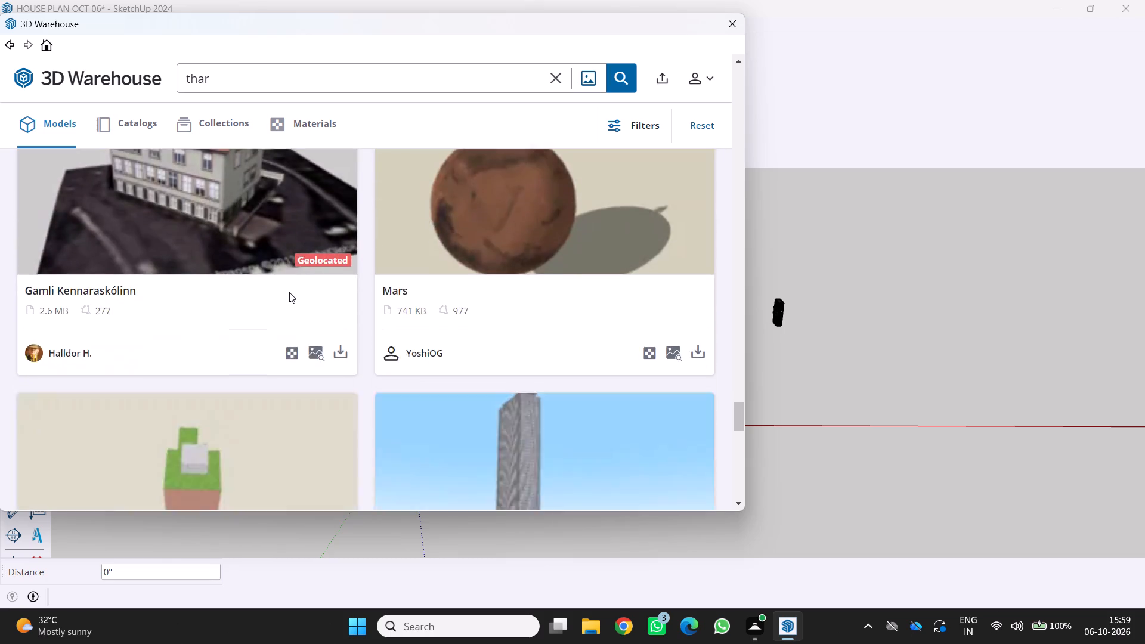
pyautogui.scroll(-2, 289, 292)
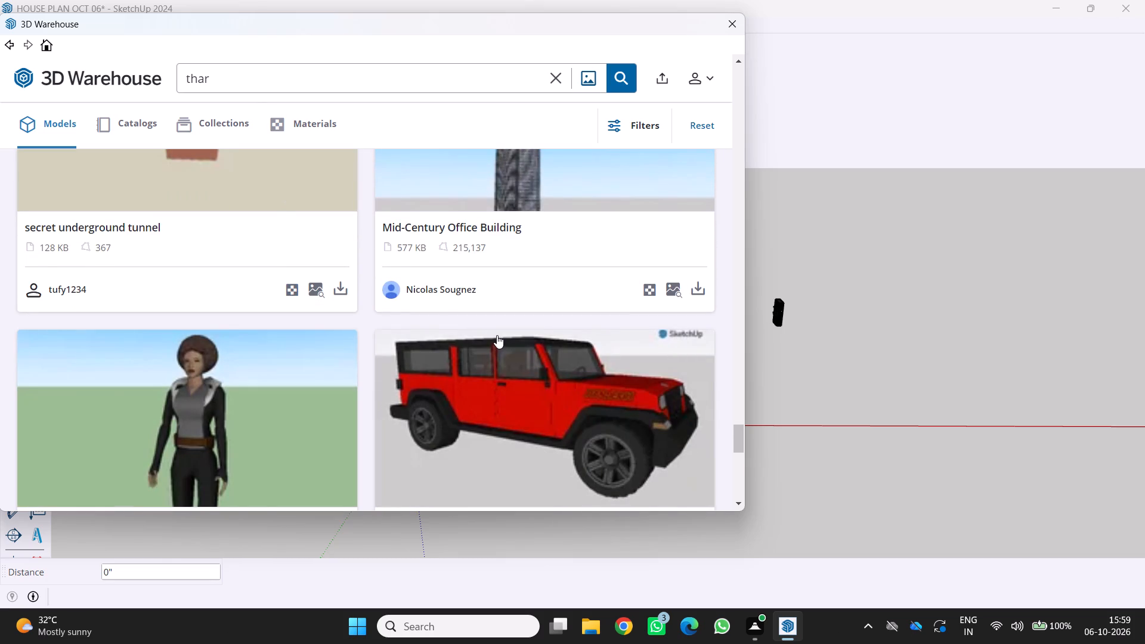
pyautogui.scroll(-10, 261, 314)
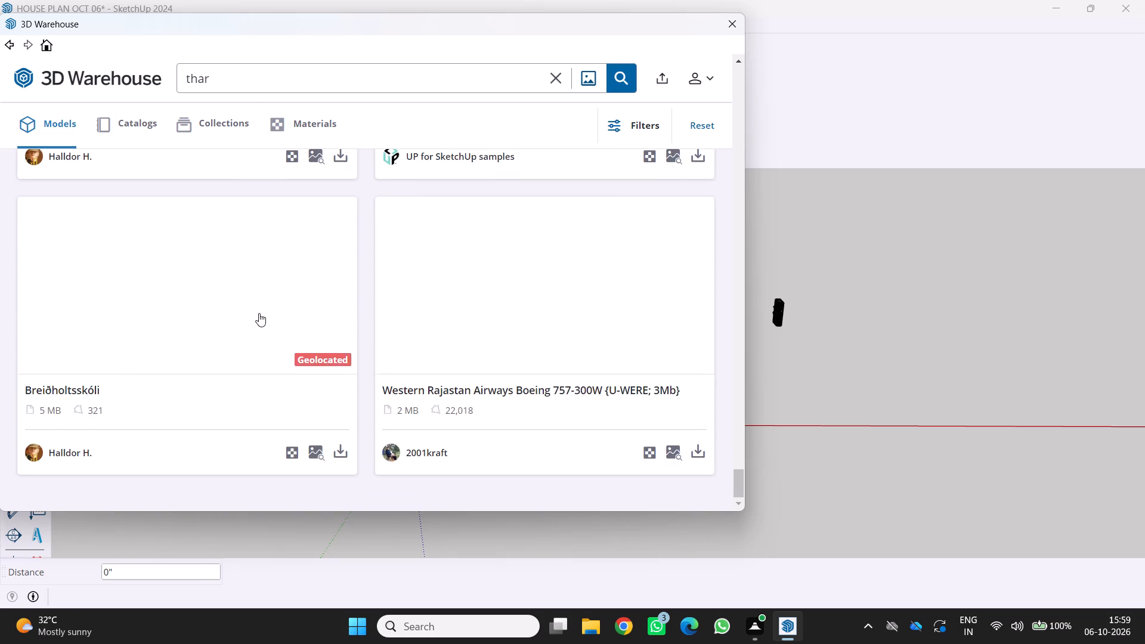
pyautogui.scroll(18, 259, 313)
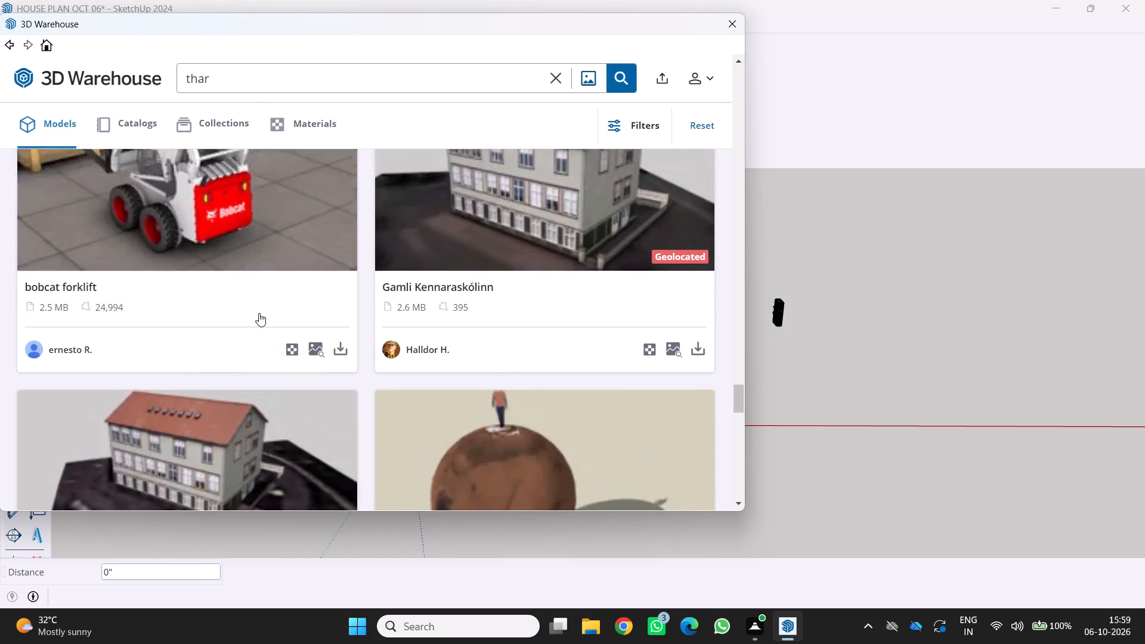
pyautogui.scroll(20, 259, 313)
pyautogui.scroll(7, 259, 313)
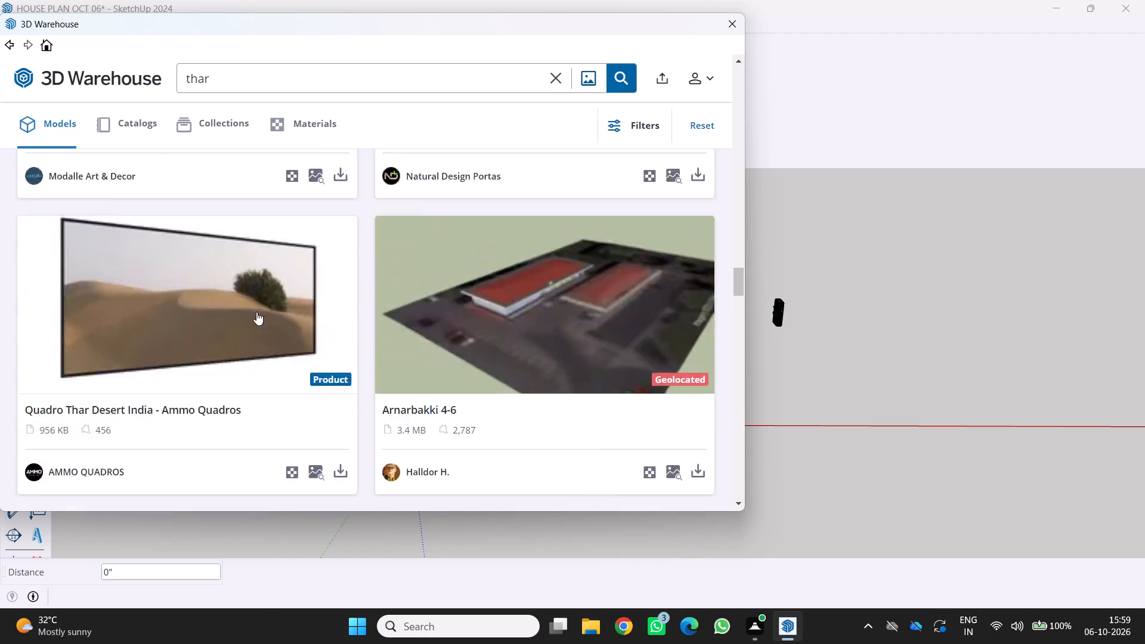
pyautogui.scroll(9, 256, 312)
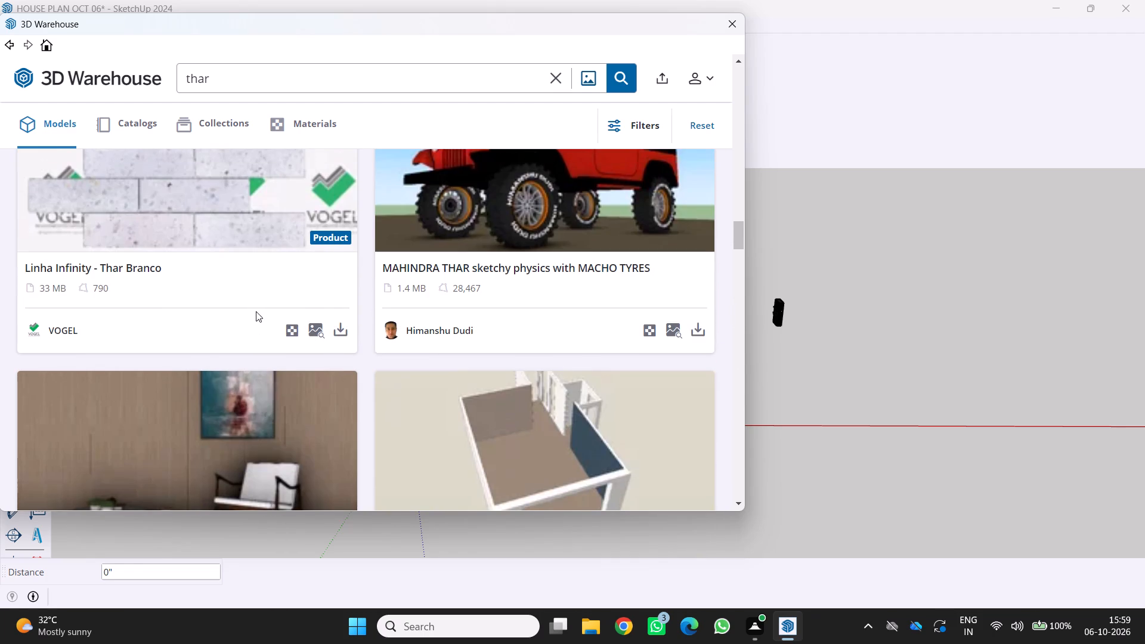
pyautogui.scroll(16, 243, 302)
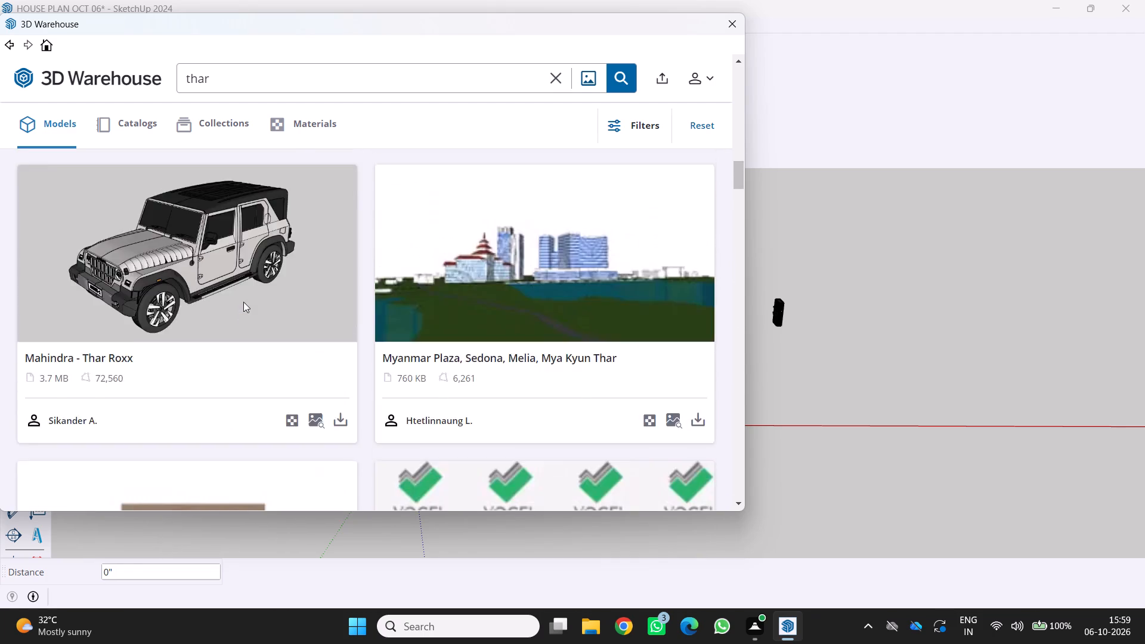
pyautogui.scroll(1, 243, 302)
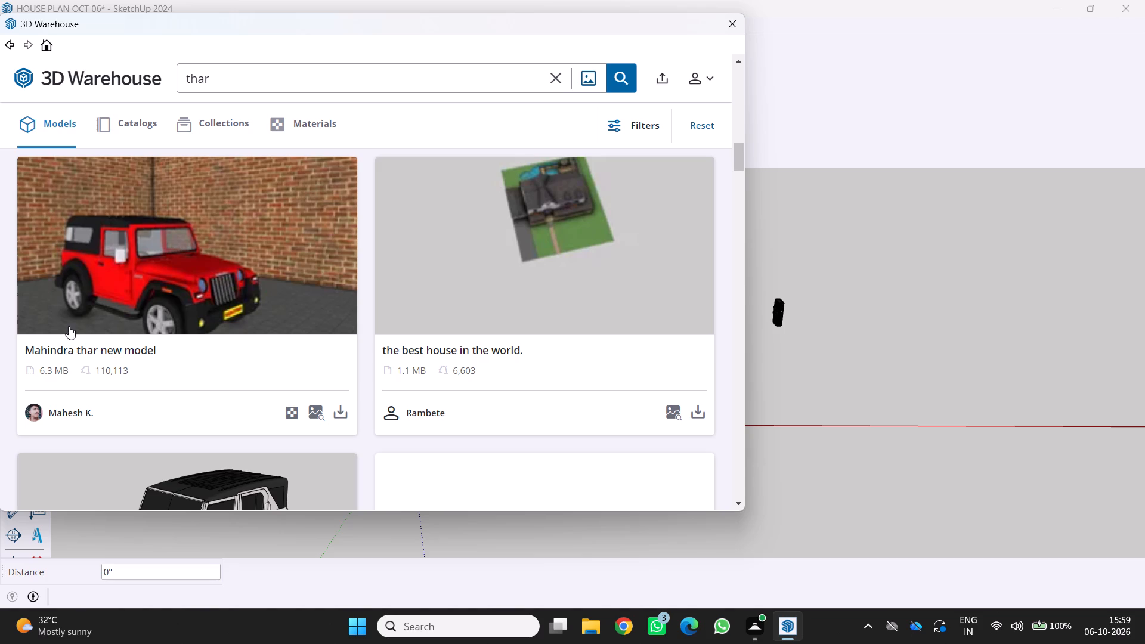
# Refine the 3D Warehouse search to "thar black".
pyautogui.click(208, 81)
pyautogui.press('space')
pyautogui.press('End')
pyautogui.press('End')
pyautogui.press('End')
pyautogui.press('End')
pyautogui.press('End')
pyautogui.press('End')
pyautogui.press('End')
pyautogui.press('End')
pyautogui.press('End')
pyautogui.press('End')
pyautogui.press('End')
pyautogui.press('End')
pyautogui.press('End')
pyautogui.press('End')
pyautogui.press('End')
pyautogui.press('End')
pyautogui.press('End')
pyautogui.press('End')
pyautogui.press('End')
pyautogui.press('End')
pyautogui.write('bl')
pyautogui.write('ac')
pyautogui.press('End')
pyautogui.press('End')
pyautogui.press('End')
pyautogui.press('End')
pyautogui.press('End')
pyautogui.press('k')
pyautogui.press('Return')
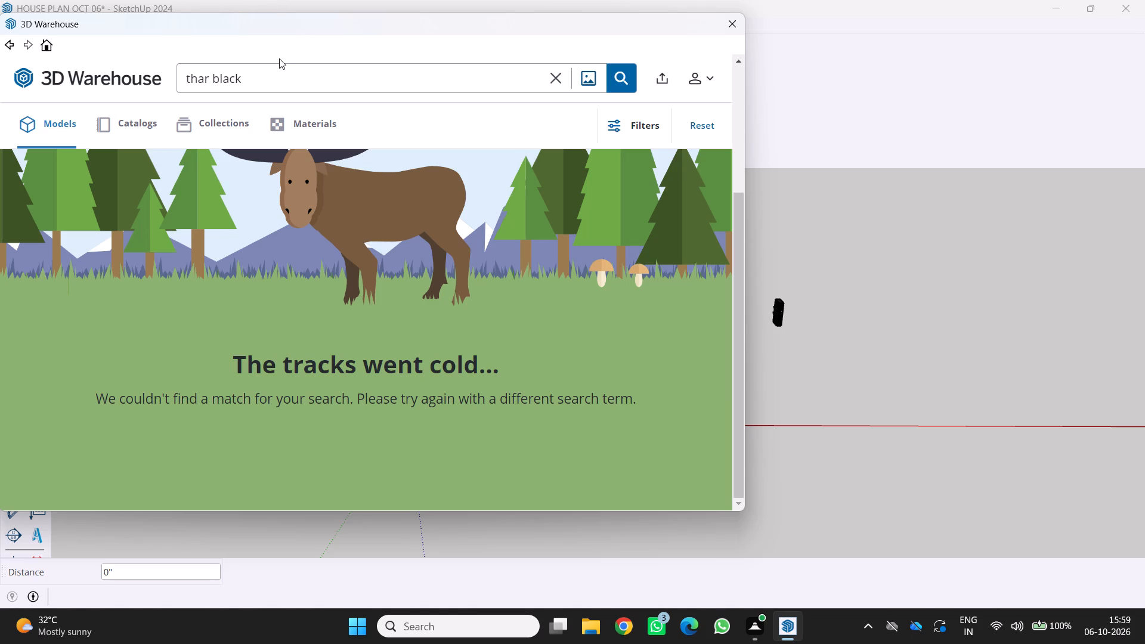
# Change the 3D Warehouse search back to "thar".
pyautogui.click(256, 89)
pyautogui.press('BackSpace')
pyautogui.press('BackSpace')
pyautogui.press('BackSpace')
pyautogui.press('BackSpace')
pyautogui.press('BackSpace')
pyautogui.click(611, 86)
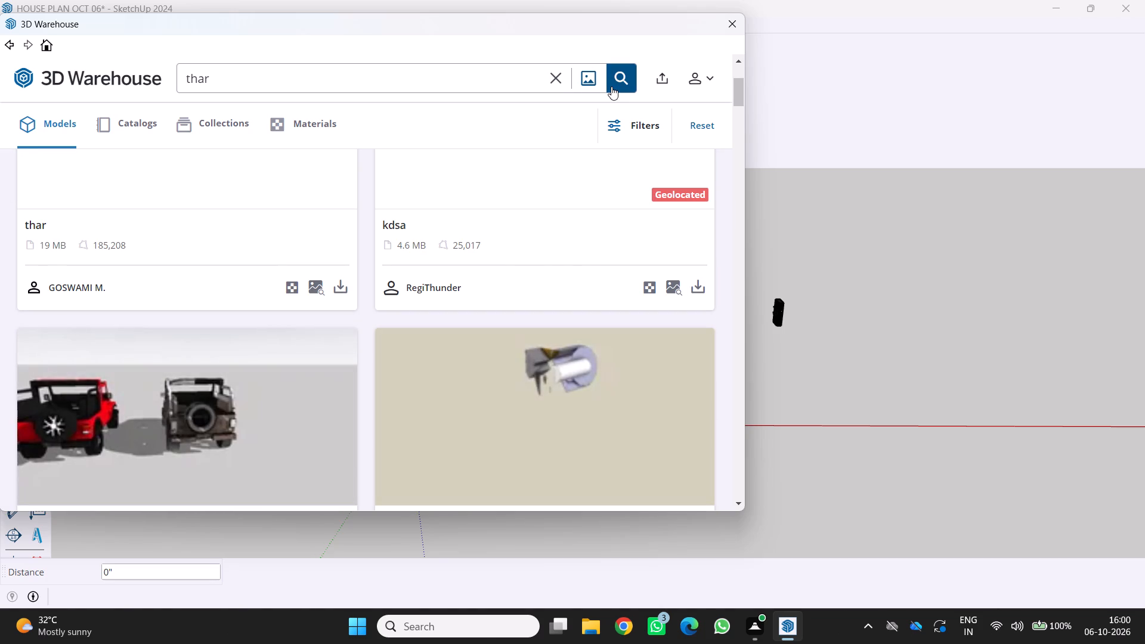
# Load "Mahindra thar new model" directly into the house model and place it beside the house, near the red axis.
pyautogui.scroll(-2, 623, 125)
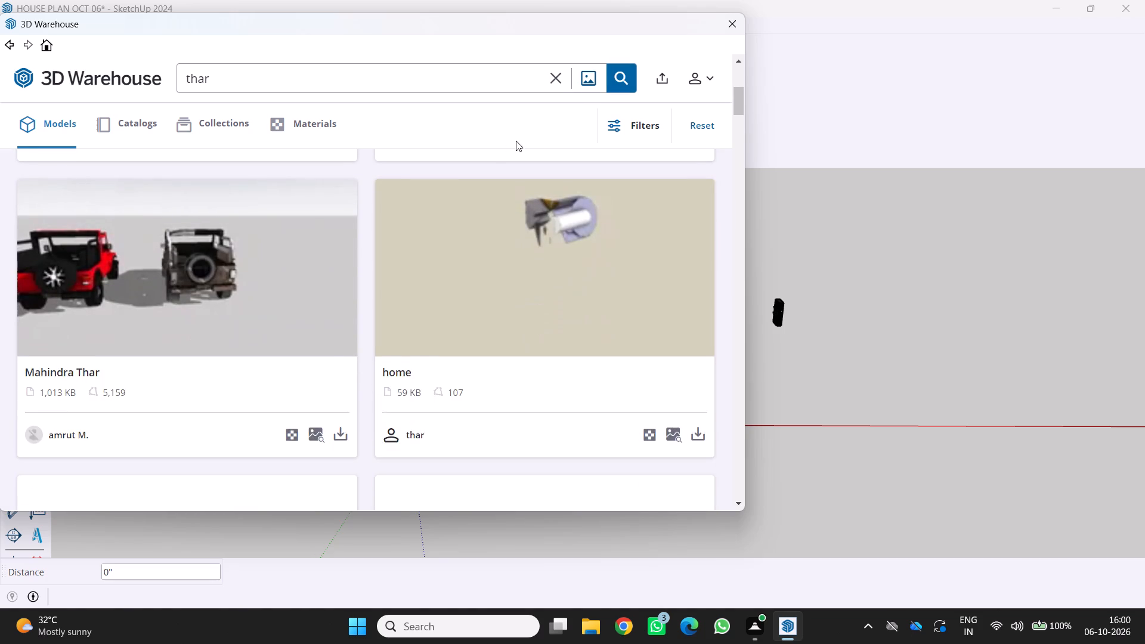
pyautogui.scroll(-1, 478, 145)
pyautogui.scroll(-9, 295, 216)
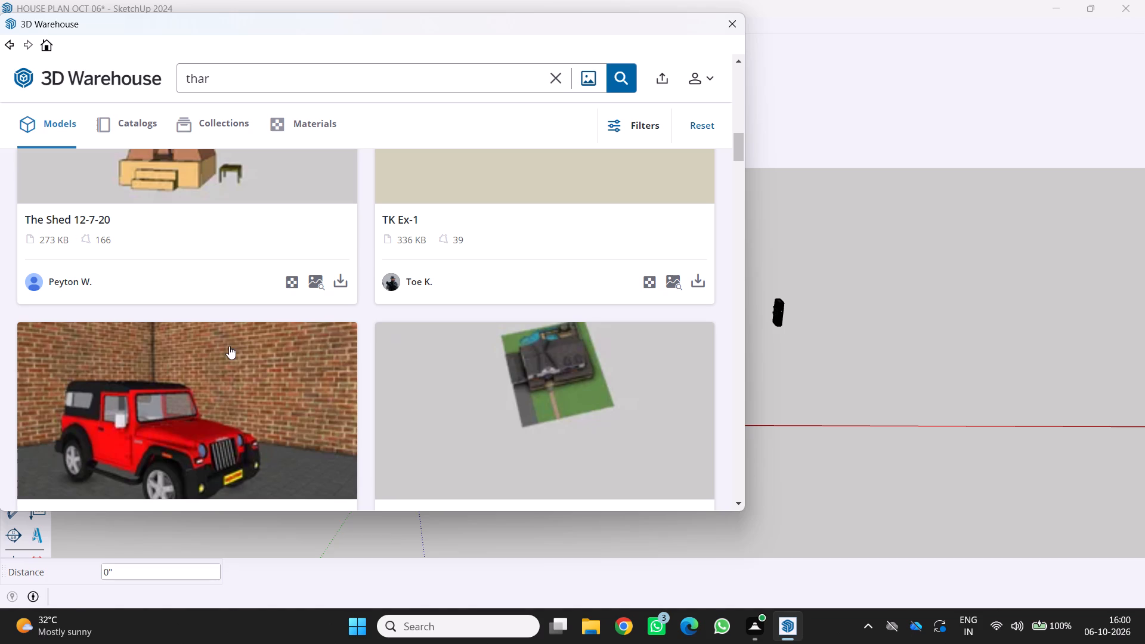
pyautogui.scroll(-2, 228, 346)
pyautogui.scroll(-2, 312, 417)
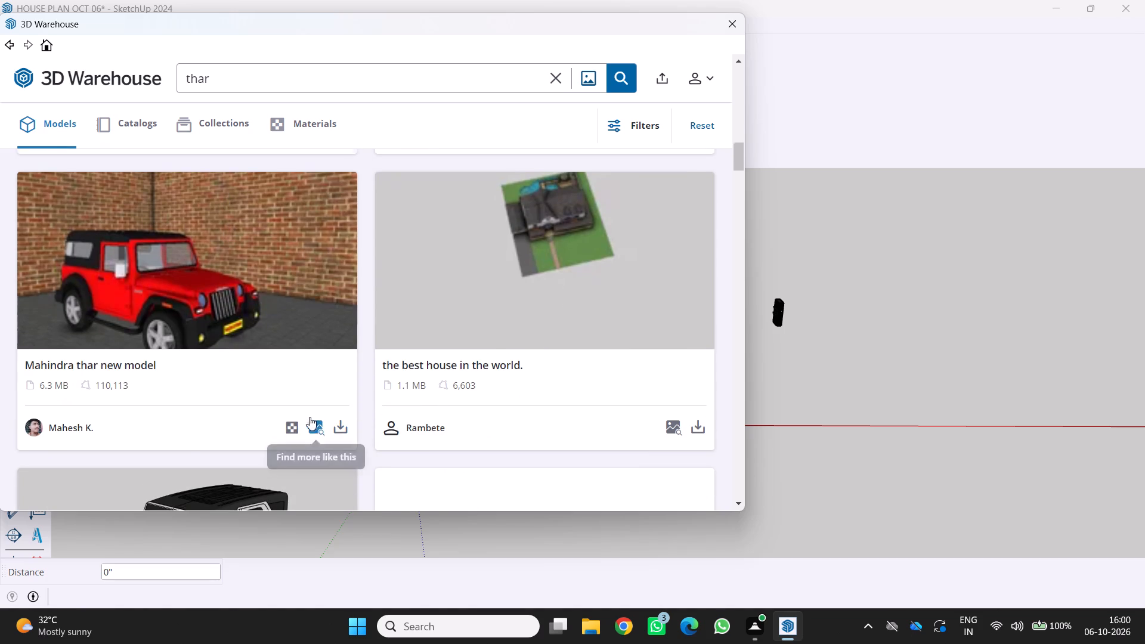
pyautogui.scroll(-1, 310, 417)
pyautogui.scroll(3, 305, 391)
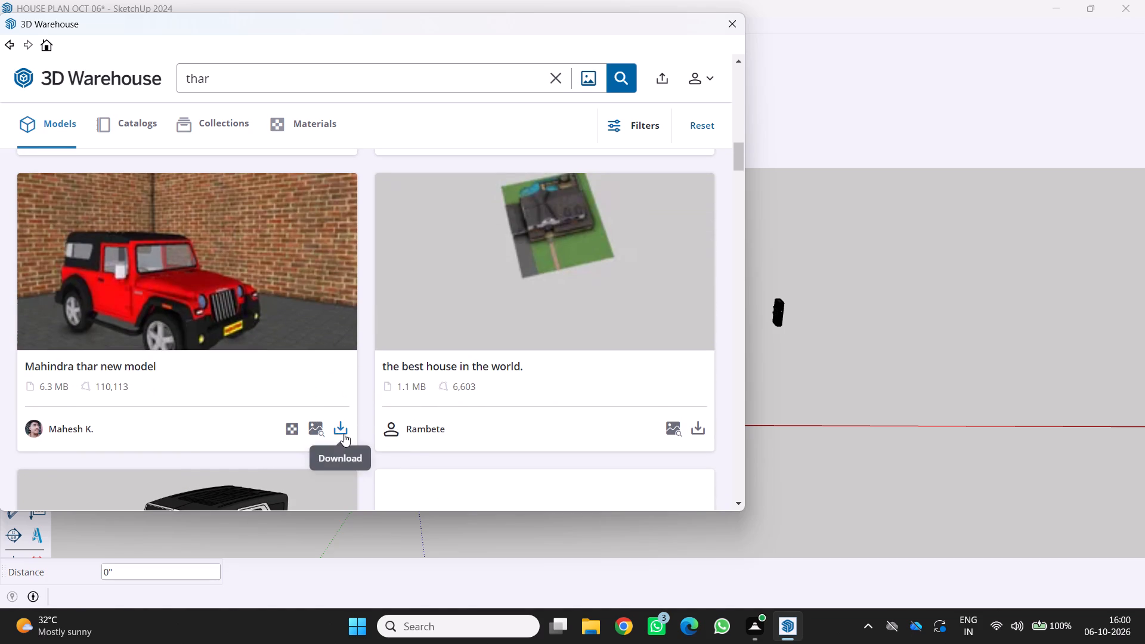
pyautogui.click(340, 422)
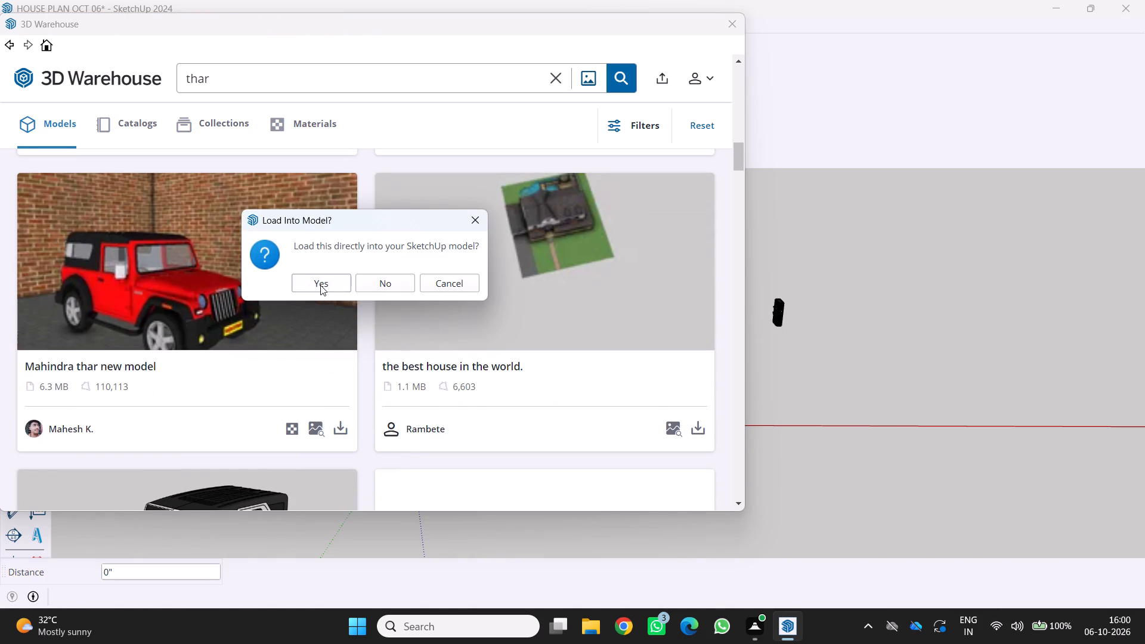
pyautogui.click(320, 285)
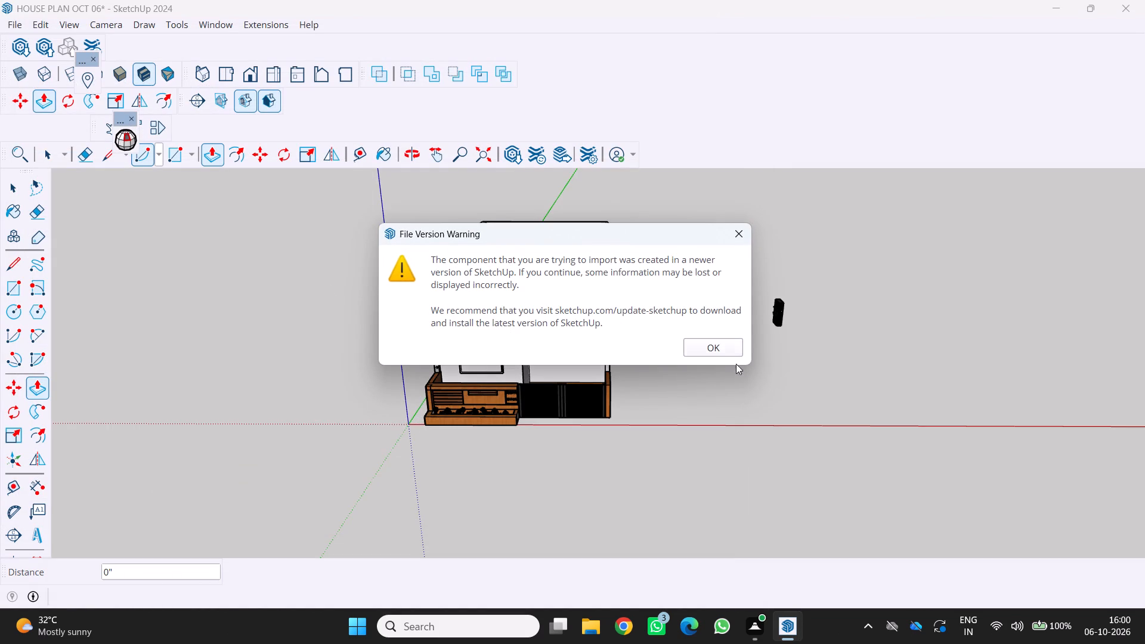
pyautogui.click(718, 345)
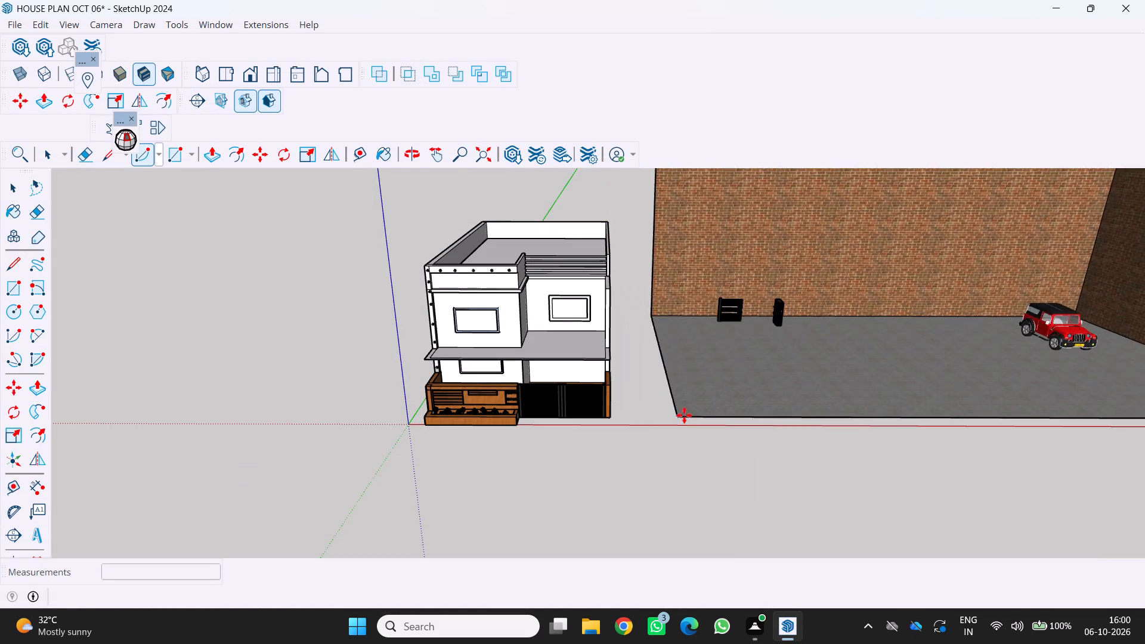
pyautogui.scroll(-10, 800, 386)
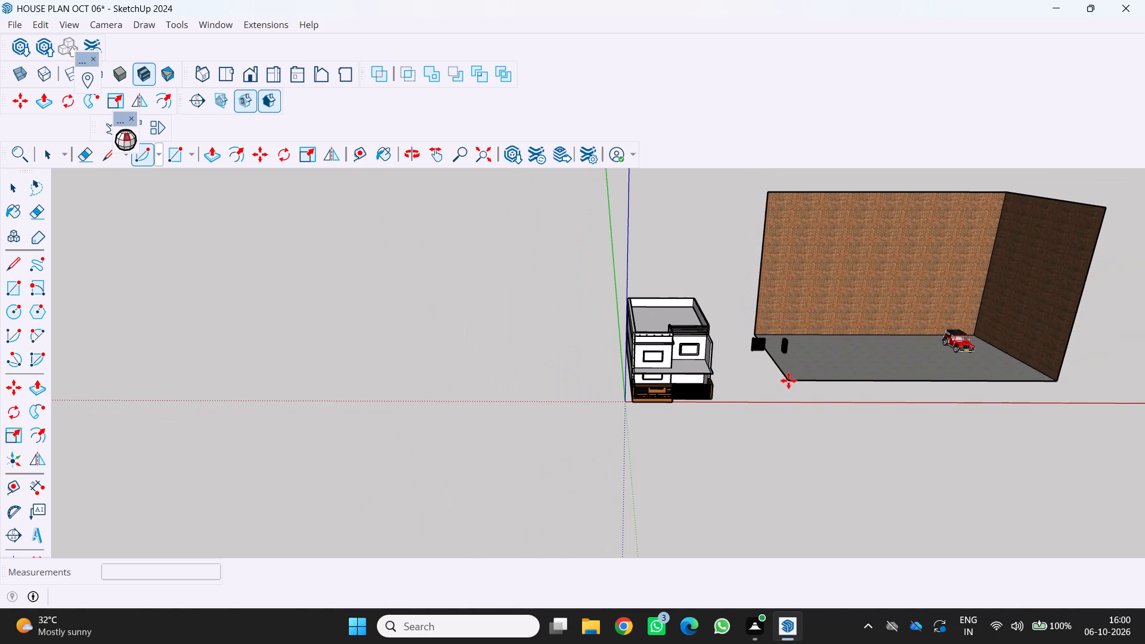
pyautogui.click(788, 380)
# Open the placed brick-walled Thar component for editing, and within it the nested red jeep.
pyautogui.press('space')
pyautogui.press('End')
pyautogui.press('End')
pyautogui.press('End')
pyautogui.press('End')
pyautogui.press('End')
pyautogui.press('End')
pyautogui.press('End')
pyautogui.press('End')
pyautogui.press('End')
pyautogui.press('End')
pyautogui.press('End')
pyautogui.press('End')
pyautogui.press('End')
pyautogui.press('End')
pyautogui.press('End')
pyautogui.press('End')
pyautogui.press('End')
pyautogui.press('End')
pyautogui.press('End')
pyautogui.press('End')
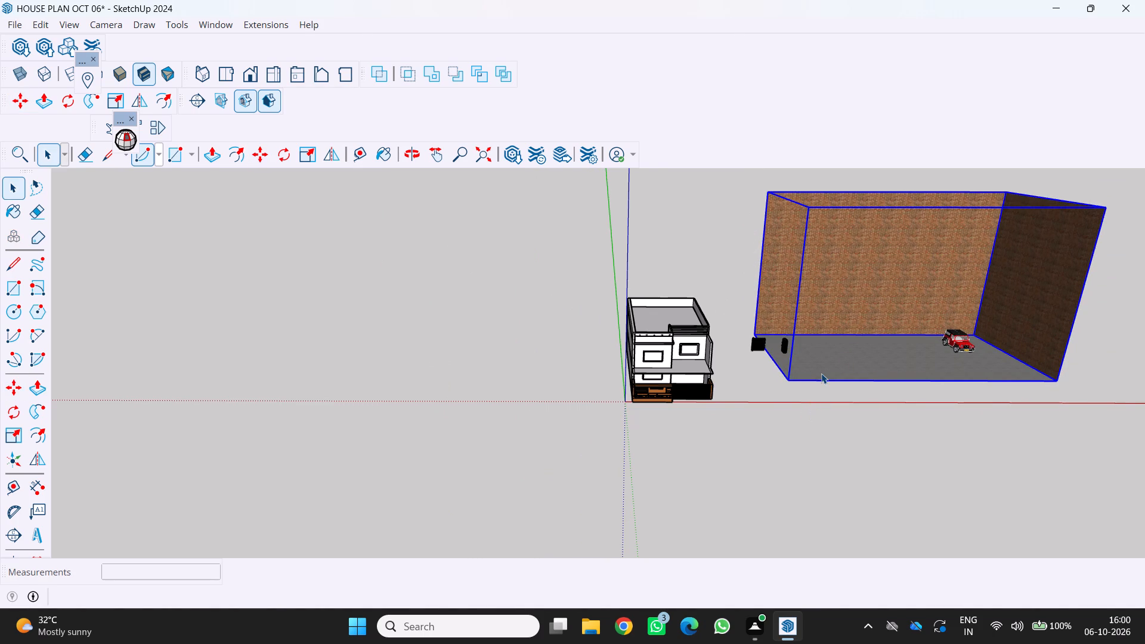
pyautogui.doubleClick(821, 373)
pyautogui.doubleClick(821, 373)
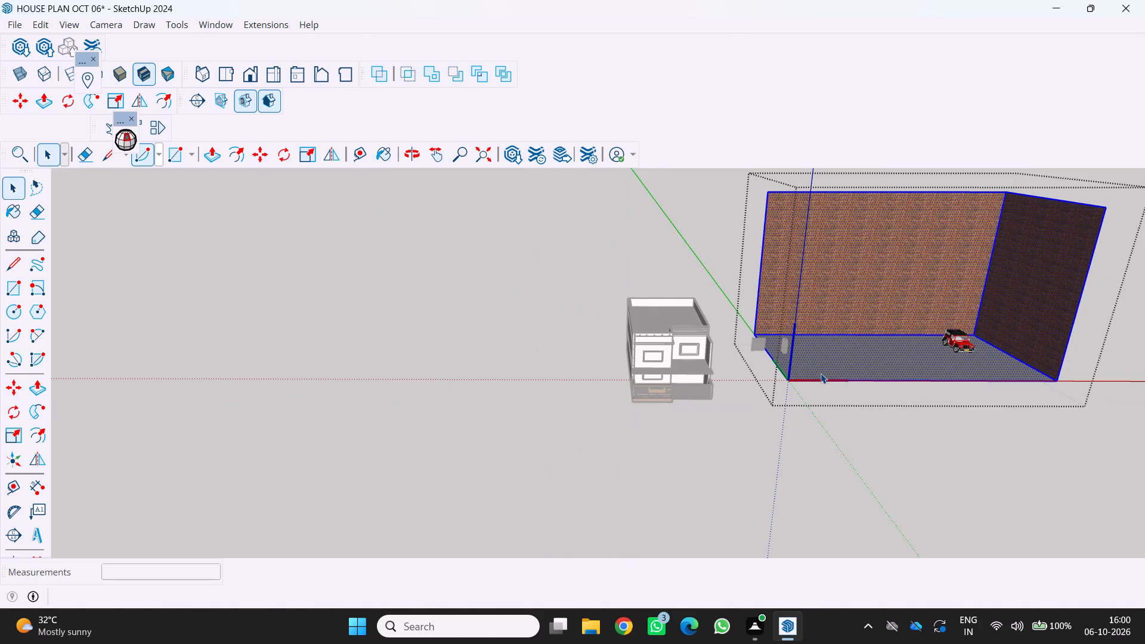
pyautogui.scroll(5, 988, 314)
pyautogui.doubleClick(955, 341)
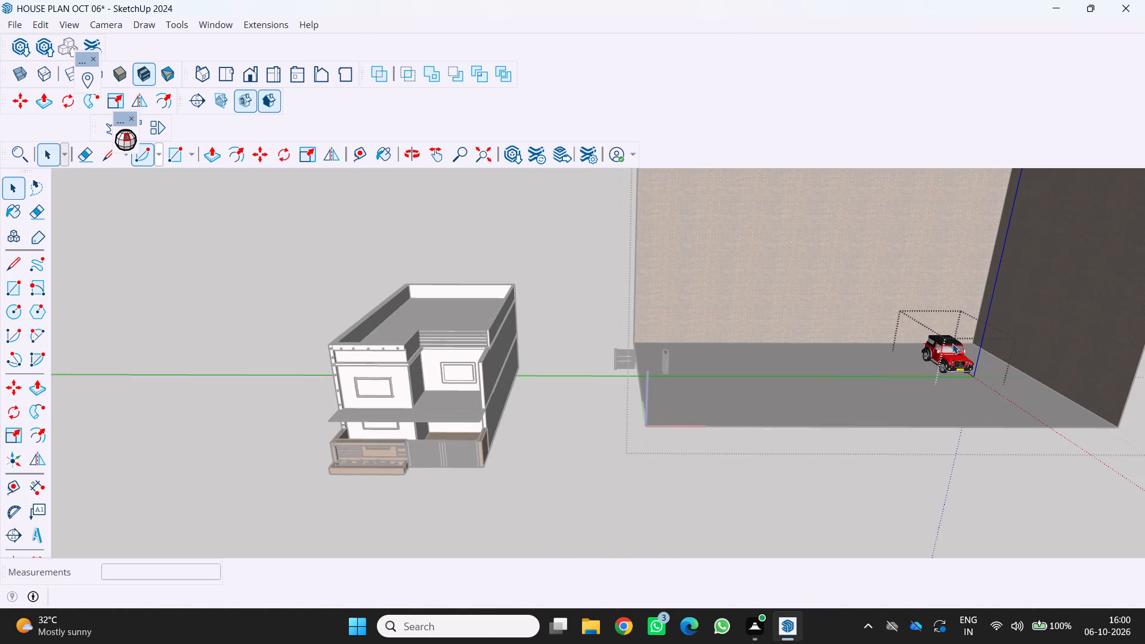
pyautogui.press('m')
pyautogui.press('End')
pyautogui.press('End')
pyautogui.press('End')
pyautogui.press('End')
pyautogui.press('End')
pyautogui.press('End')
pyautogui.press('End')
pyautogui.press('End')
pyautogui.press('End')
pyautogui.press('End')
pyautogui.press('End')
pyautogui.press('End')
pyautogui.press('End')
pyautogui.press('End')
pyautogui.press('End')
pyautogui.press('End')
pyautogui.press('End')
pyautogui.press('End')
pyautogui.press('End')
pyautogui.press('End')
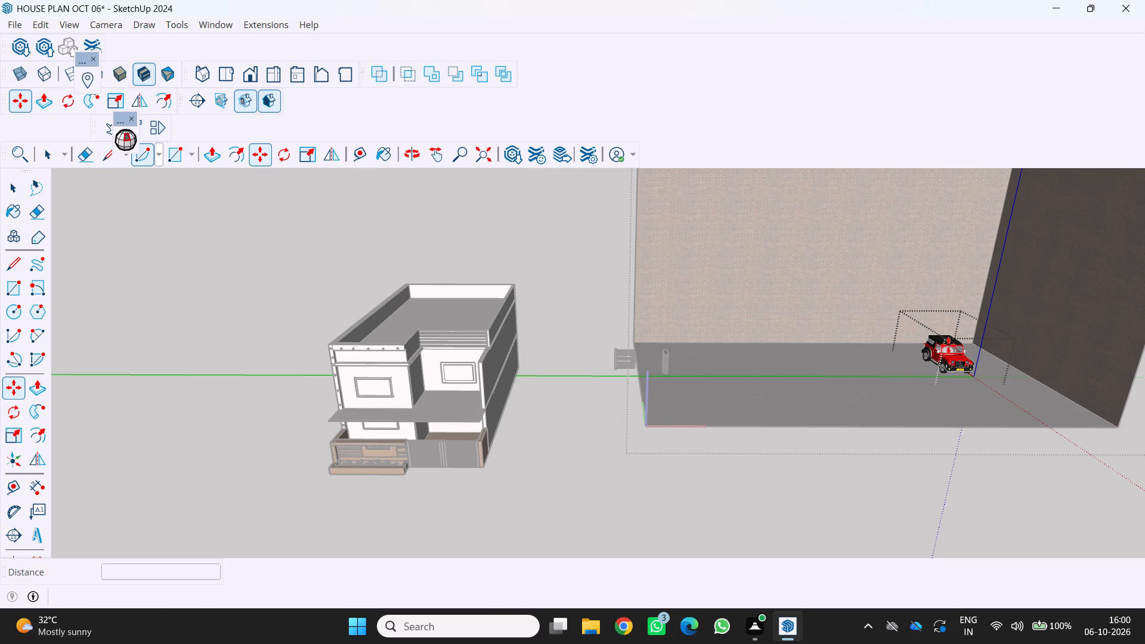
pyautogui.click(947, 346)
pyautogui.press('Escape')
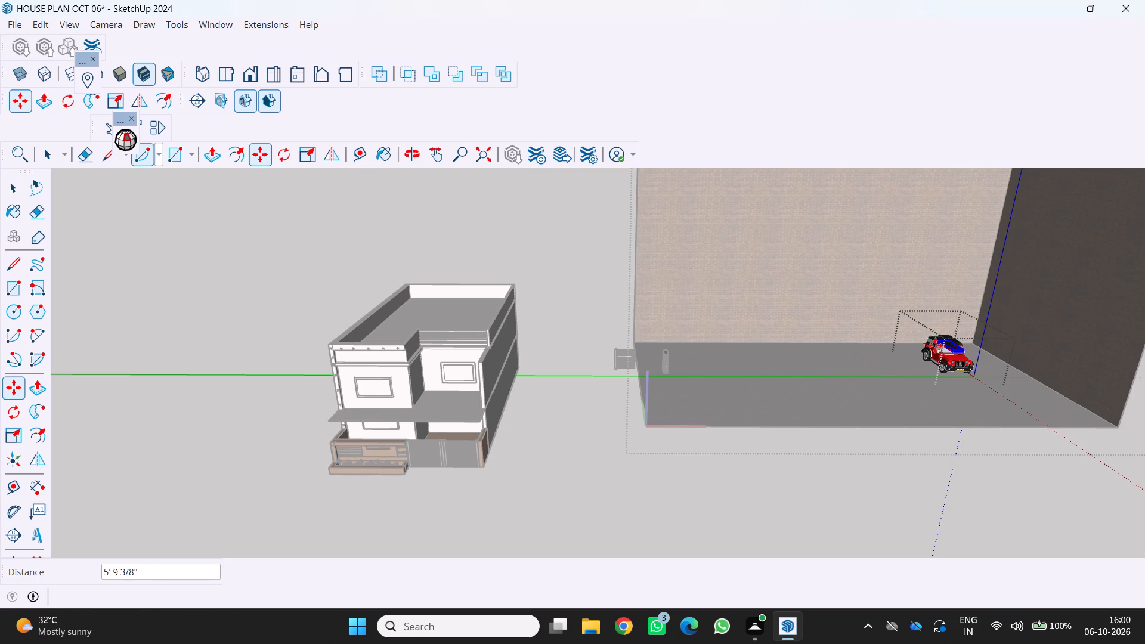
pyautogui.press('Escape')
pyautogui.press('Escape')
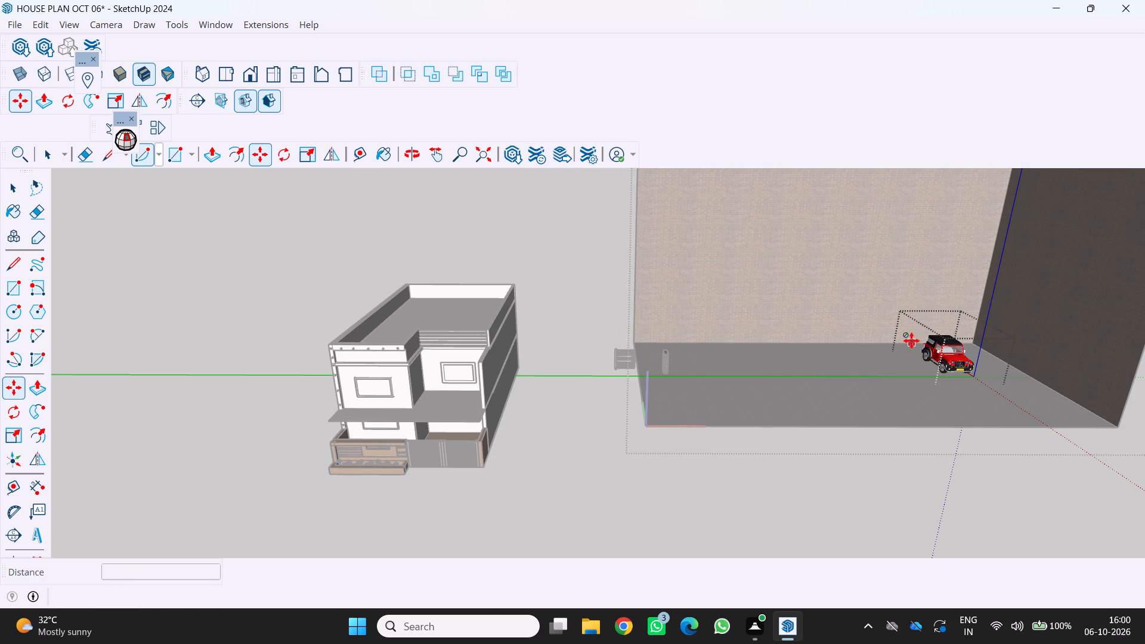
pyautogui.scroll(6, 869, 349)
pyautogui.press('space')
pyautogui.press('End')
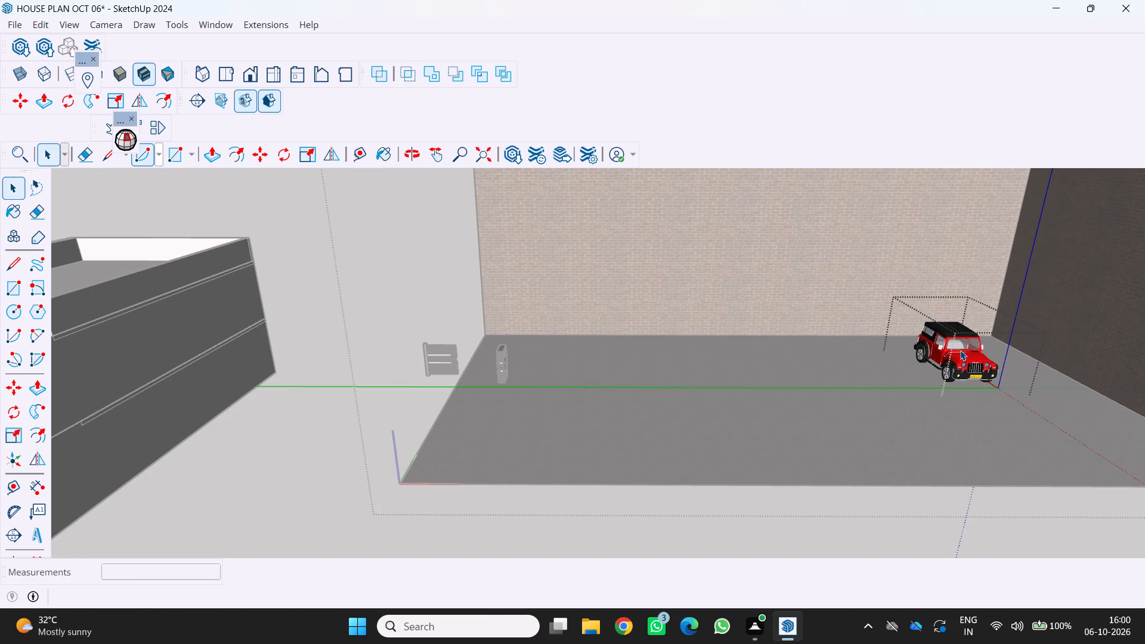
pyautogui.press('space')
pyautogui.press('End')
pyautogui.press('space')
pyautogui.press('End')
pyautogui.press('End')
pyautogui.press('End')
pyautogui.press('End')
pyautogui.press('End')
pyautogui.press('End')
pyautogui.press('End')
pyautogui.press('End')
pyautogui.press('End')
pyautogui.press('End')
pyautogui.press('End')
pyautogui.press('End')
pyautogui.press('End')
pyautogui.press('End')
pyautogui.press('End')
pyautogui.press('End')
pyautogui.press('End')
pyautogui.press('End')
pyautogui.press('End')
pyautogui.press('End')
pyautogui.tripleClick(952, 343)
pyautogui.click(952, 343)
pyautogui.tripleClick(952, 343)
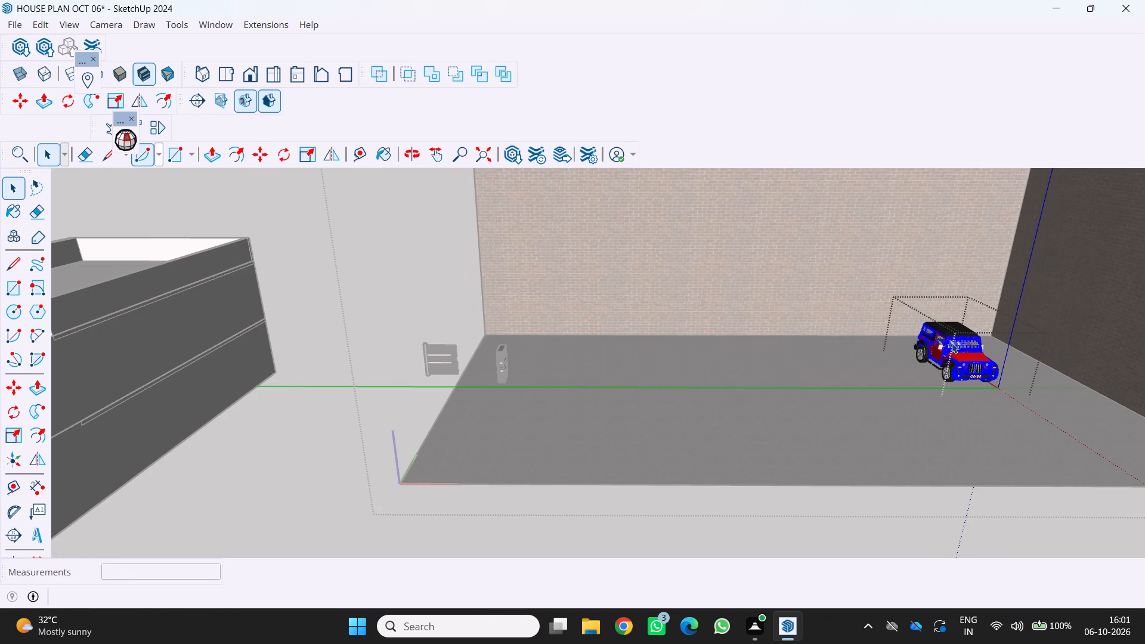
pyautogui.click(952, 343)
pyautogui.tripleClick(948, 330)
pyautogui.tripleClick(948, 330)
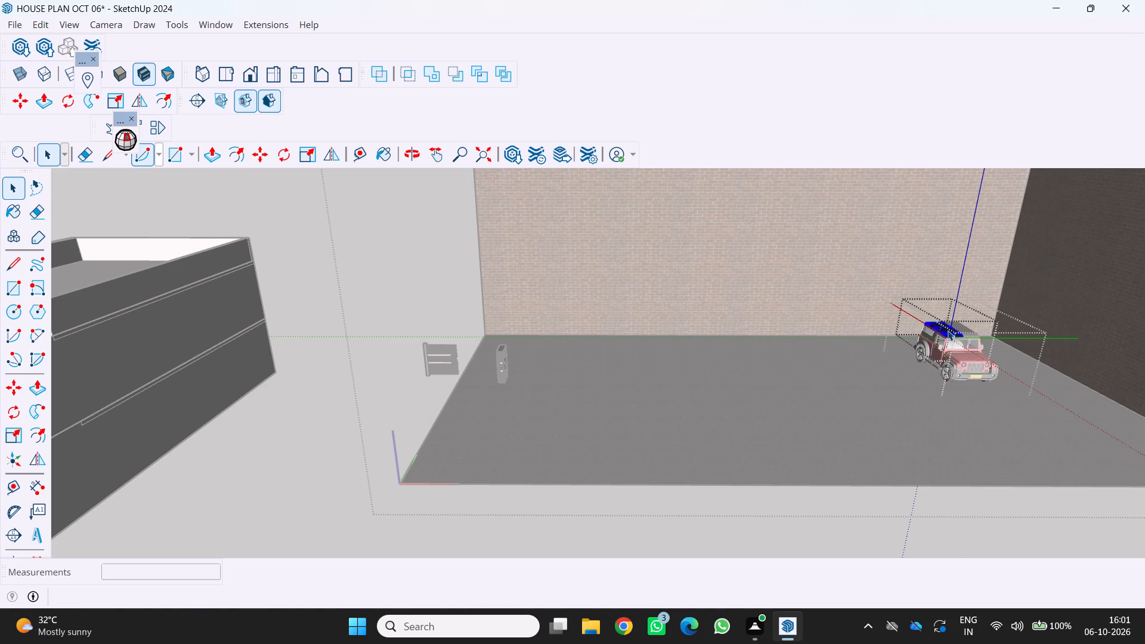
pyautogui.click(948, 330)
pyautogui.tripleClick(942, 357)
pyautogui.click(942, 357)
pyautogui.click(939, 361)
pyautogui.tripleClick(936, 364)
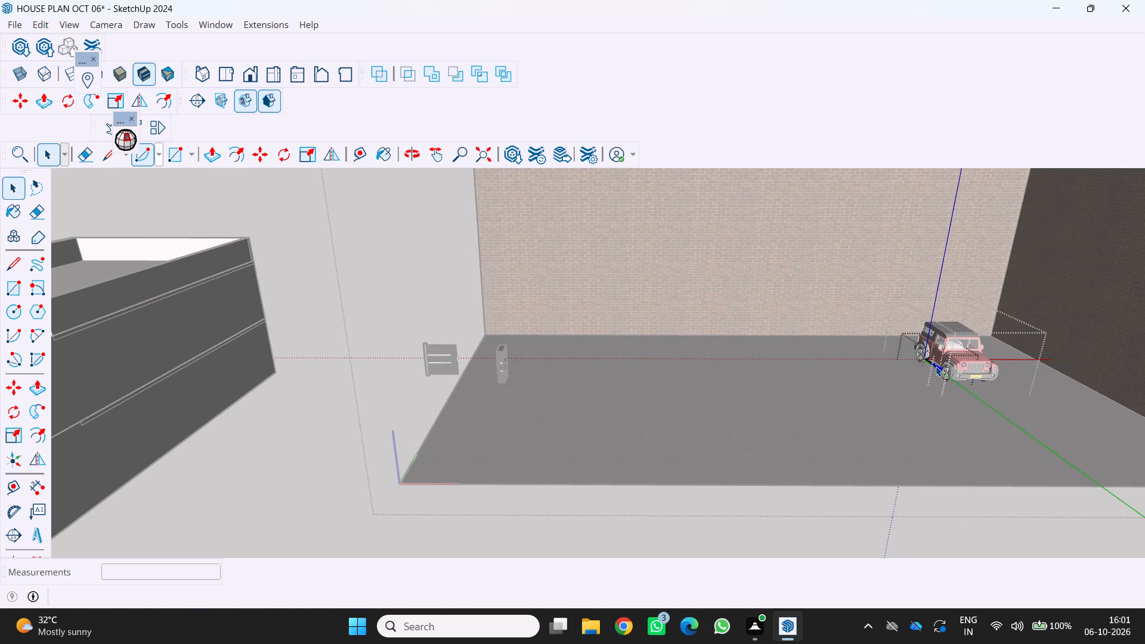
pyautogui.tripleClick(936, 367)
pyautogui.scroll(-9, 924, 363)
# Close the jeep's nested editing levels and return to the full house model.
pyautogui.press('Escape')
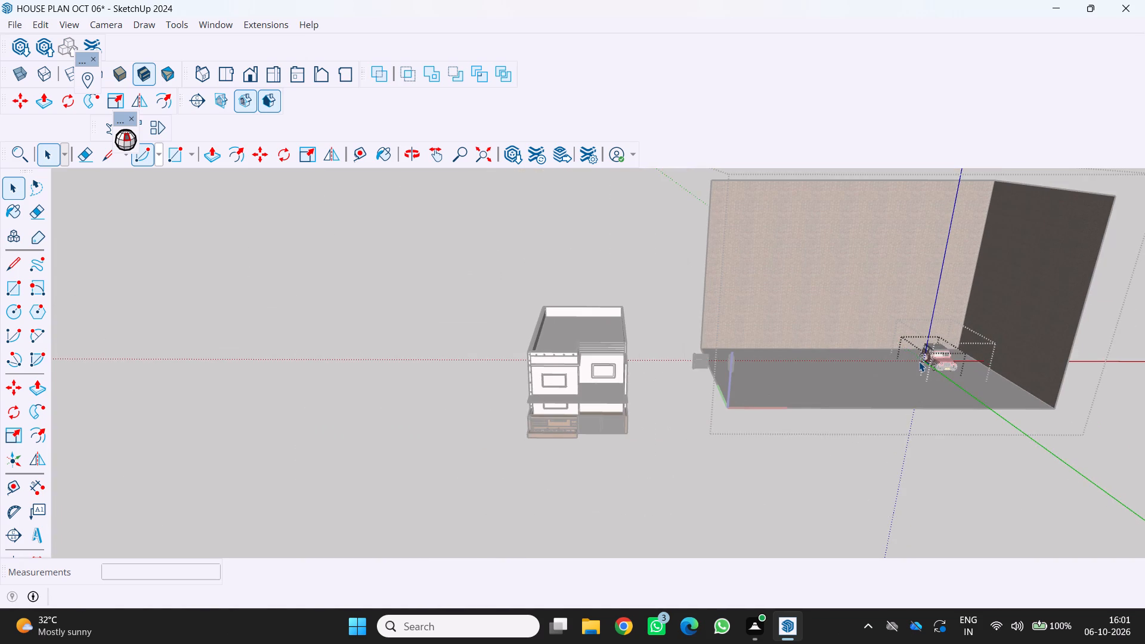
pyautogui.press('space')
pyautogui.press('End')
pyautogui.press('space')
pyautogui.press('End')
pyautogui.press('End')
pyautogui.press('End')
pyautogui.press('End')
pyautogui.press('End')
pyautogui.press('End')
pyautogui.press('End')
pyautogui.press('End')
pyautogui.press('End')
pyautogui.press('End')
pyautogui.press('End')
pyautogui.press('End')
pyautogui.press('End')
pyautogui.press('End')
pyautogui.press('End')
pyautogui.press('End')
pyautogui.press('End')
pyautogui.press('End')
pyautogui.press('End')
pyautogui.press('End')
pyautogui.click(226, 399)
pyautogui.click(302, 455)
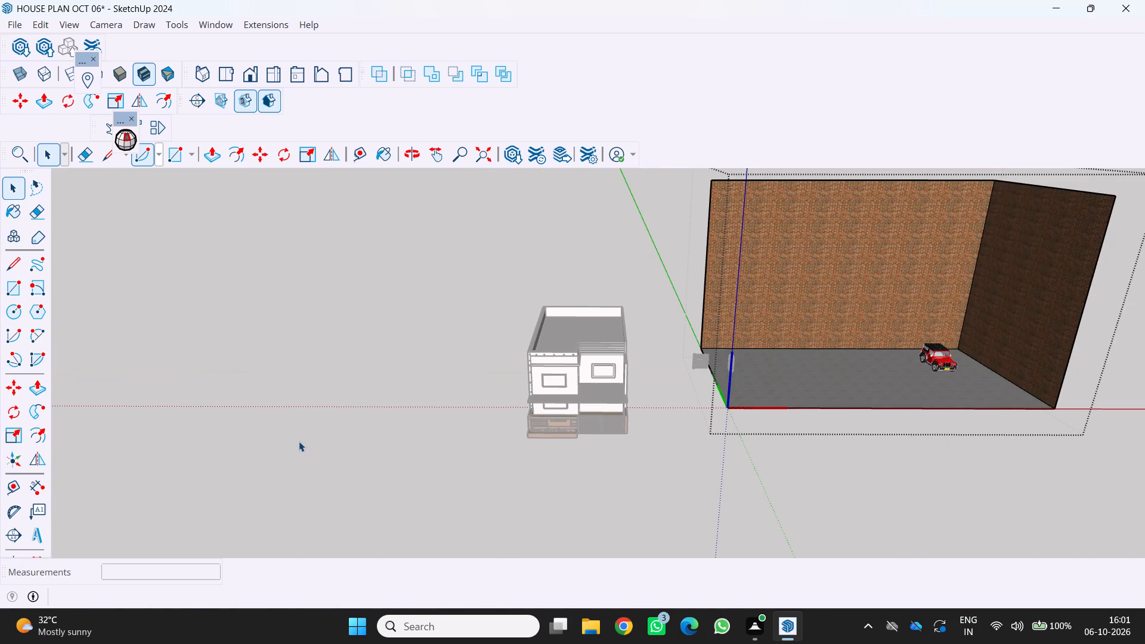
pyautogui.doubleClick(299, 441)
pyautogui.scroll(3, 492, 467)
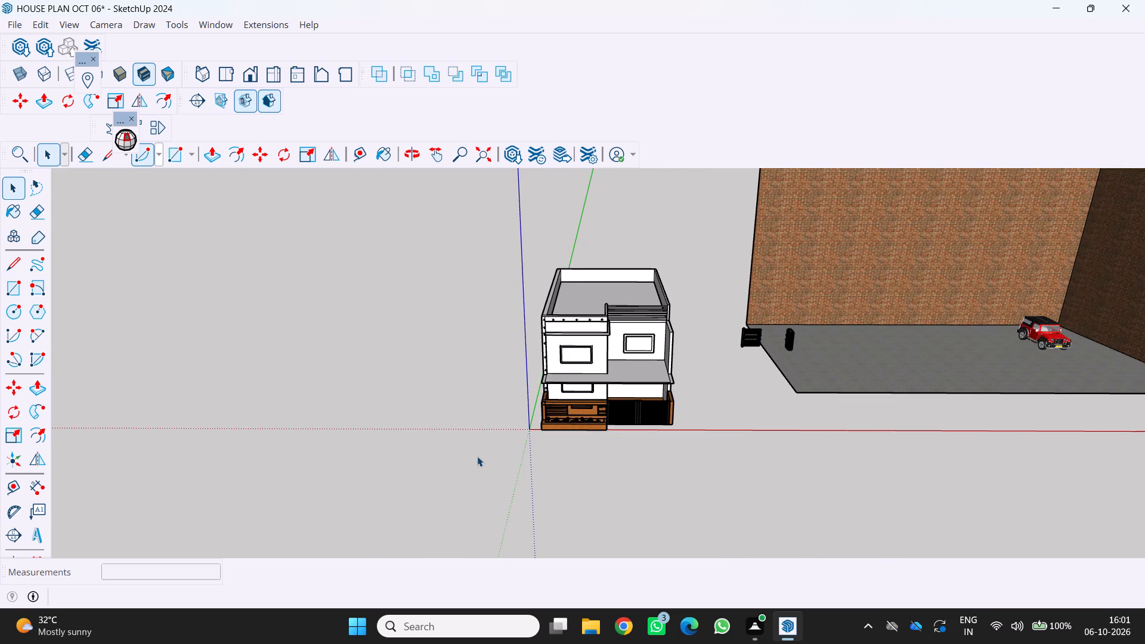
pyautogui.scroll(-4, 633, 310)
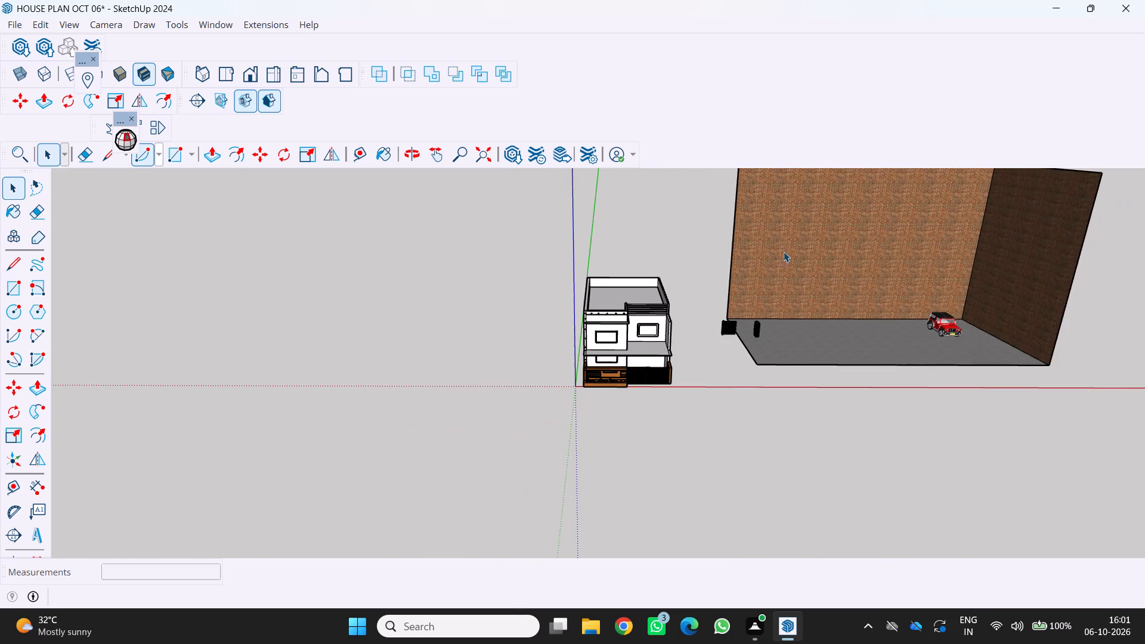
# Open the placed Thar component for editing and delete its large brick back wall together with the wall's boundary edges.
pyautogui.click(824, 208)
pyautogui.click(824, 208)
pyautogui.doubleClick(790, 223)
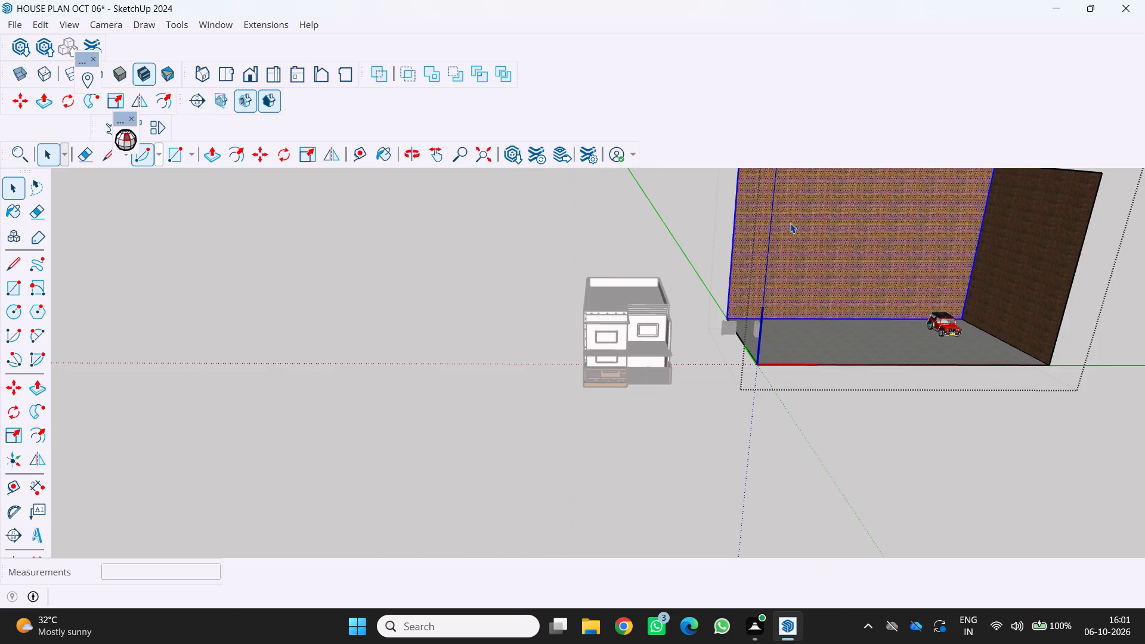
pyautogui.press('Delete')
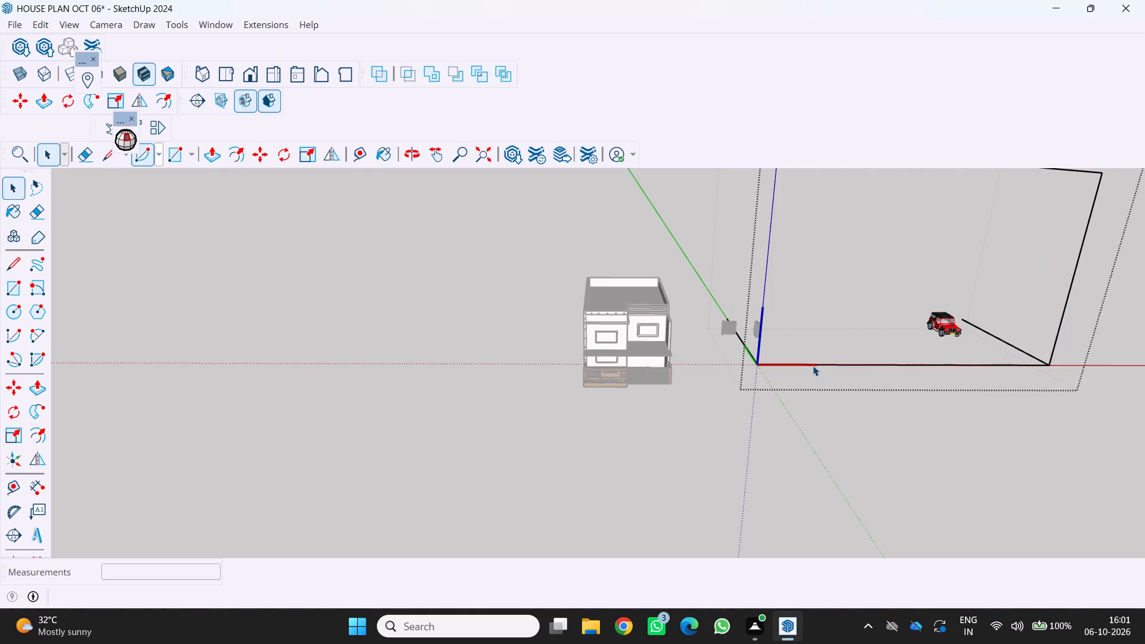
# Delete the leftover upright edge at the outer corner of the former side wall.
pyautogui.click(1082, 232)
pyautogui.click(1080, 250)
pyautogui.press('Delete')
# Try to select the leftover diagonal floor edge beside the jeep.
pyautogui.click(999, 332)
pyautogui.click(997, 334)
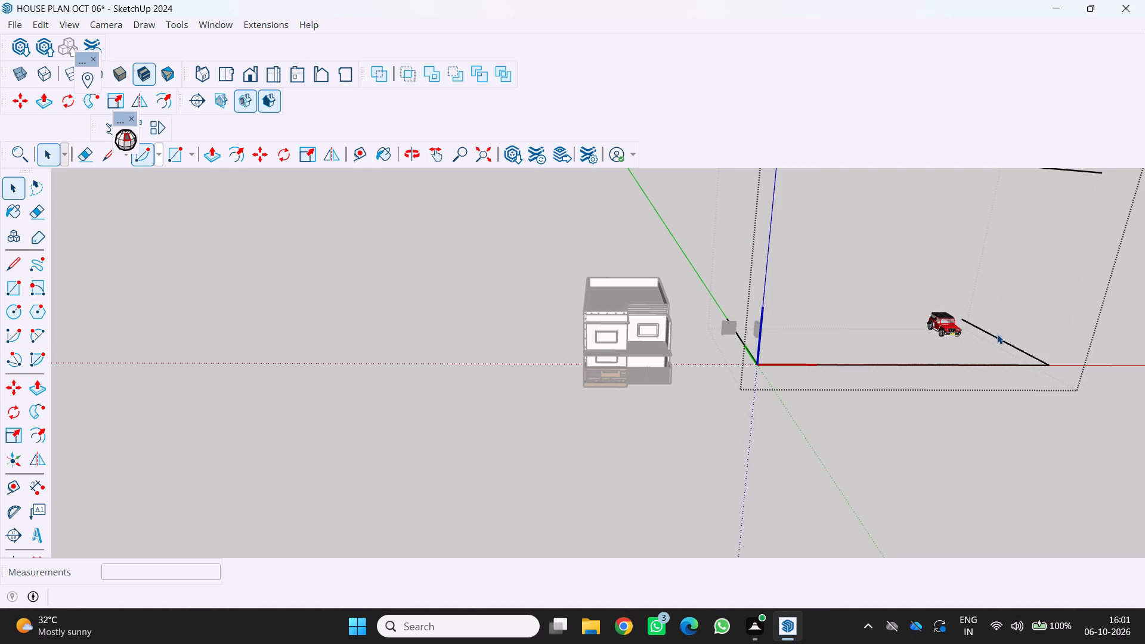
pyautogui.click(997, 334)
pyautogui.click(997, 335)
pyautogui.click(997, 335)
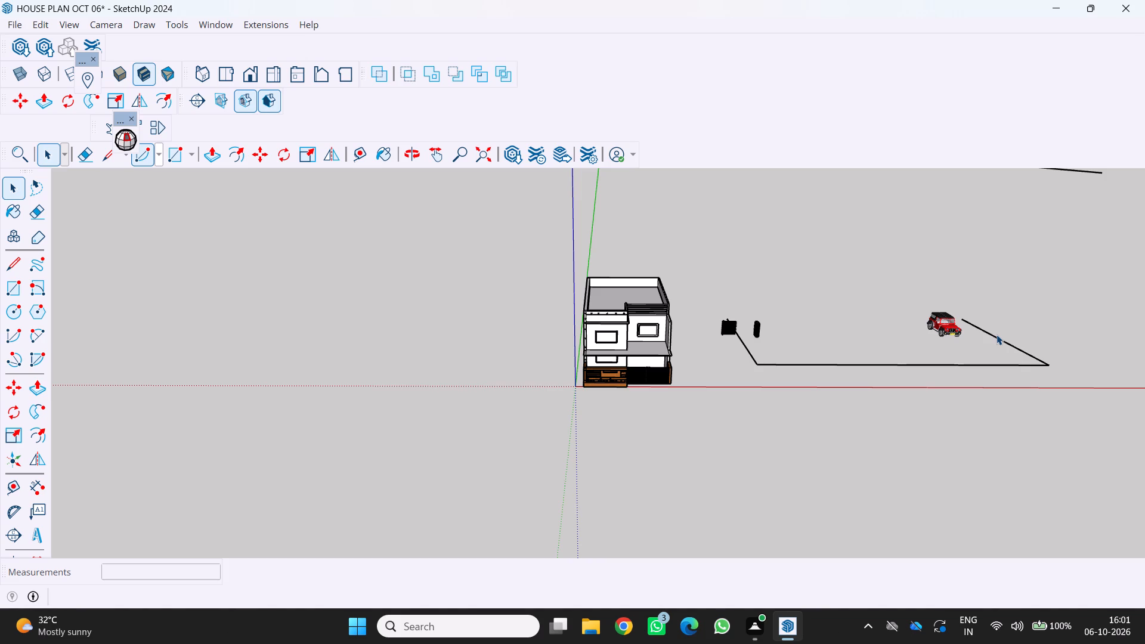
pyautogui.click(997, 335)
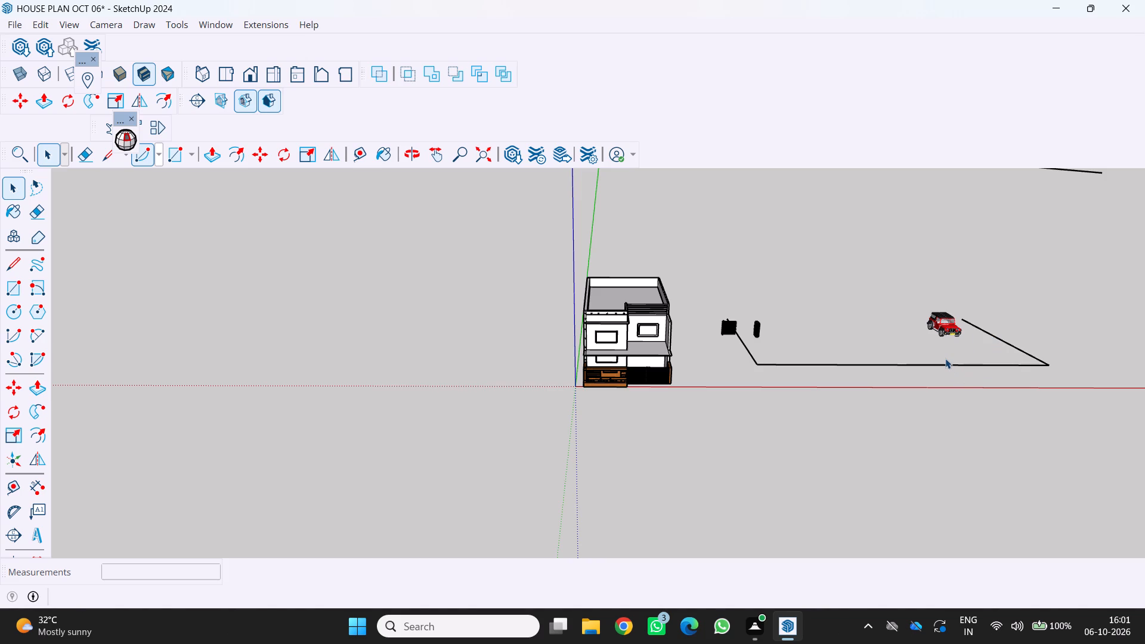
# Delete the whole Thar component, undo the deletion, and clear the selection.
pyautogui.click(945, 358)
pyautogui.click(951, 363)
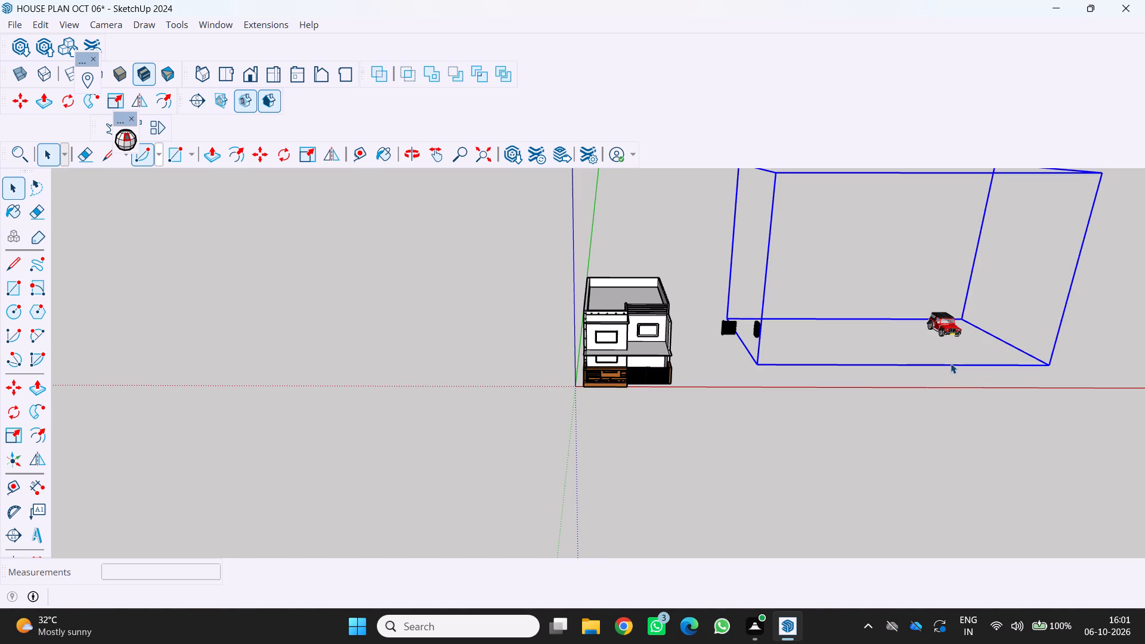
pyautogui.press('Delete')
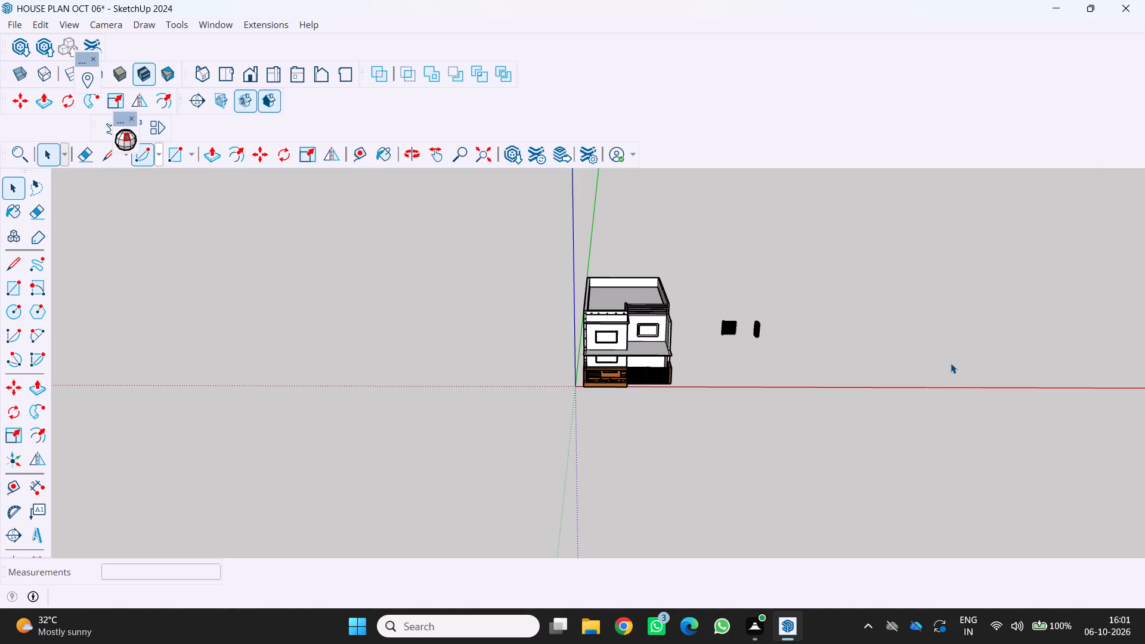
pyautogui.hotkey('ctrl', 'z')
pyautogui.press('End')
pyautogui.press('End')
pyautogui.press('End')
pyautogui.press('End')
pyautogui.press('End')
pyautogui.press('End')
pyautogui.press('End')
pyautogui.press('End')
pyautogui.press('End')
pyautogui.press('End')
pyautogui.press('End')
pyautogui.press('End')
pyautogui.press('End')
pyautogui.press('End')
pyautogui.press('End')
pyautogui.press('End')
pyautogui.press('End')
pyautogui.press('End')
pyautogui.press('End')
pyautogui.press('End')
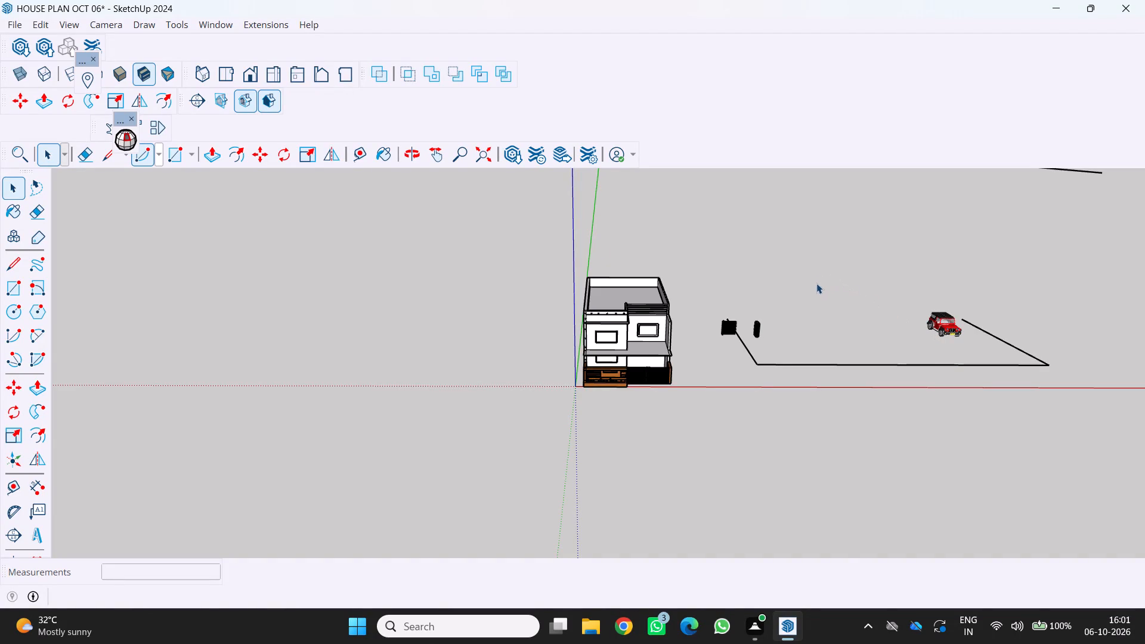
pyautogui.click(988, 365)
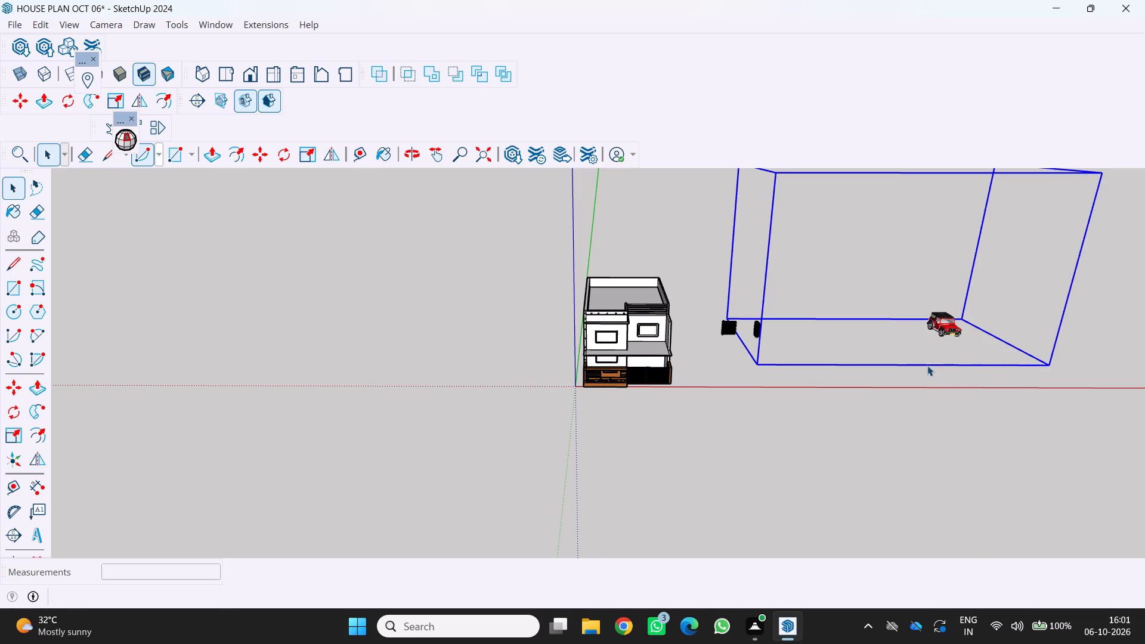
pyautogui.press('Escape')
# Inside the Thar component, move the red jeep about 178' to the open ground in front of the house, beside the planter wall.
pyautogui.click(883, 410)
pyautogui.moveTo(945, 306); pyautogui.dragTo(939, 324)
pyautogui.click(937, 320)
pyautogui.click(918, 320)
pyautogui.doubleClick(925, 316)
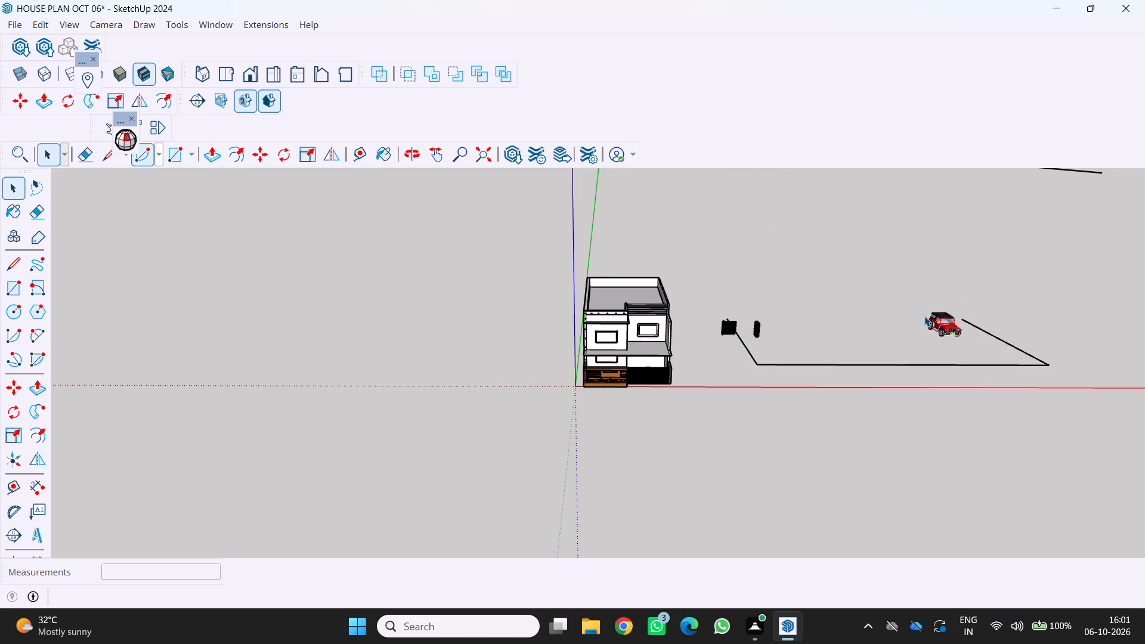
pyautogui.click(924, 316)
pyautogui.tripleClick(923, 323)
pyautogui.click(924, 323)
pyautogui.moveTo(968, 311); pyautogui.dragTo(956, 316)
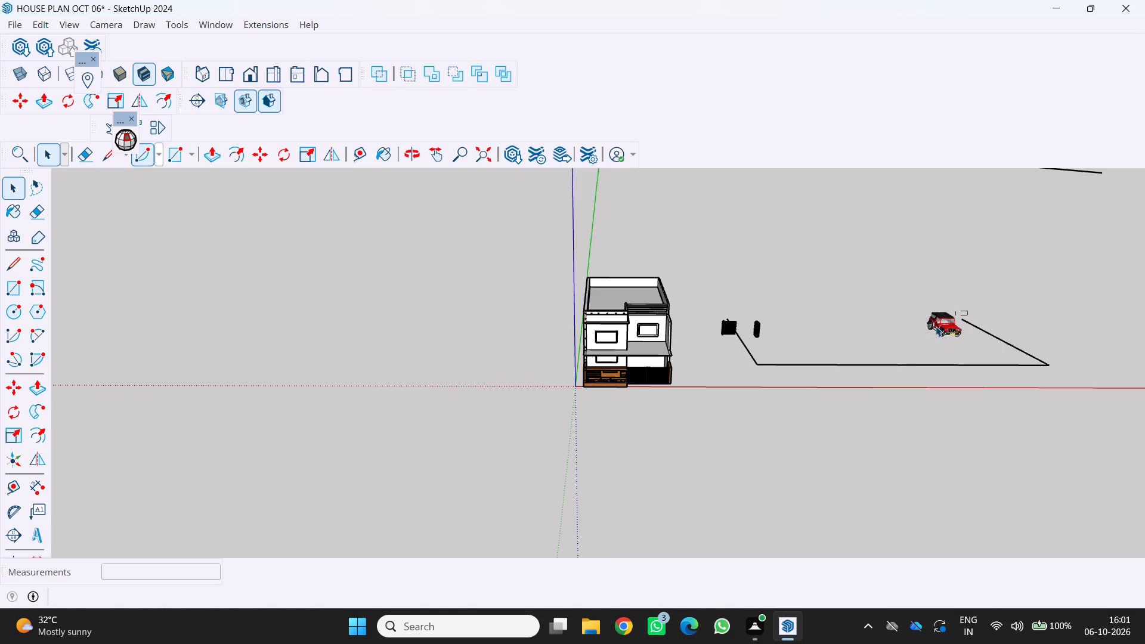
pyautogui.doubleClick(936, 326)
pyautogui.doubleClick(935, 329)
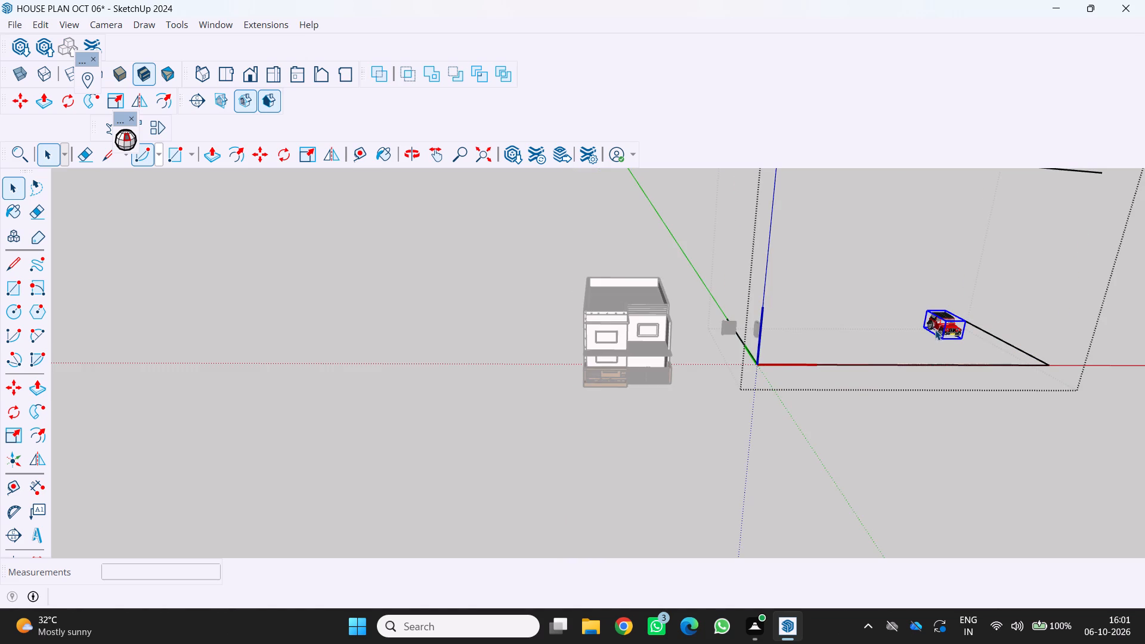
pyautogui.press('m')
pyautogui.press('End')
pyautogui.press('End')
pyautogui.press('End')
pyautogui.press('End')
pyautogui.press('End')
pyautogui.press('End')
pyautogui.press('End')
pyautogui.press('End')
pyautogui.press('End')
pyautogui.press('End')
pyautogui.press('End')
pyautogui.press('End')
pyautogui.press('End')
pyautogui.press('End')
pyautogui.press('End')
pyautogui.press('End')
pyautogui.press('End')
pyautogui.press('End')
pyautogui.press('End')
pyautogui.press('End')
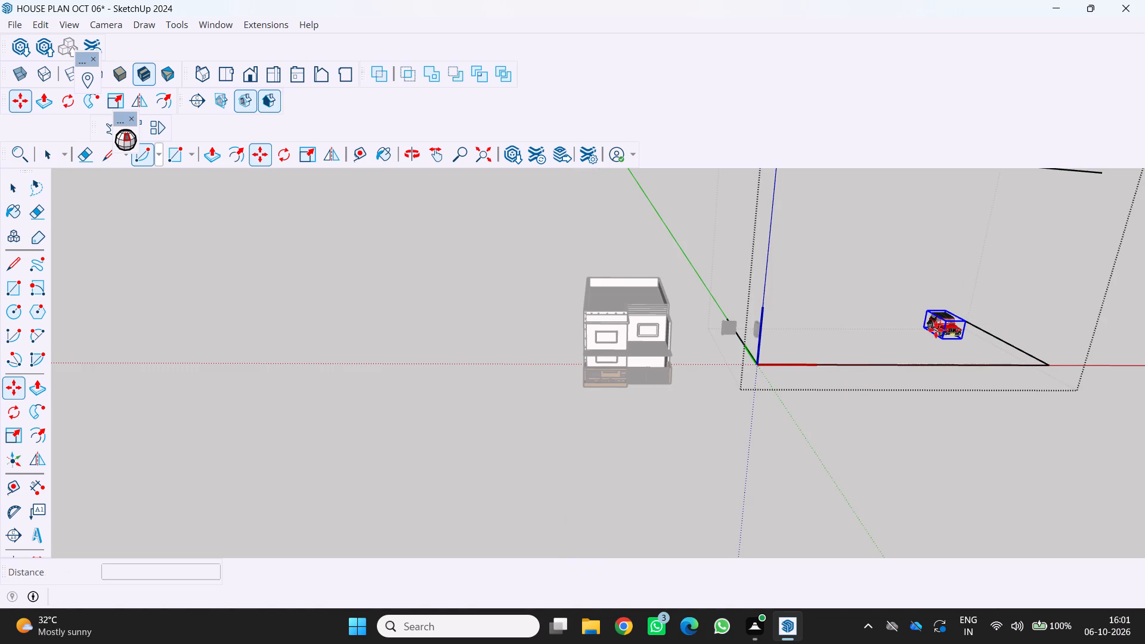
pyautogui.click(936, 330)
pyautogui.scroll(9, 620, 386)
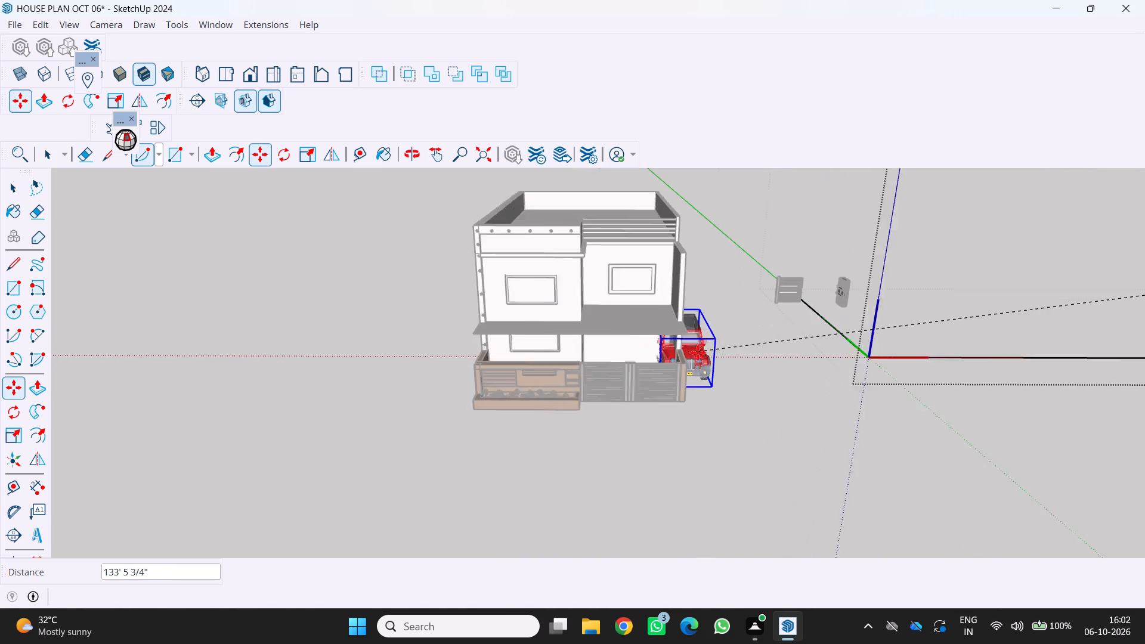
pyautogui.scroll(17, 698, 352)
pyautogui.scroll(-7, 663, 378)
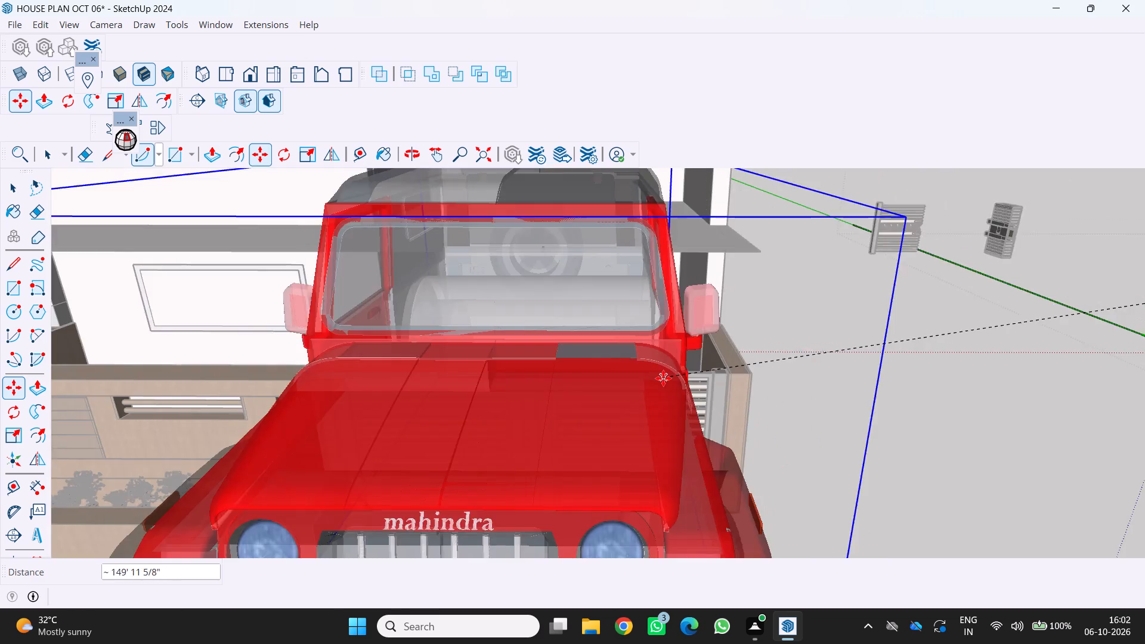
pyautogui.scroll(-7, 663, 378)
pyautogui.scroll(16, 642, 405)
pyautogui.scroll(-3, 648, 382)
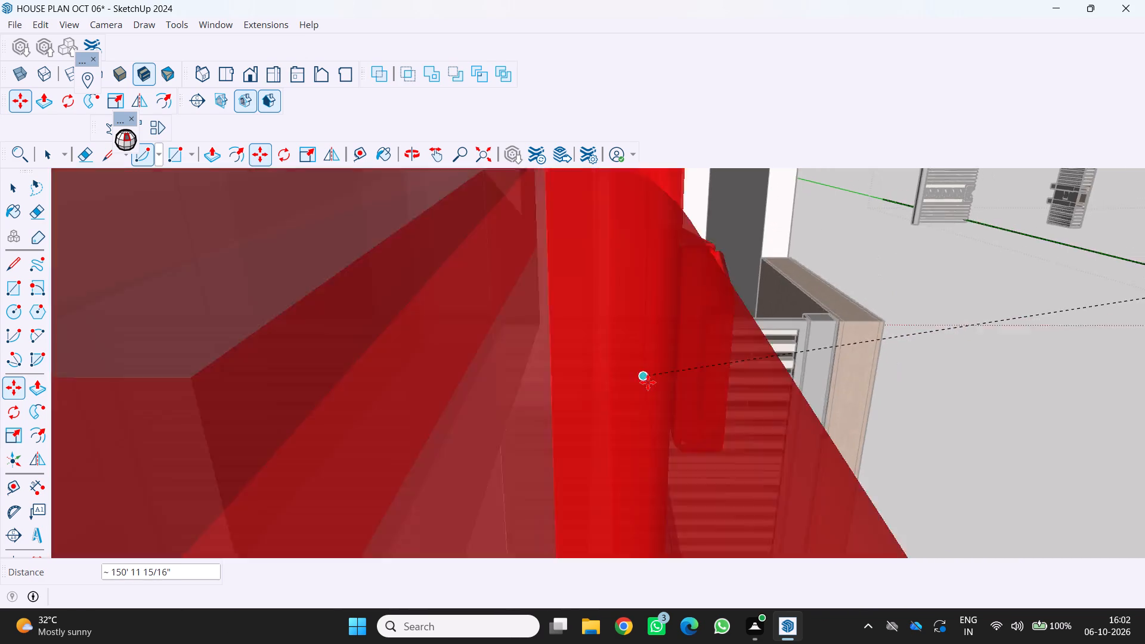
pyautogui.scroll(-20, 648, 382)
pyautogui.scroll(-2, 648, 382)
pyautogui.scroll(6, 654, 357)
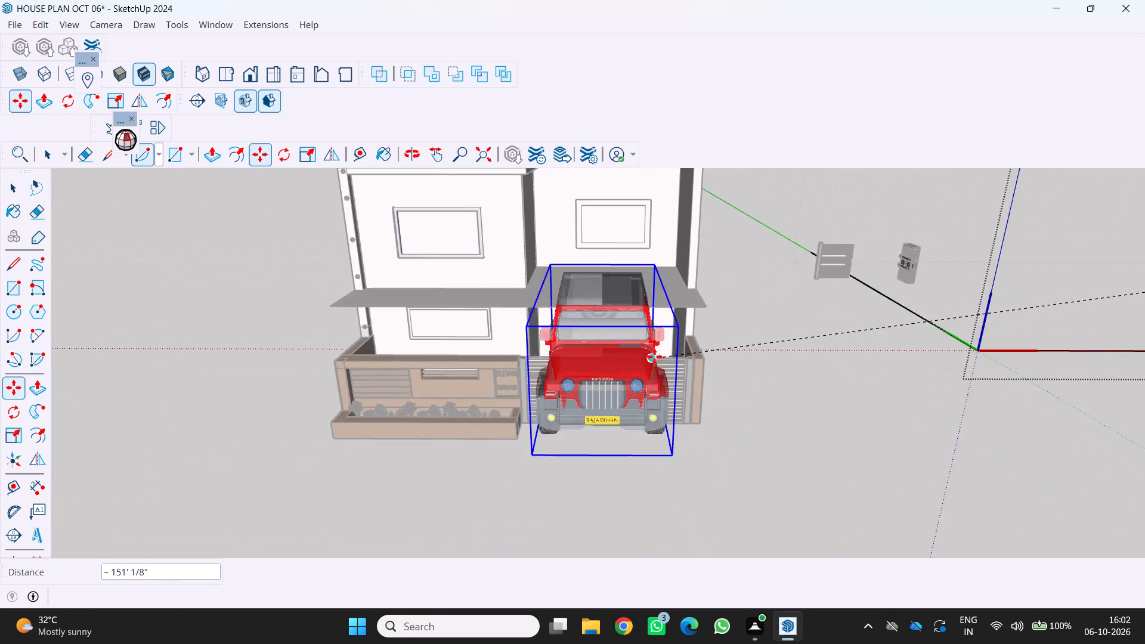
pyautogui.scroll(12, 654, 357)
pyautogui.scroll(-12, 642, 374)
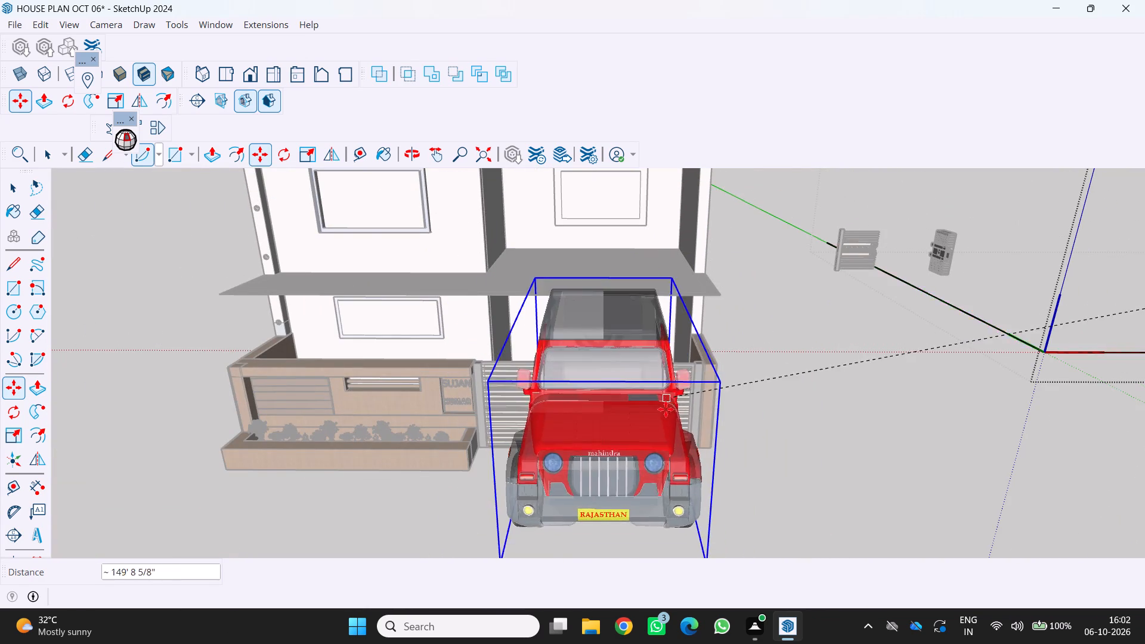
pyautogui.scroll(6, 652, 409)
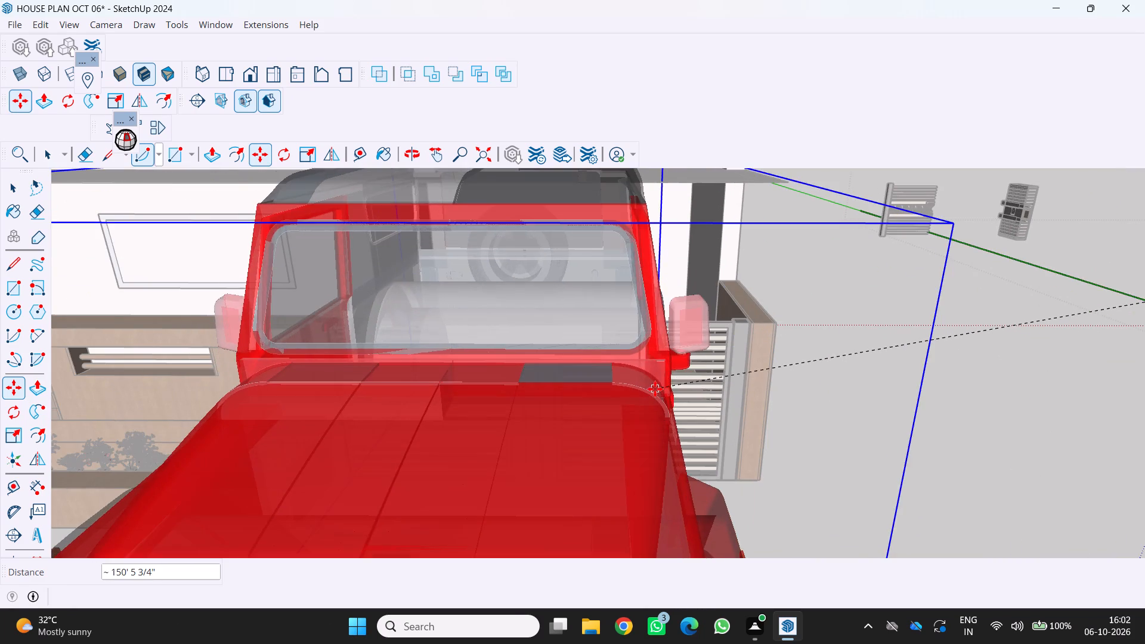
pyautogui.scroll(1, 655, 389)
pyautogui.scroll(-13, 655, 389)
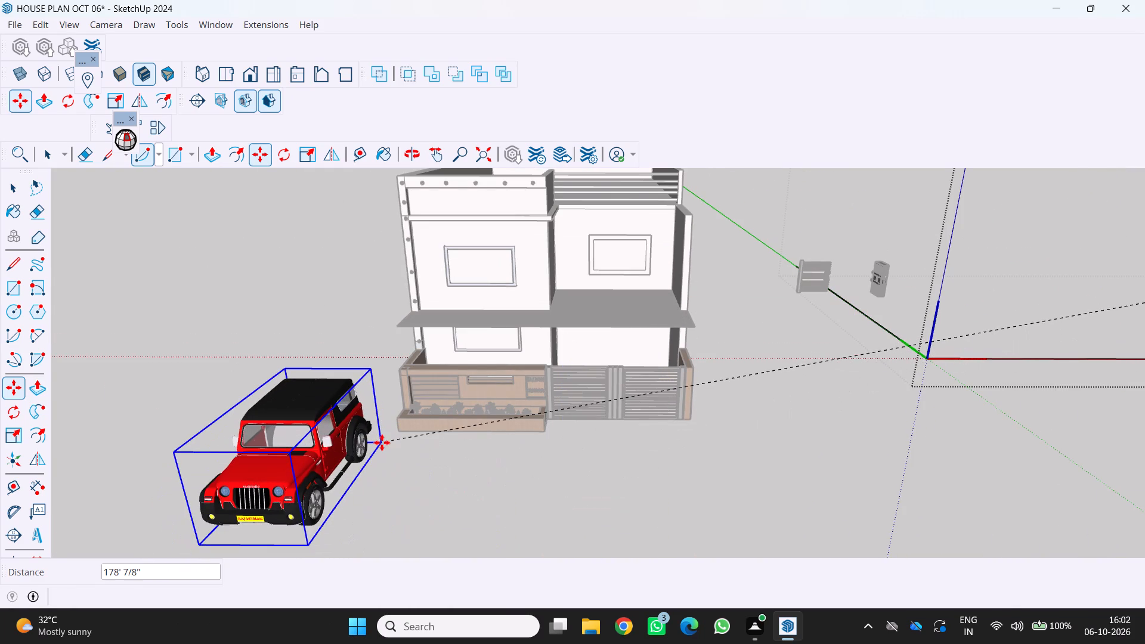
pyautogui.click(382, 442)
pyautogui.scroll(-4, 500, 490)
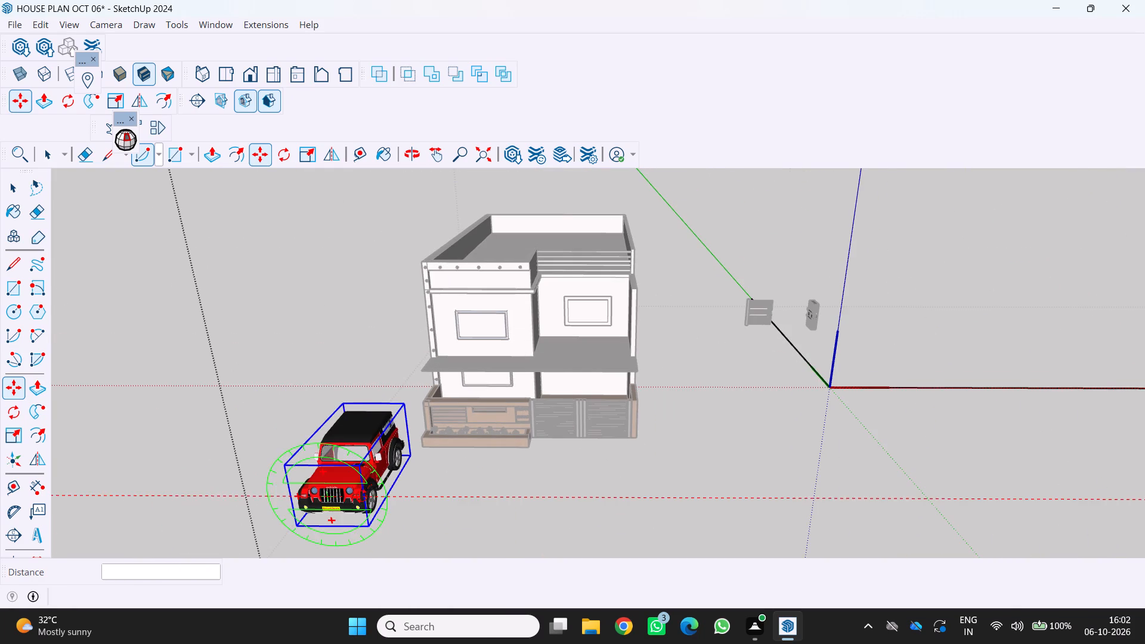
# Scale the red jeep along the blue axis to make it slightly shorter in height.
pyautogui.press('s')
pyautogui.click(373, 488)
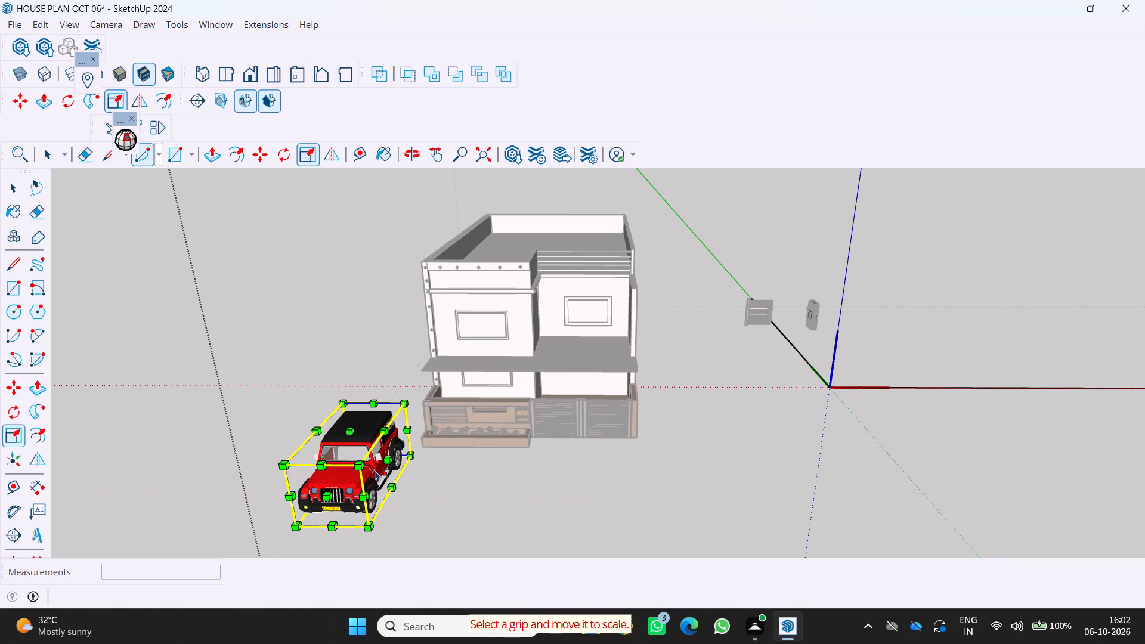
pyautogui.click(358, 490)
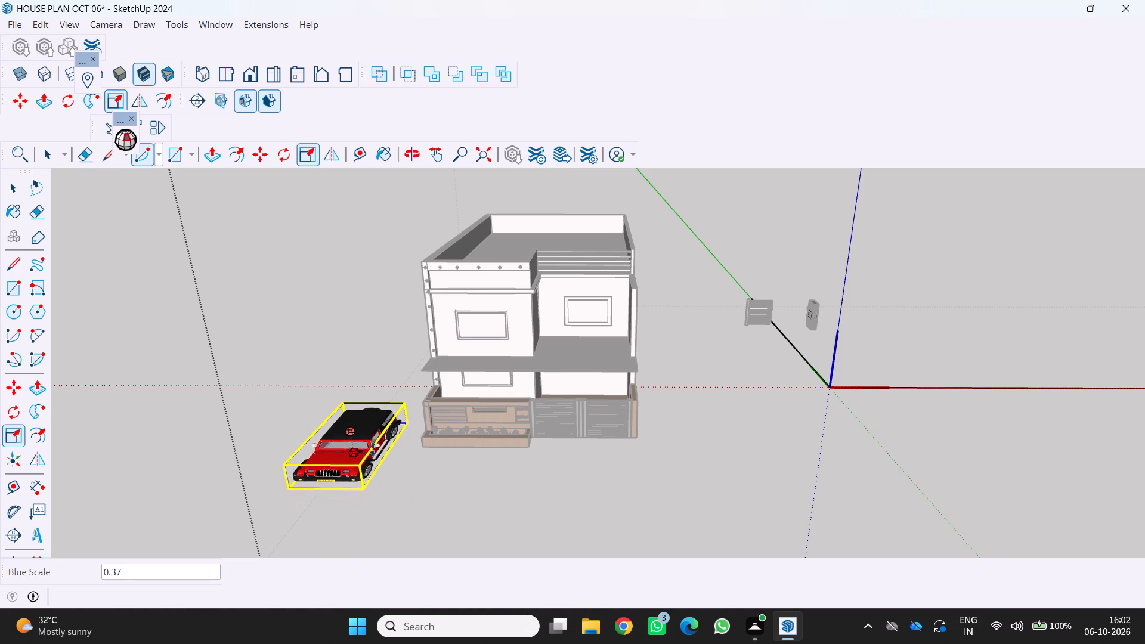
pyautogui.click(376, 463)
pyautogui.click(362, 475)
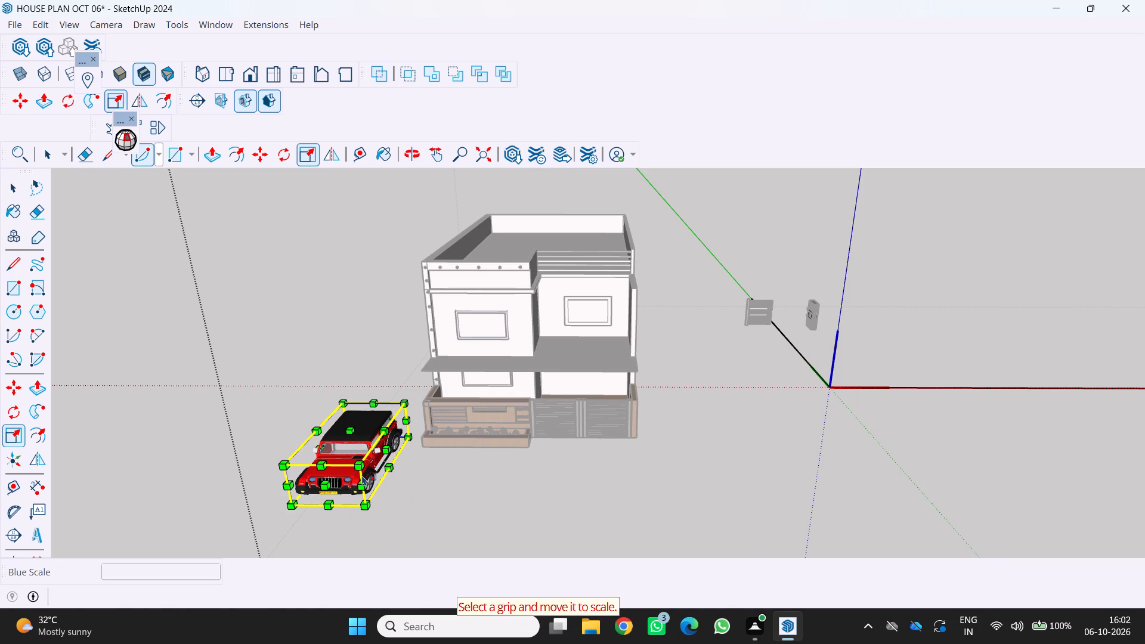
# Scale the jeep's length and width down together to under two-thirds size so it suits the house.
pyautogui.scroll(-5, 401, 419)
pyautogui.scroll(9, 401, 419)
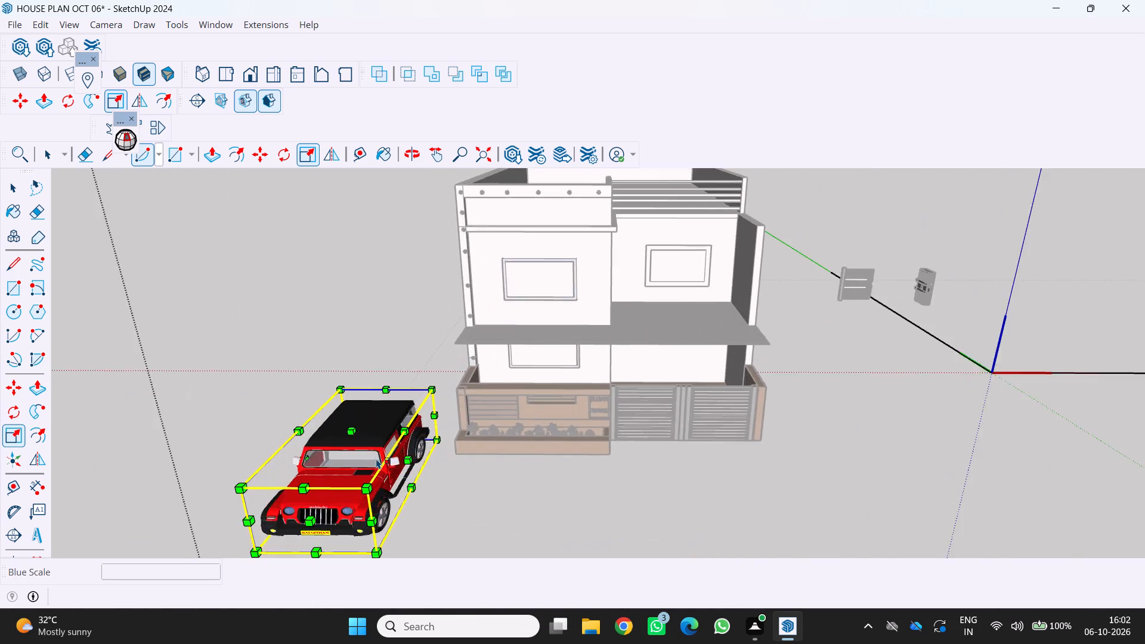
pyautogui.scroll(4, 376, 459)
pyautogui.click(403, 415)
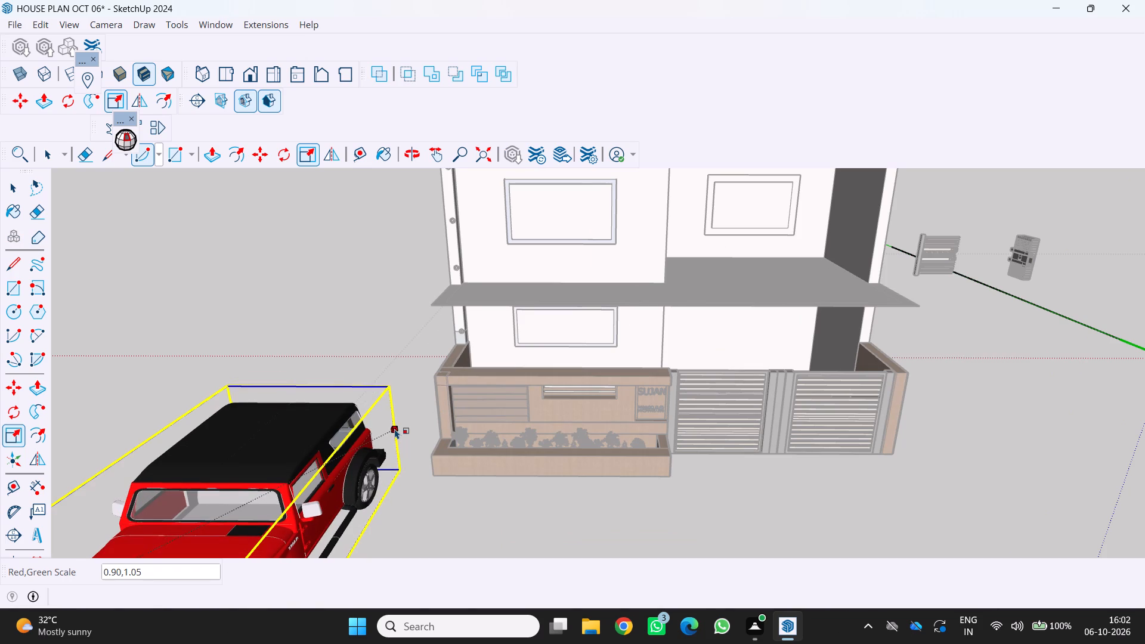
pyautogui.scroll(-3, 401, 417)
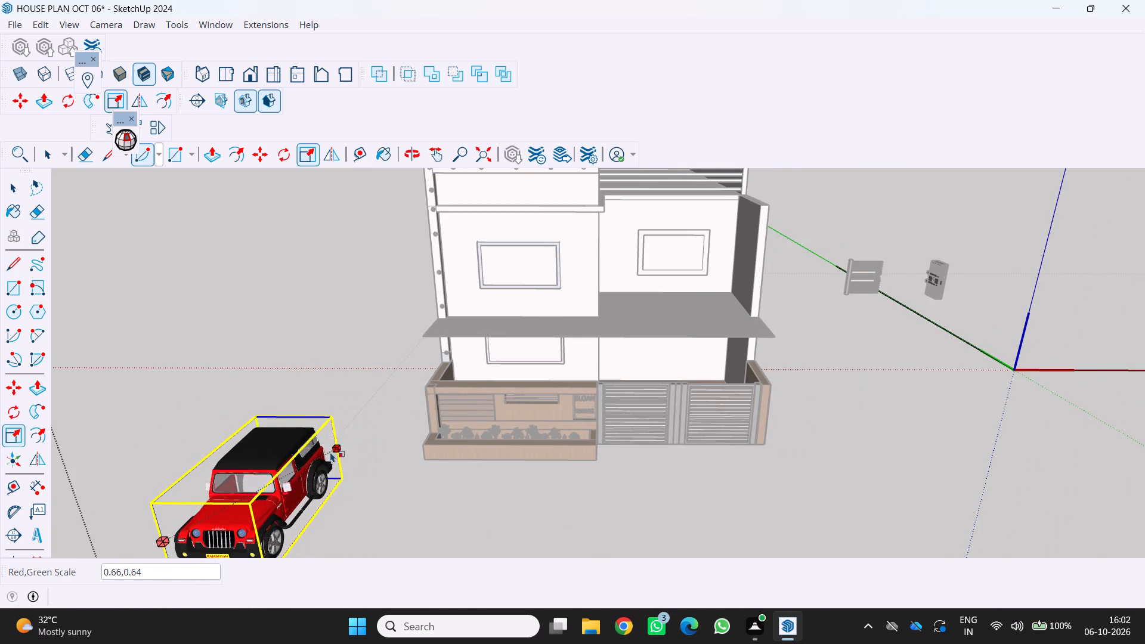
pyautogui.click(280, 488)
pyautogui.scroll(-1, 370, 457)
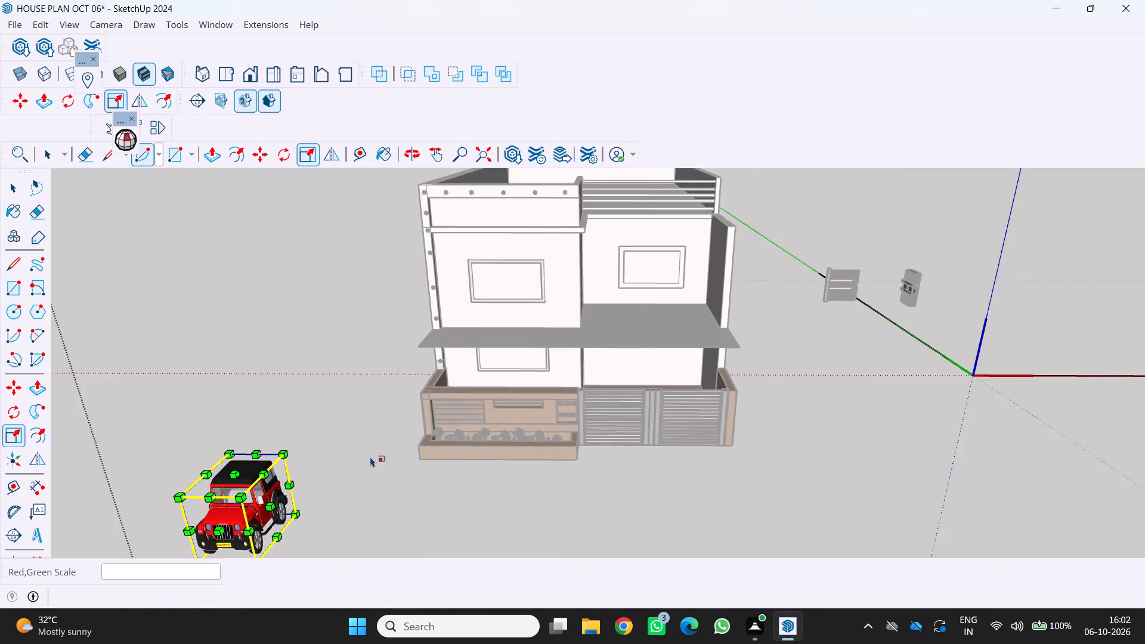
# Move the jeep by its bottom front corner from the open ground into the parking area behind the double gate.
pyautogui.scroll(-1, 370, 457)
pyautogui.moveTo(370, 457); pyautogui.dragTo(398, 411, button='middle')
pyautogui.press('m')
pyautogui.press('End')
pyautogui.press('End')
pyautogui.press('End')
pyautogui.press('End')
pyautogui.press('End')
pyautogui.press('End')
pyautogui.press('End')
pyautogui.press('End')
pyautogui.press('End')
pyautogui.press('End')
pyautogui.press('End')
pyautogui.press('End')
pyautogui.press('End')
pyautogui.press('End')
pyautogui.press('End')
pyautogui.press('End')
pyautogui.press('End')
pyautogui.press('End')
pyautogui.press('End')
pyautogui.press('End')
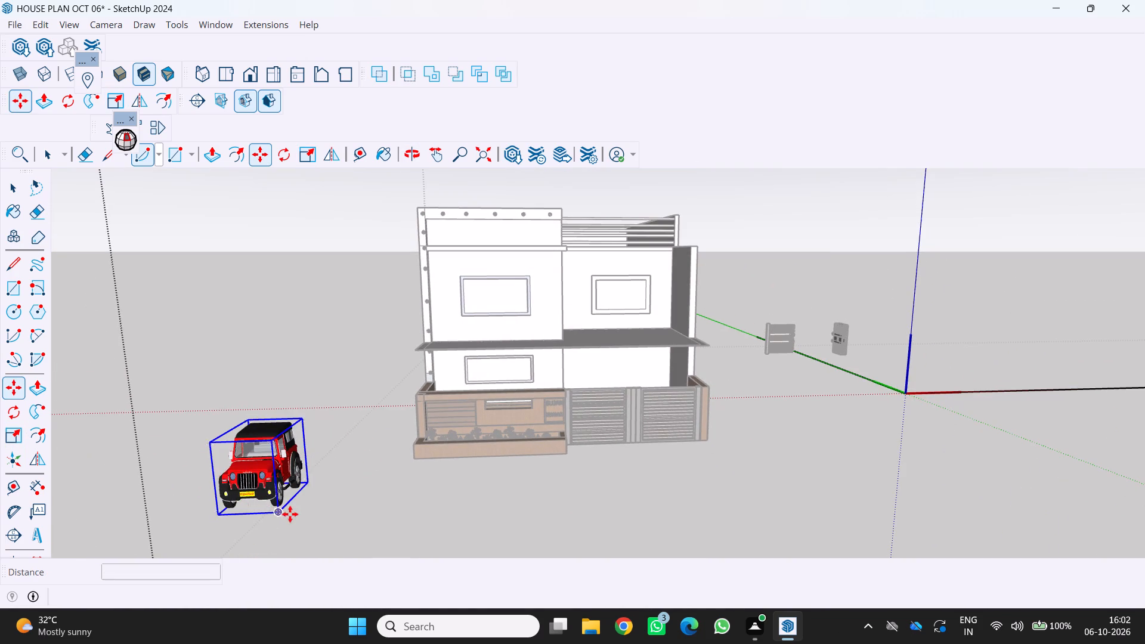
pyautogui.click(276, 508)
pyautogui.scroll(5, 596, 411)
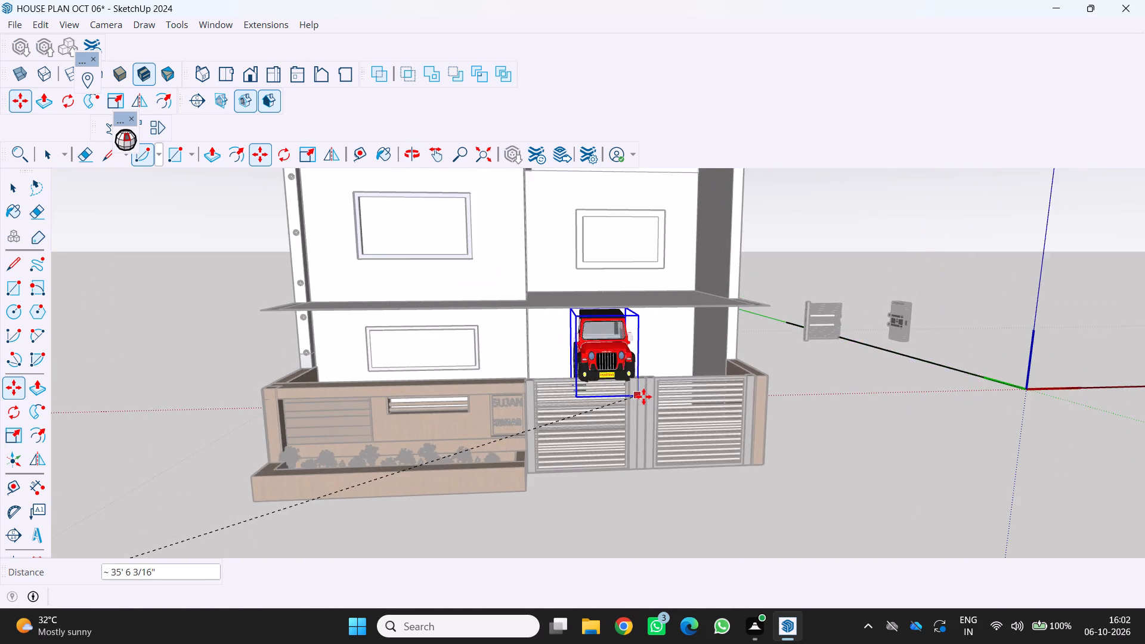
pyautogui.scroll(2, 643, 397)
pyautogui.moveTo(643, 397); pyautogui.dragTo(616, 475, button='middle')
pyautogui.scroll(9, 623, 436)
pyautogui.scroll(-5, 650, 408)
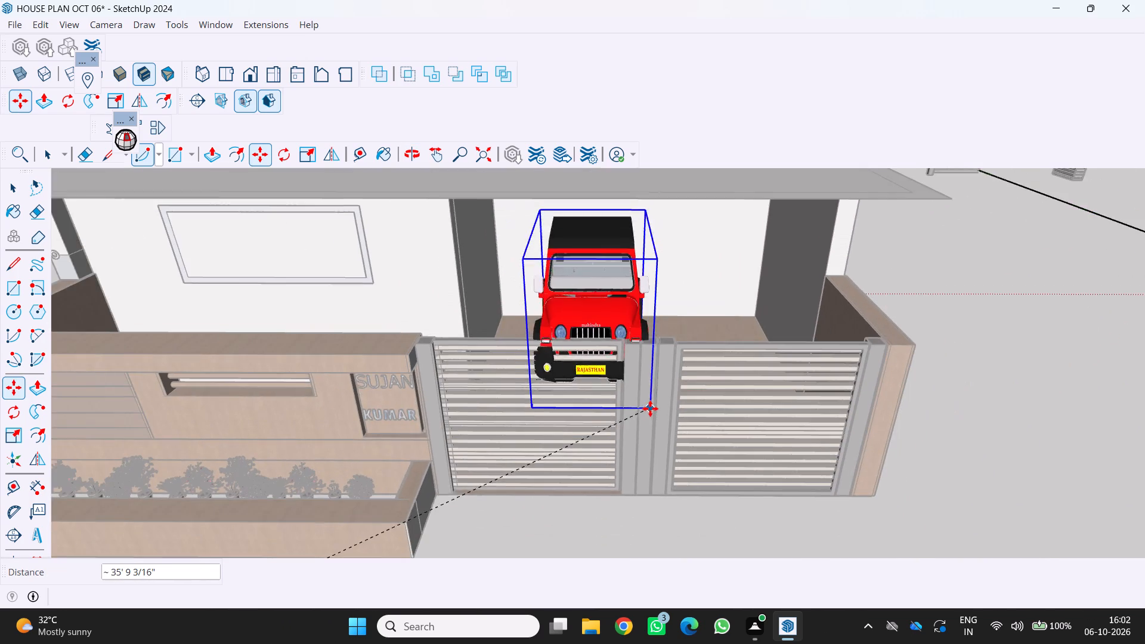
pyautogui.moveTo(677, 377); pyautogui.dragTo(689, 436, button='middle')
pyautogui.scroll(8, 689, 436)
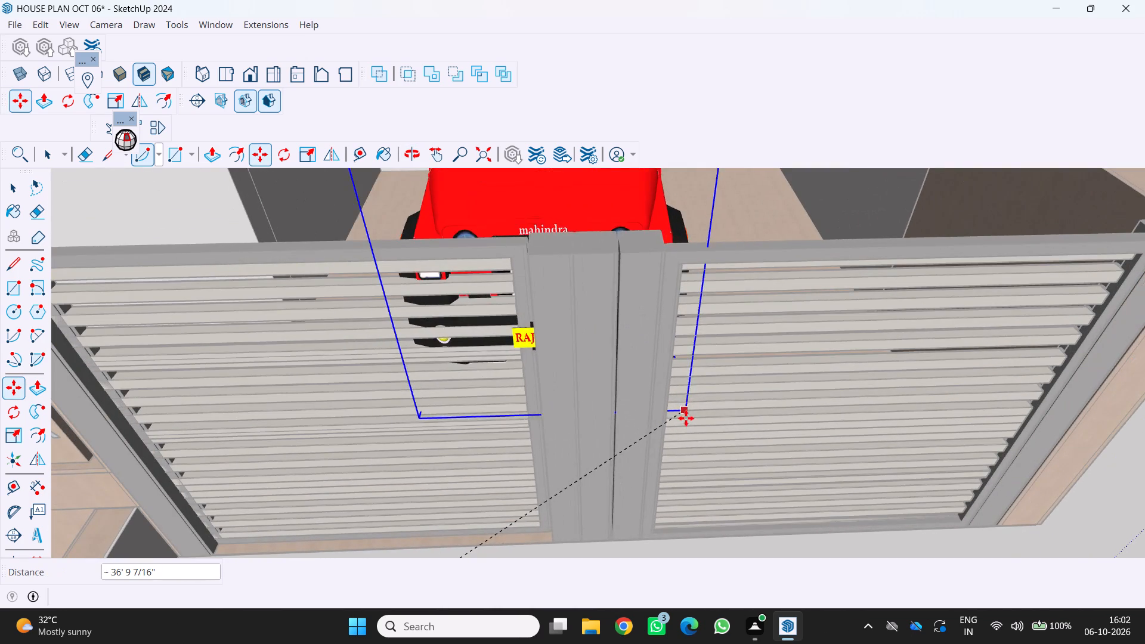
pyautogui.click(706, 479)
pyautogui.scroll(-6, 706, 479)
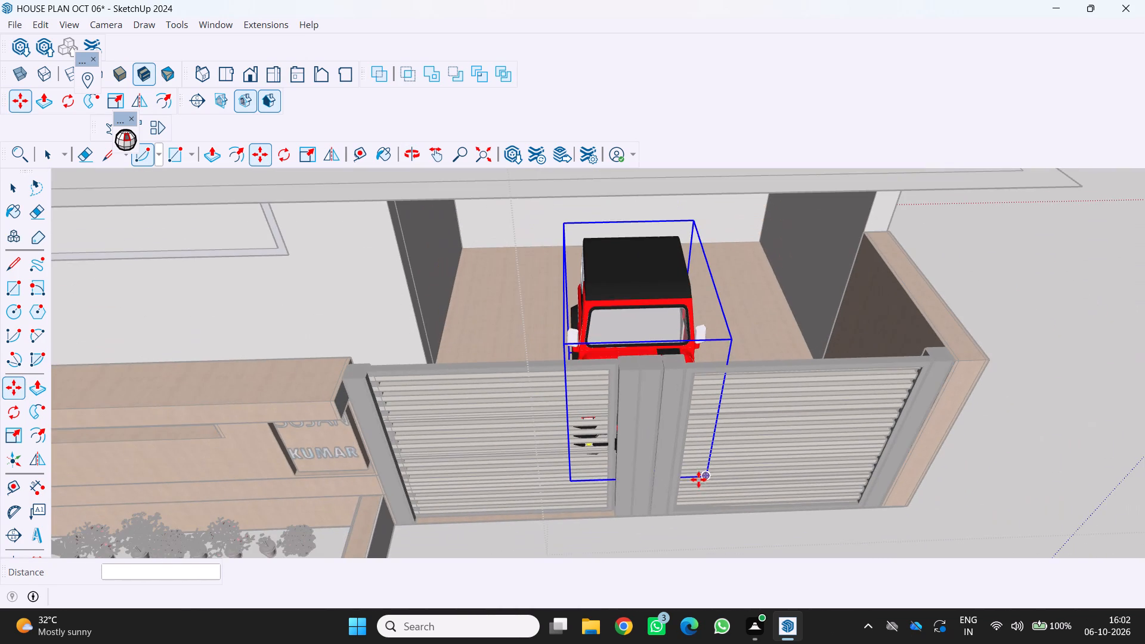
pyautogui.press('space')
pyautogui.press('End')
pyautogui.press('space')
pyautogui.press('End')
pyautogui.press('End')
pyautogui.press('End')
pyautogui.press('End')
pyautogui.press('End')
pyautogui.press('End')
pyautogui.press('End')
pyautogui.press('End')
pyautogui.press('End')
pyautogui.press('End')
pyautogui.press('End')
pyautogui.press('End')
pyautogui.press('End')
pyautogui.press('End')
pyautogui.press('End')
pyautogui.press('End')
pyautogui.press('End')
pyautogui.press('End')
pyautogui.press('End')
pyautogui.press('End')
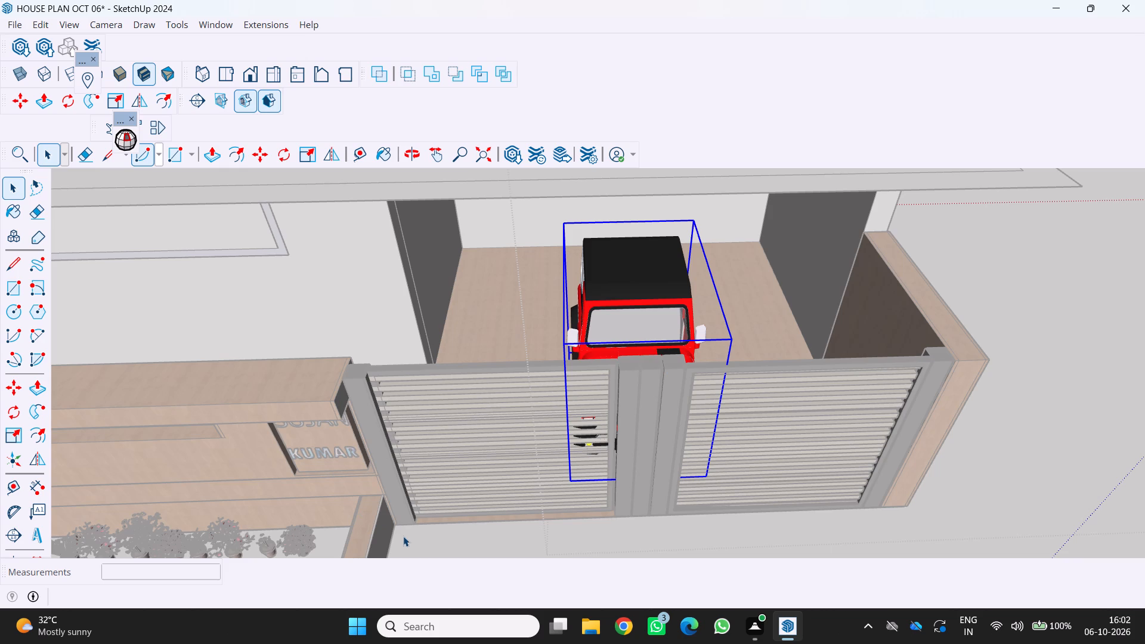
# Reselect the jeep and move it about 2' 4" farther back from the gate within the parking area.
pyautogui.click(750, 327)
pyautogui.moveTo(793, 290); pyautogui.dragTo(664, 374, button='middle')
pyautogui.scroll(3, 711, 339)
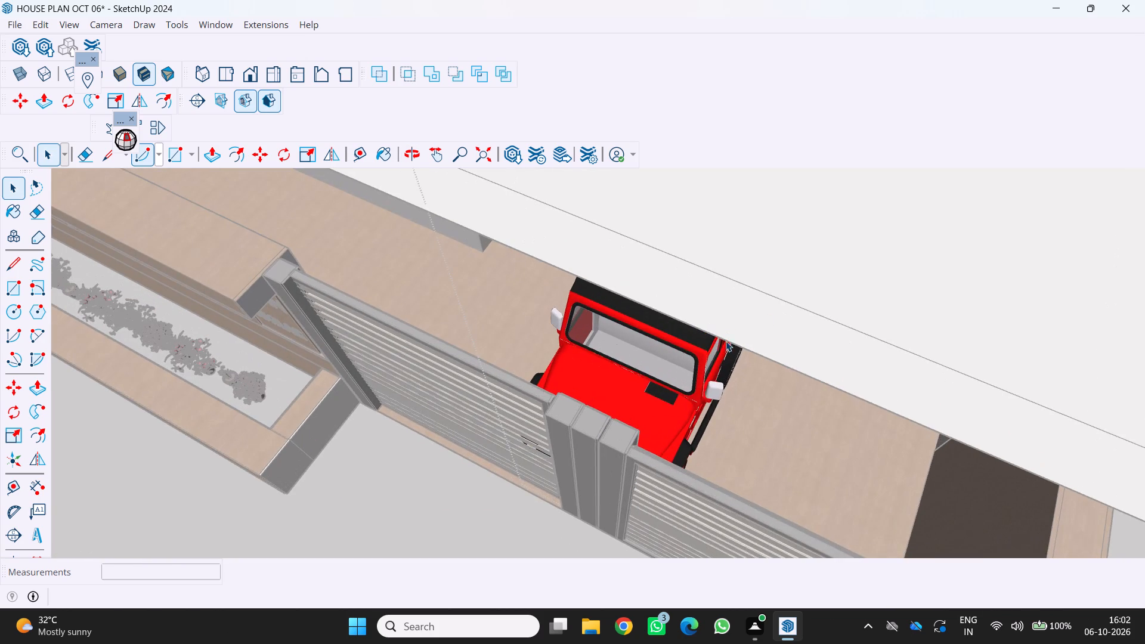
pyautogui.moveTo(715, 421); pyautogui.dragTo(740, 345, button='middle')
pyautogui.click(698, 275)
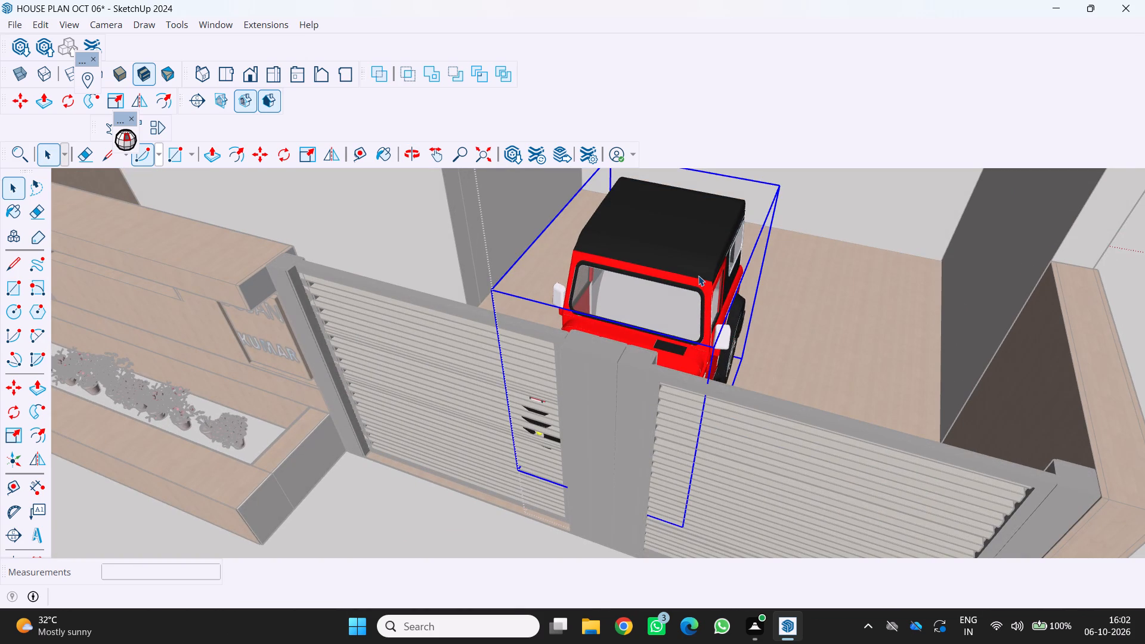
pyautogui.press('m')
pyautogui.press('End')
pyautogui.press('End')
pyautogui.press('End')
pyautogui.press('End')
pyautogui.press('End')
pyautogui.press('End')
pyautogui.press('End')
pyautogui.press('End')
pyautogui.press('End')
pyautogui.press('End')
pyautogui.press('End')
pyautogui.press('End')
pyautogui.press('End')
pyautogui.press('End')
pyautogui.press('End')
pyautogui.press('End')
pyautogui.press('End')
pyautogui.press('End')
pyautogui.press('End')
pyautogui.press('End')
pyautogui.click(751, 337)
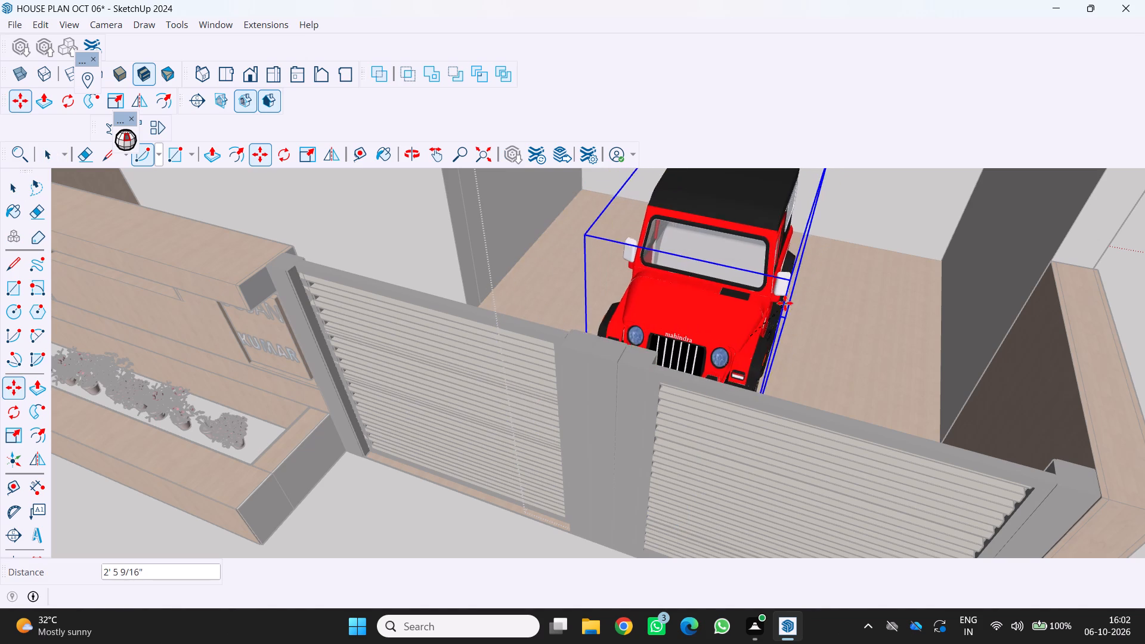
pyautogui.click(784, 302)
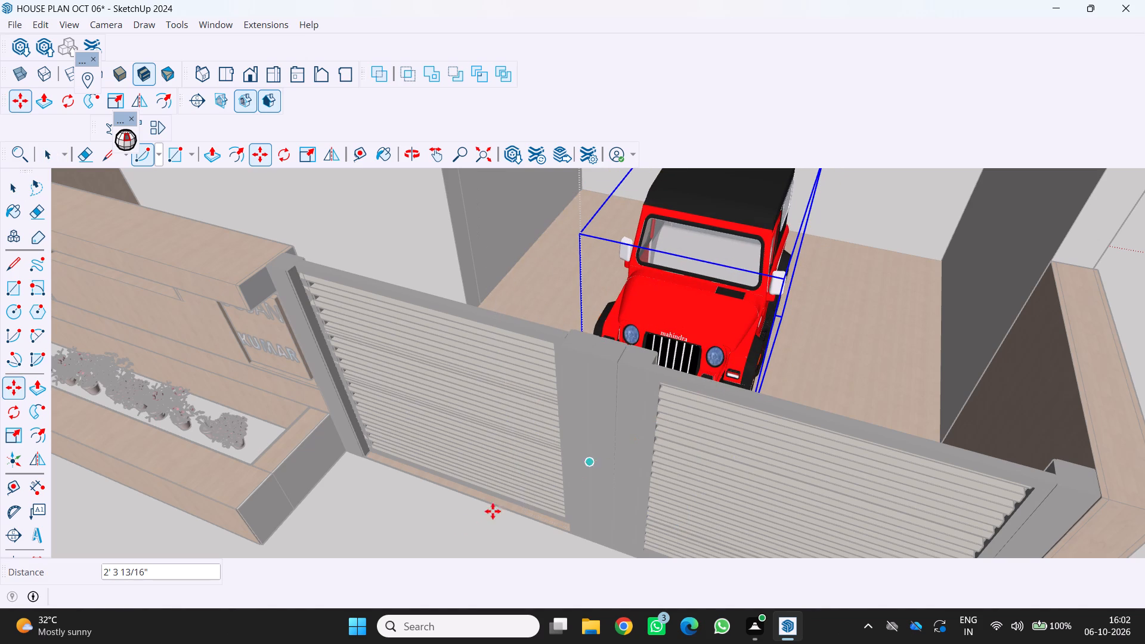
pyautogui.press('space')
pyautogui.press('End')
pyautogui.press('End')
pyautogui.press('End')
pyautogui.press('End')
pyautogui.press('End')
pyautogui.press('End')
pyautogui.press('End')
pyautogui.press('End')
pyautogui.press('End')
pyautogui.press('End')
pyautogui.press('End')
pyautogui.press('End')
pyautogui.press('End')
pyautogui.press('End')
pyautogui.press('End')
pyautogui.press('End')
pyautogui.press('End')
pyautogui.press('End')
pyautogui.press('End')
pyautogui.press('End')
# Deselect the jeep and close the Thar component to return to the whole house model.
pyautogui.scroll(-6, 457, 499)
pyautogui.scroll(-3, 494, 444)
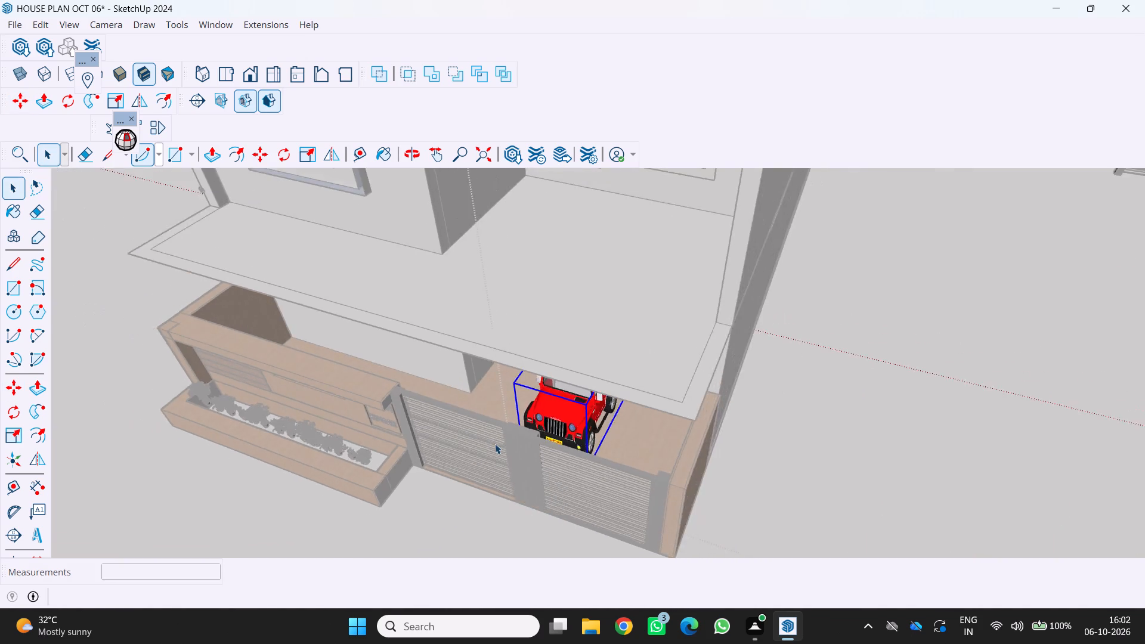
pyautogui.moveTo(495, 444); pyautogui.dragTo(612, 366, button='middle')
pyautogui.click(830, 391)
pyautogui.scroll(-4, 793, 445)
pyautogui.scroll(1, 790, 444)
pyautogui.moveTo(790, 444); pyautogui.dragTo(683, 442, button='middle')
pyautogui.scroll(6, 689, 443)
pyautogui.scroll(-4, 608, 436)
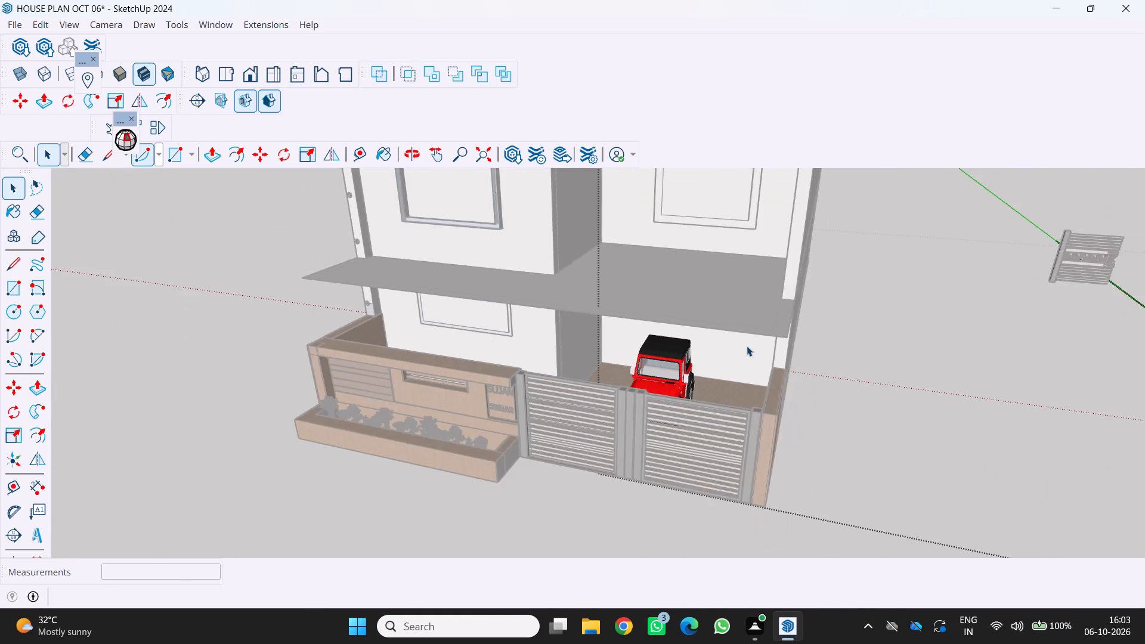
pyautogui.scroll(-5, 747, 346)
pyautogui.click(375, 441)
pyautogui.press('space')
pyautogui.press('End')
pyautogui.press('space')
pyautogui.press('End')
pyautogui.press('End')
pyautogui.press('End')
pyautogui.press('End')
pyautogui.press('End')
pyautogui.press('End')
pyautogui.press('End')
pyautogui.press('End')
pyautogui.press('End')
pyautogui.press('End')
pyautogui.press('End')
pyautogui.press('End')
pyautogui.press('End')
pyautogui.press('End')
pyautogui.press('End')
pyautogui.press('End')
pyautogui.press('End')
pyautogui.press('End')
pyautogui.press('End')
pyautogui.press('End')
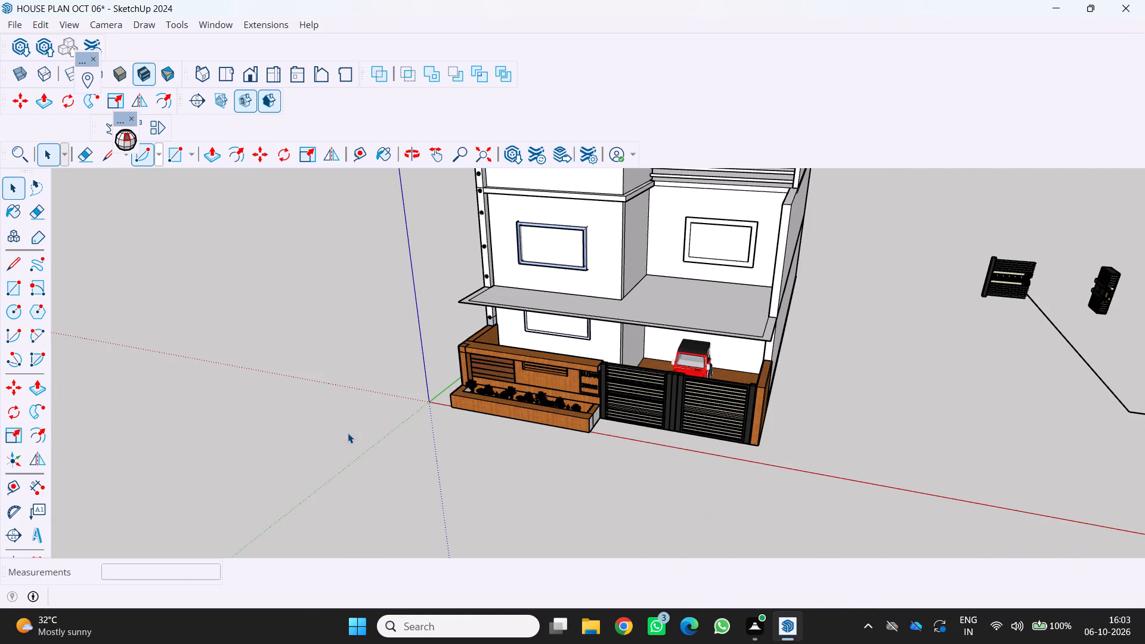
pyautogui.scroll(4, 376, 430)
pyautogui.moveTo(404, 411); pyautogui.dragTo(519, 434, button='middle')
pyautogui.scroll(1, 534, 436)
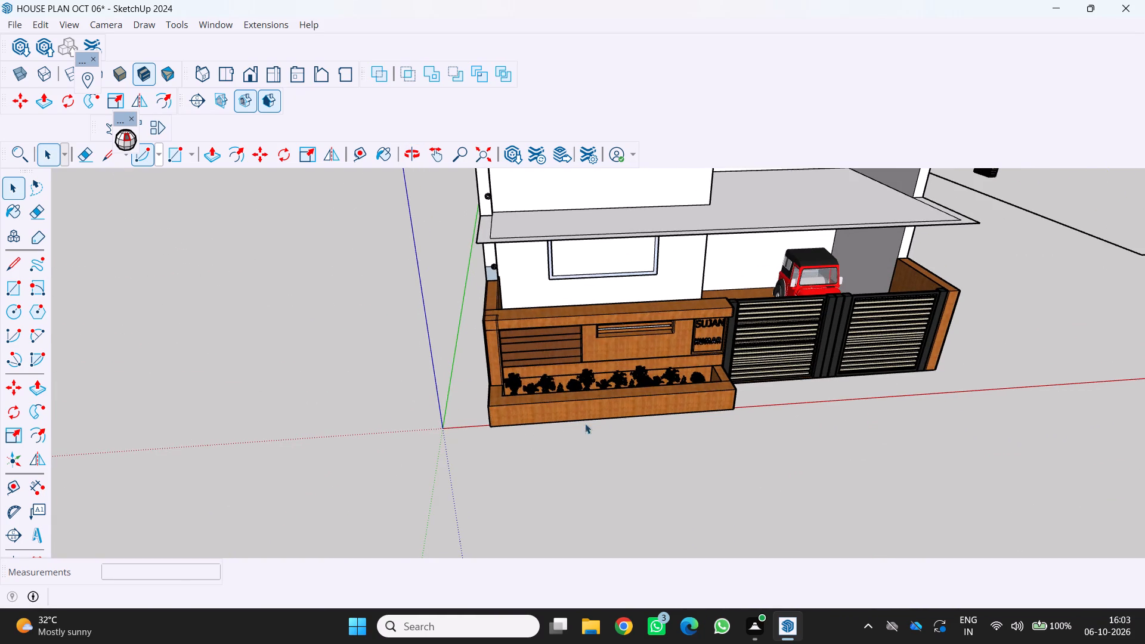
# Examine how the parked jeep sits behind the double gate and front boundary wall of the house.
pyautogui.scroll(3, 601, 414)
pyautogui.moveTo(905, 270); pyautogui.dragTo(909, 335, button='middle')
pyautogui.scroll(3, 905, 270)
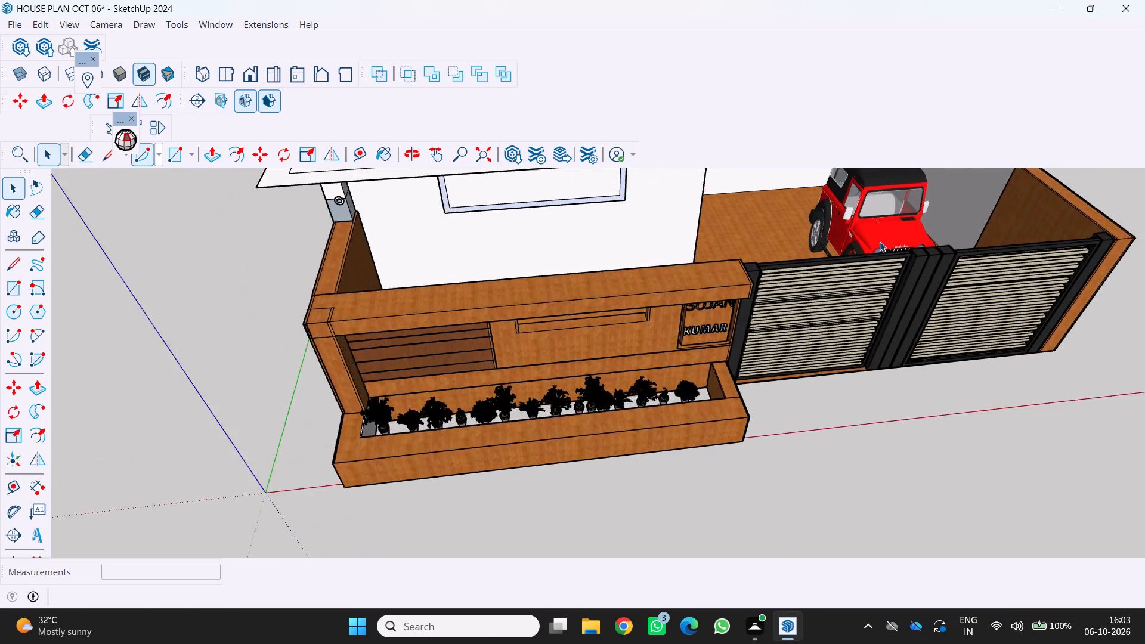
pyautogui.scroll(8, 880, 241)
pyautogui.scroll(-1, 880, 241)
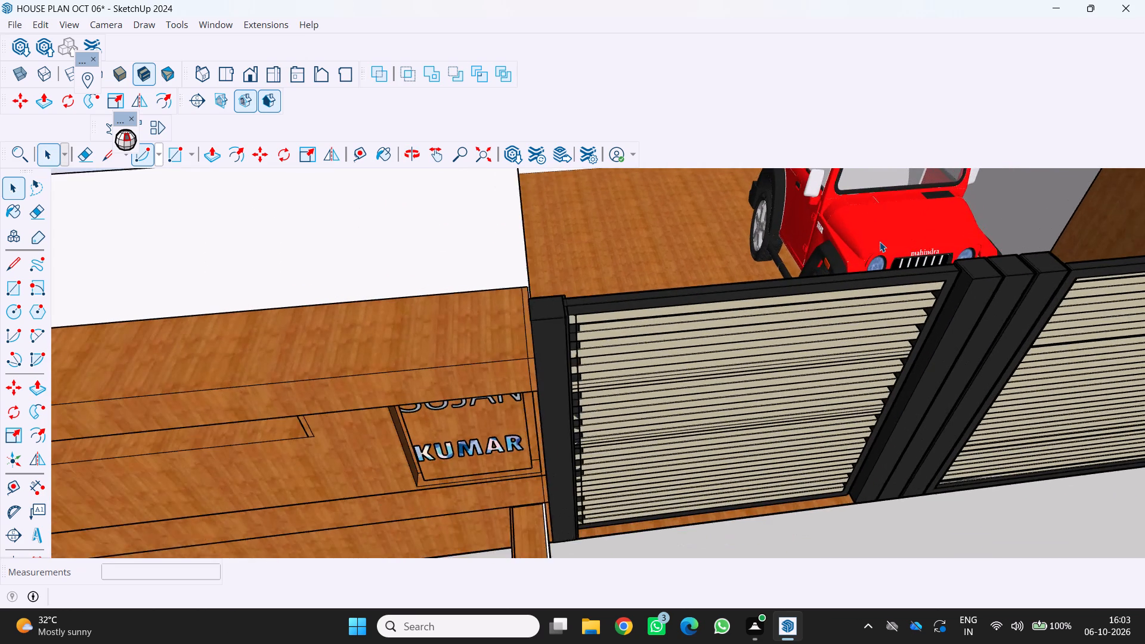
pyautogui.scroll(-8, 880, 241)
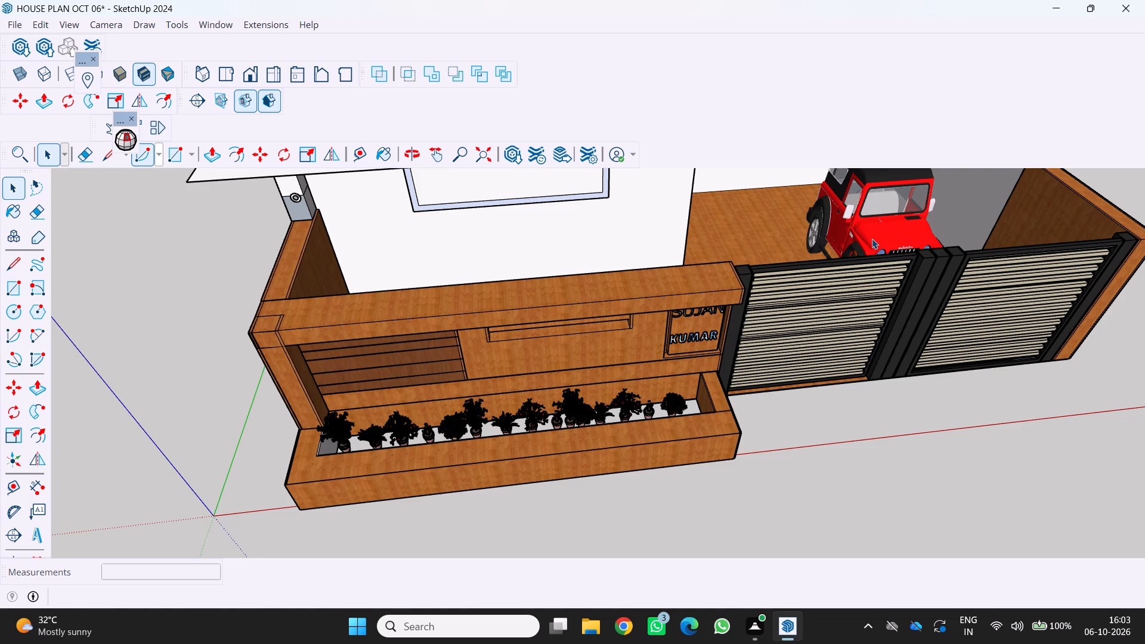
pyautogui.scroll(-1, 872, 239)
pyautogui.moveTo(772, 268); pyautogui.dragTo(626, 329, button='middle')
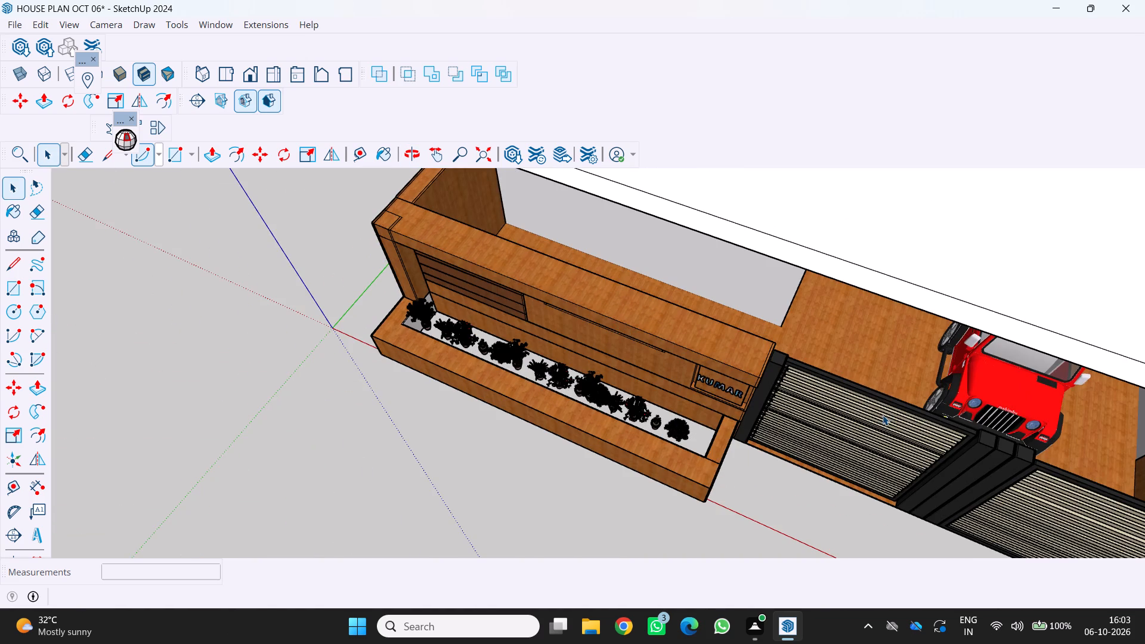
pyautogui.moveTo(921, 386); pyautogui.dragTo(998, 286, button='middle')
pyautogui.scroll(1, 929, 388)
pyautogui.middleClick(998, 286)
pyautogui.scroll(6, 912, 250)
pyautogui.scroll(-10, 796, 250)
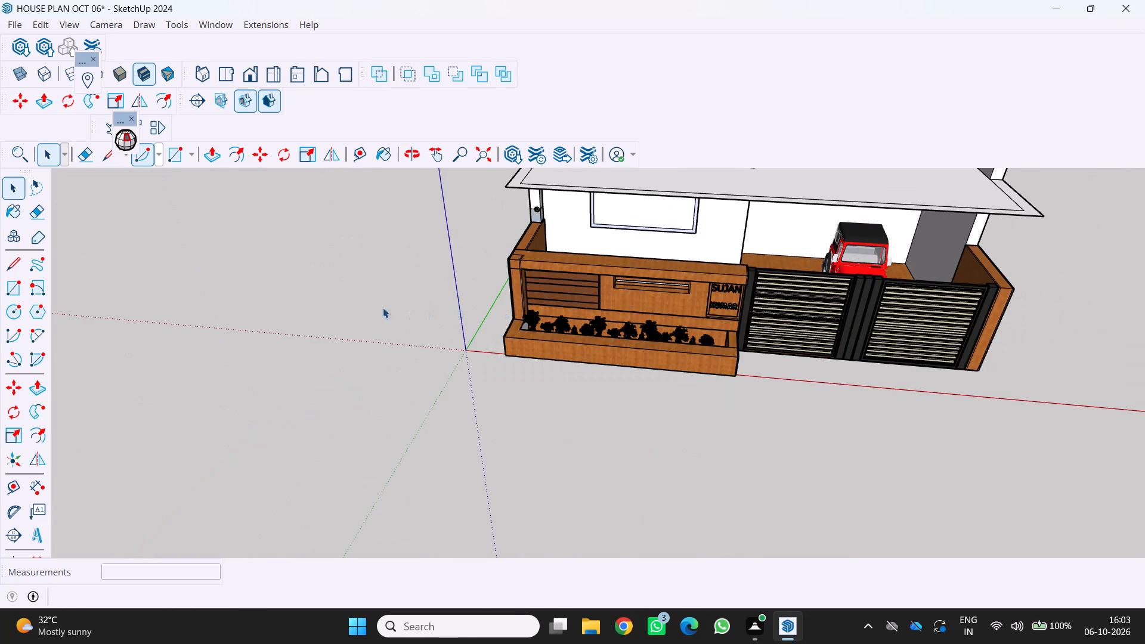
# Search the 3D Warehouse models for car.
pyautogui.click(212, 21)
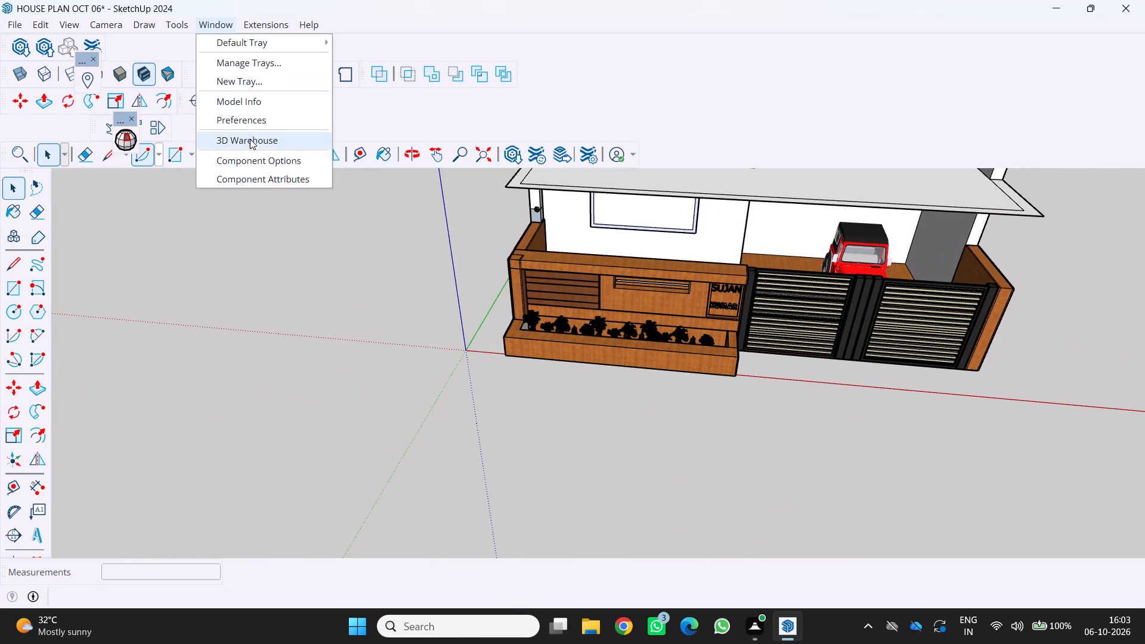
pyautogui.click(252, 143)
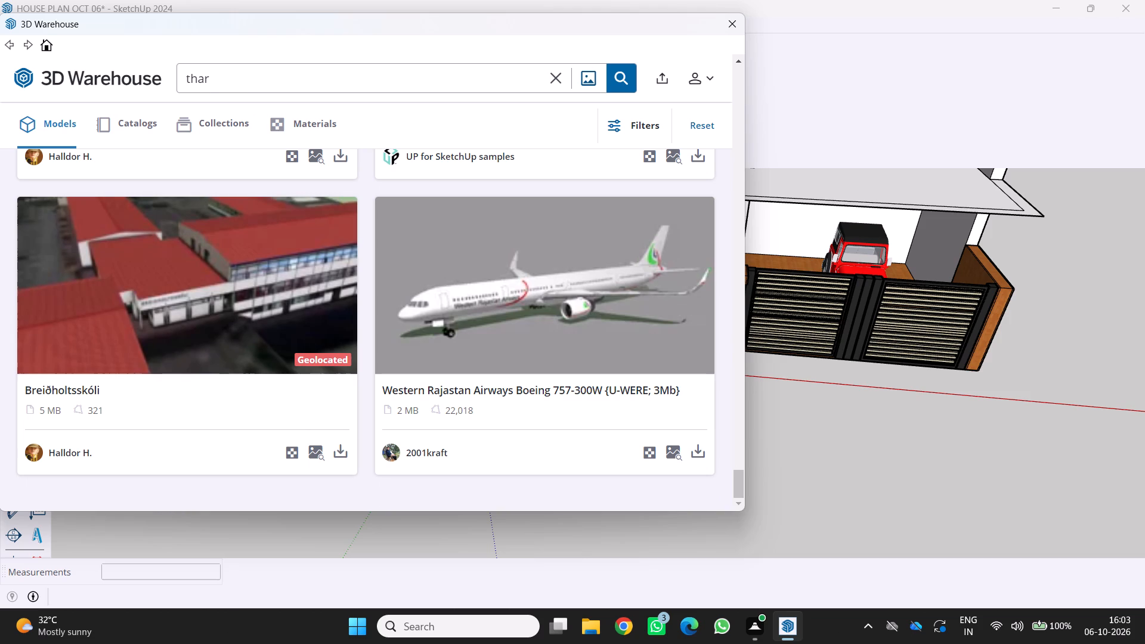
pyautogui.click(249, 73)
pyautogui.press('BackSpace')
pyautogui.press('BackSpace')
pyautogui.press('BackSpace')
pyautogui.press('BackSpace')
pyautogui.press('c')
pyautogui.press('End')
pyautogui.press('End')
pyautogui.press('End')
pyautogui.press('End')
pyautogui.press('End')
pyautogui.press('End')
pyautogui.press('End')
pyautogui.press('End')
pyautogui.press('End')
pyautogui.press('End')
pyautogui.press('End')
pyautogui.press('End')
pyautogui.press('a')
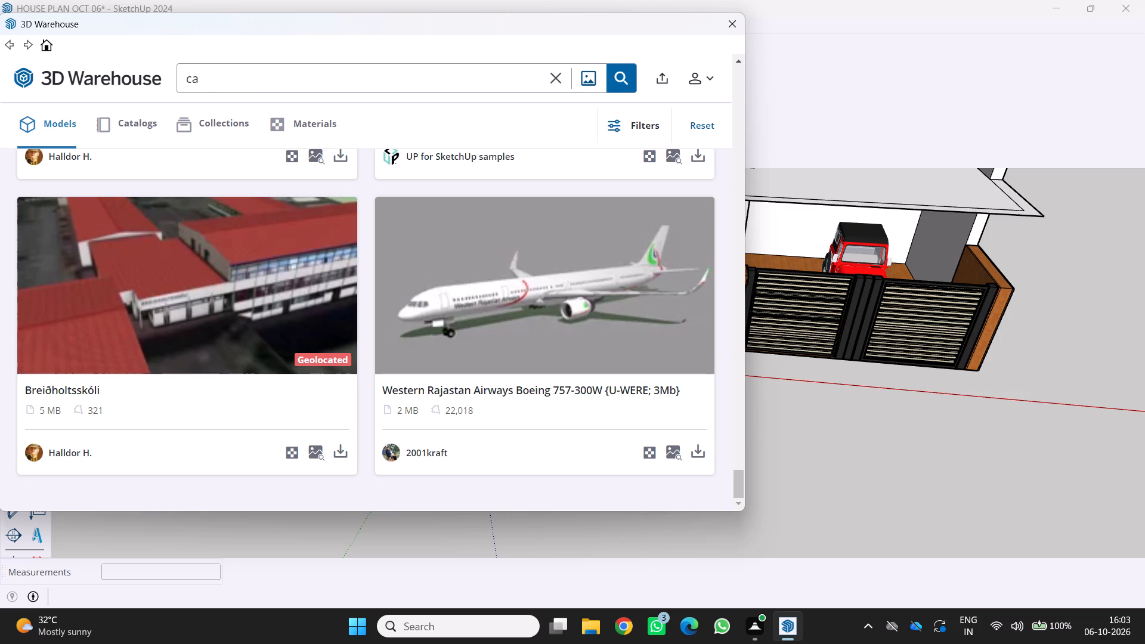
pyautogui.press('r')
pyautogui.press('Return')
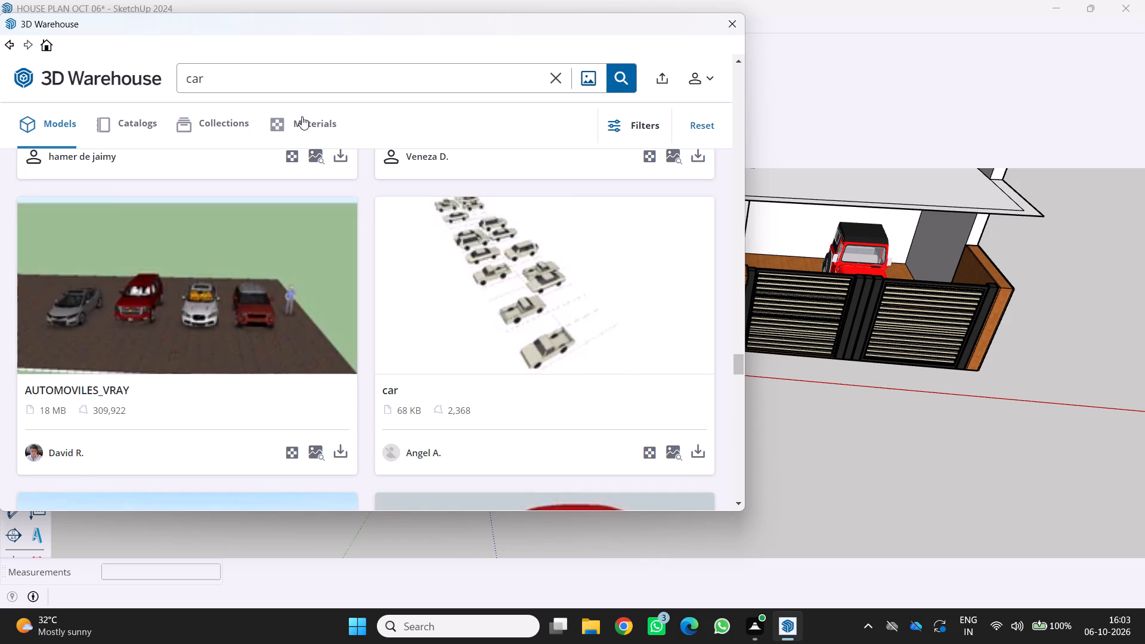
# Browse the car models and load the white SUV named car, 16 MB, into the house model.
pyautogui.scroll(-8, 338, 178)
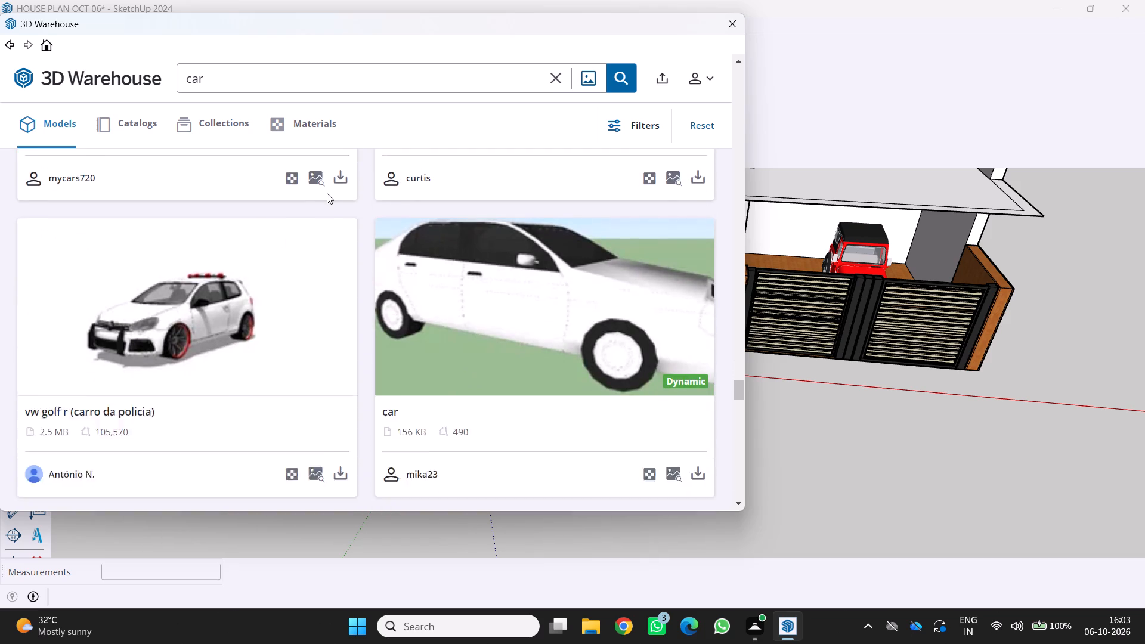
pyautogui.scroll(-3, 318, 188)
pyautogui.scroll(-3, 429, 252)
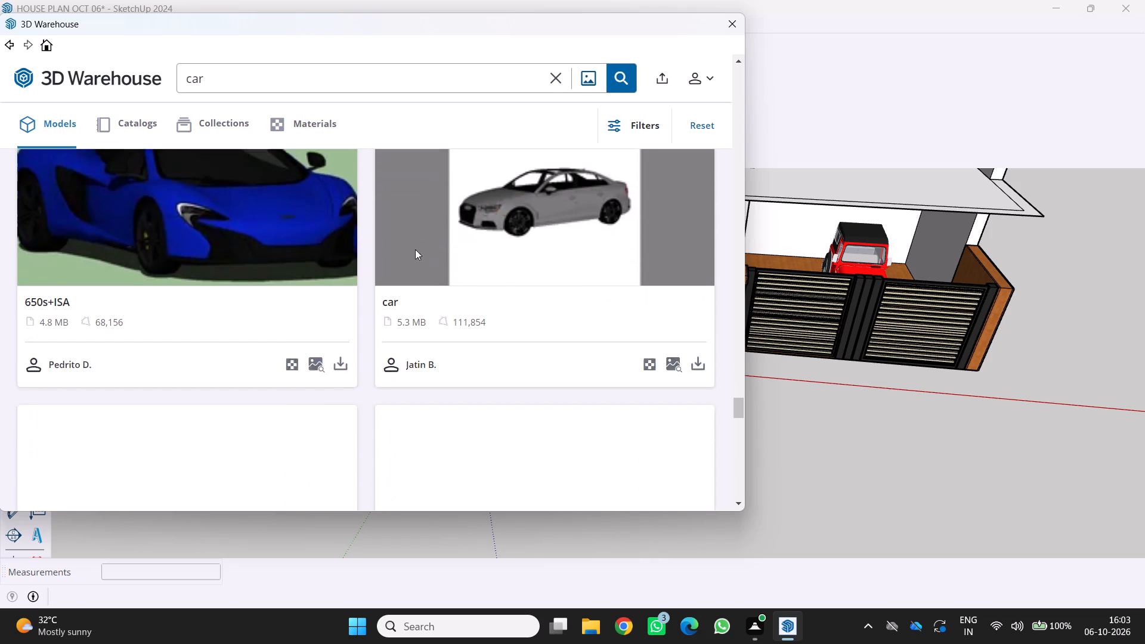
pyautogui.scroll(-5, 403, 248)
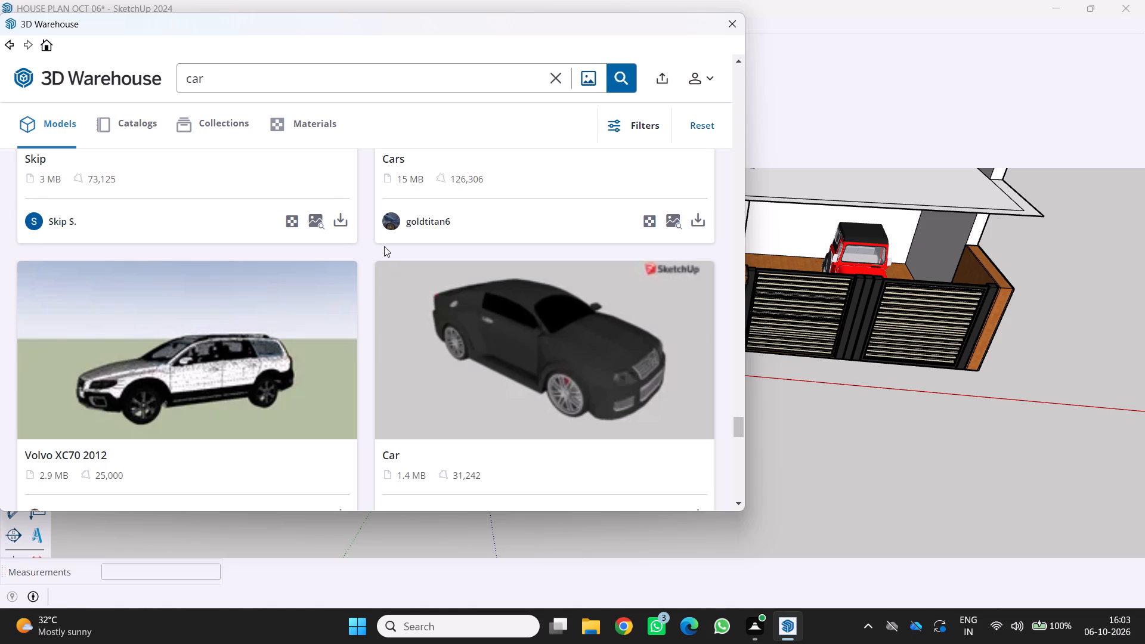
pyautogui.scroll(-5, 384, 246)
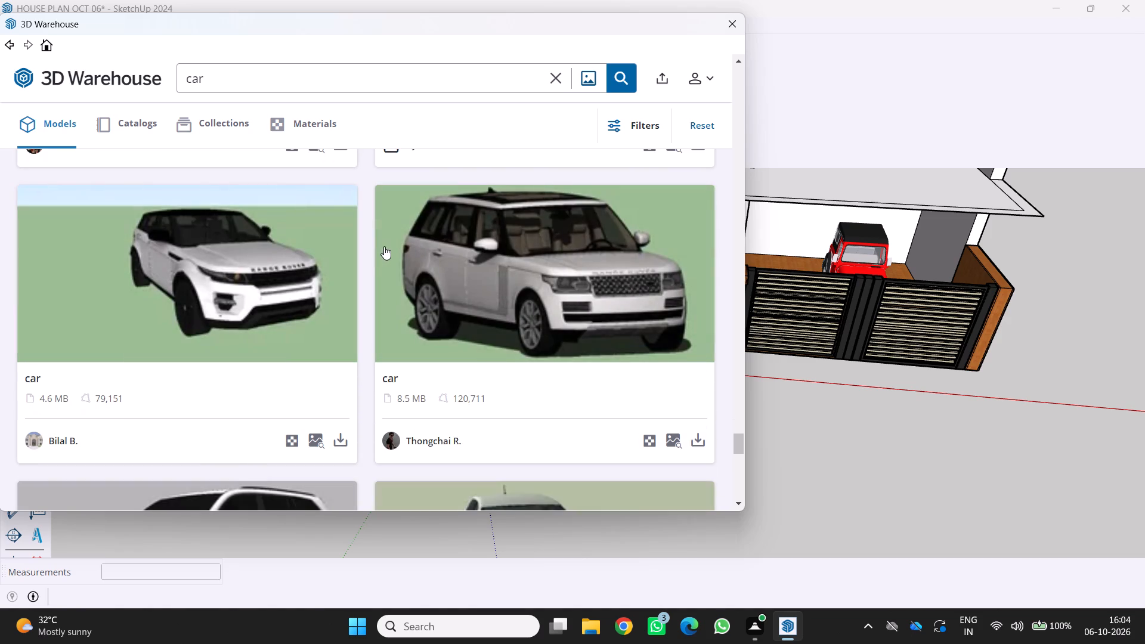
pyautogui.scroll(-1, 384, 246)
pyautogui.scroll(1, 391, 254)
pyautogui.scroll(-3, 390, 255)
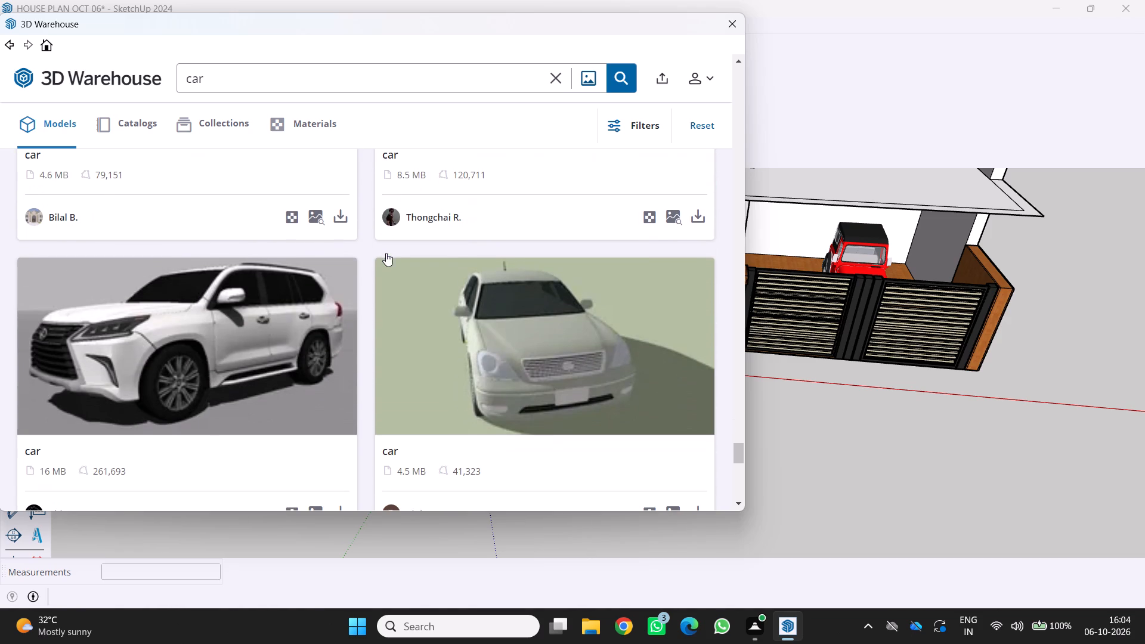
pyautogui.scroll(-2, 268, 277)
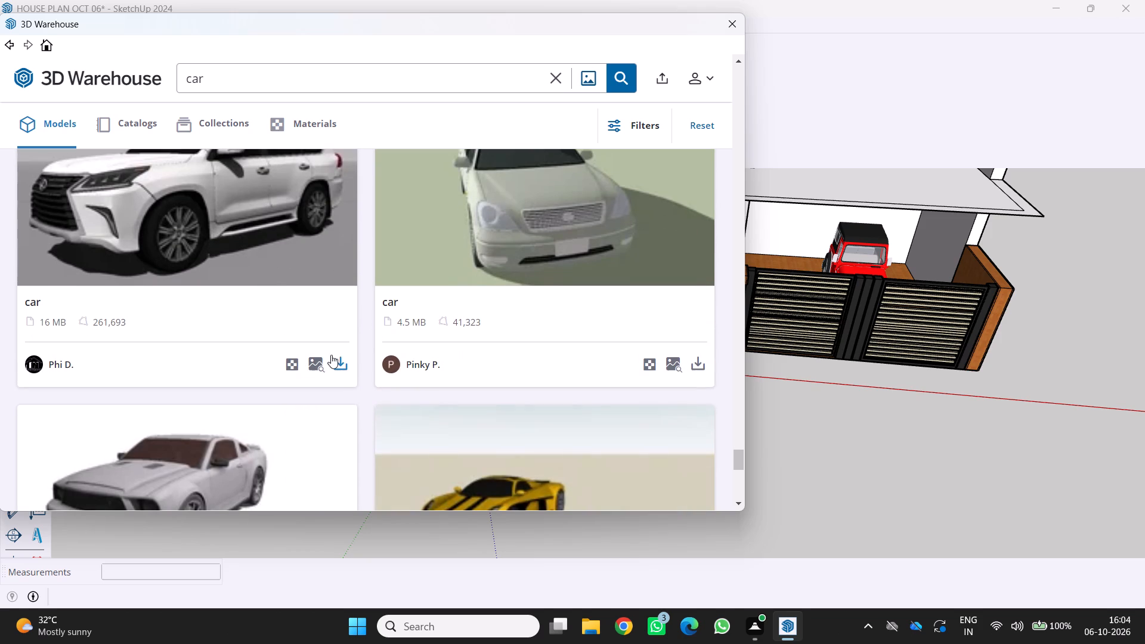
pyautogui.click(345, 359)
pyautogui.click(328, 284)
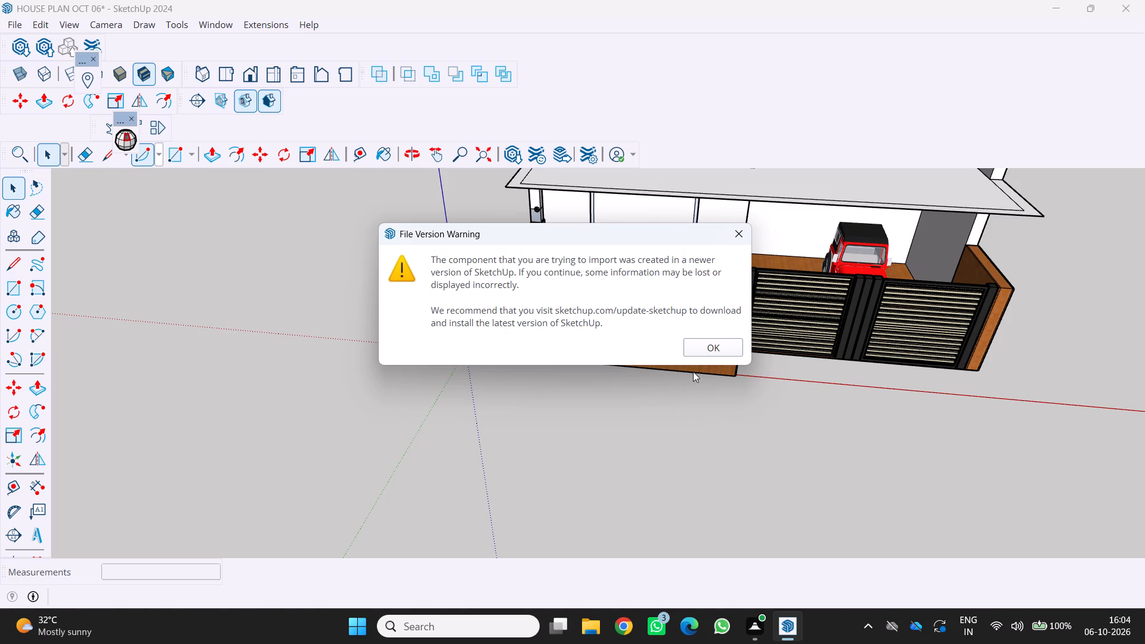
pyautogui.click(695, 356)
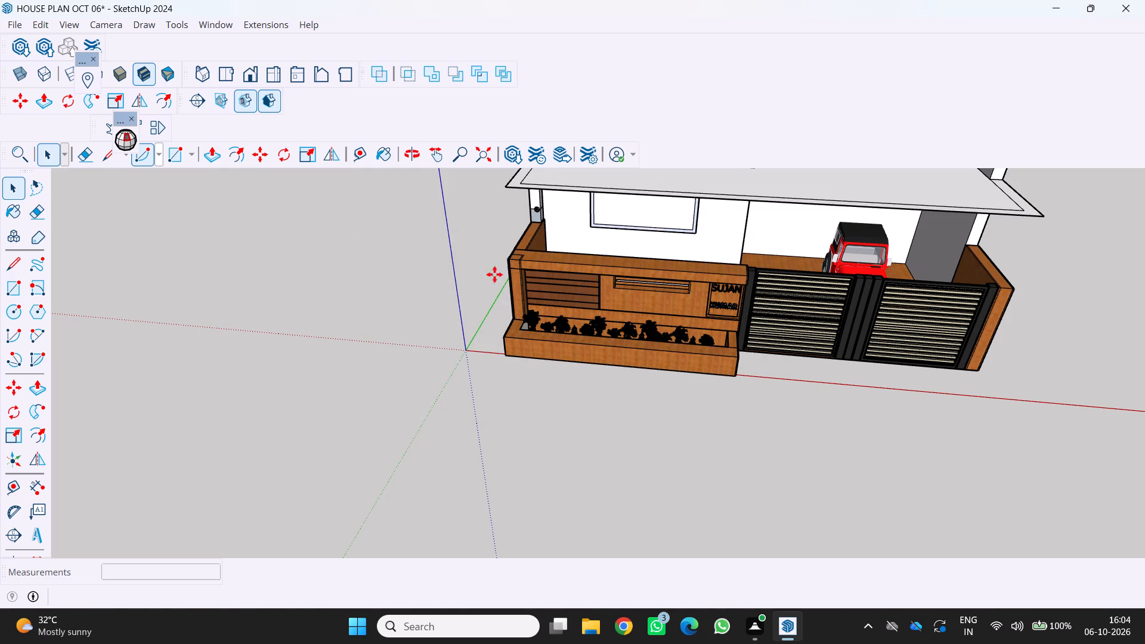
# Place the white SUV on the open ground beside the planter end of the front boundary wall and deselect it.
pyautogui.scroll(-4, 770, 259)
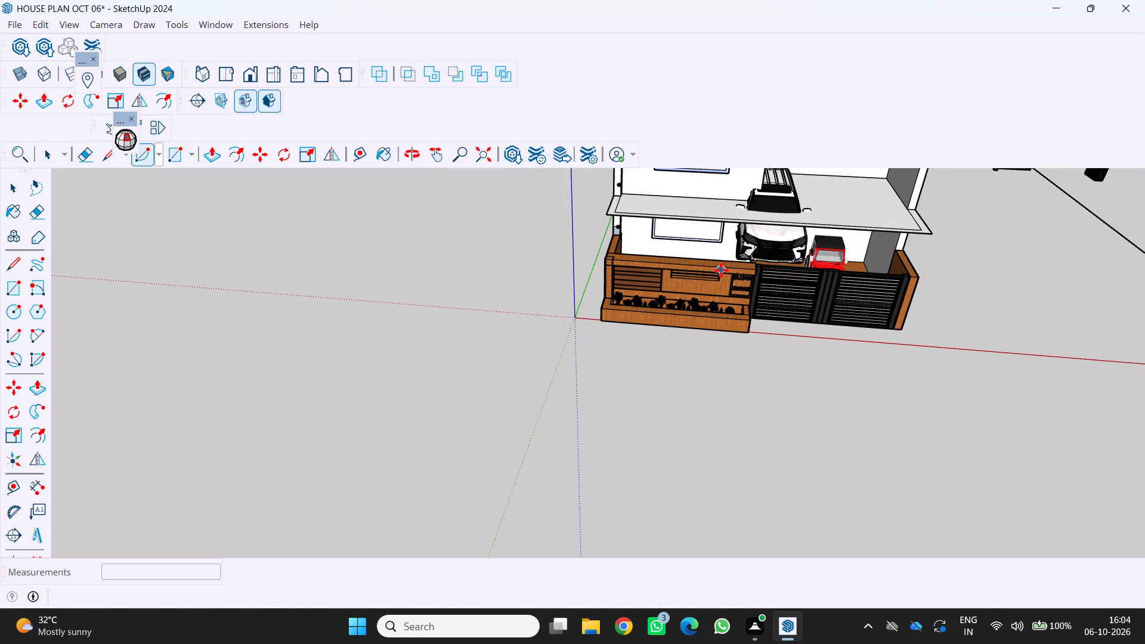
pyautogui.scroll(10, 722, 276)
pyautogui.scroll(-5, 149, 366)
pyautogui.click(76, 364)
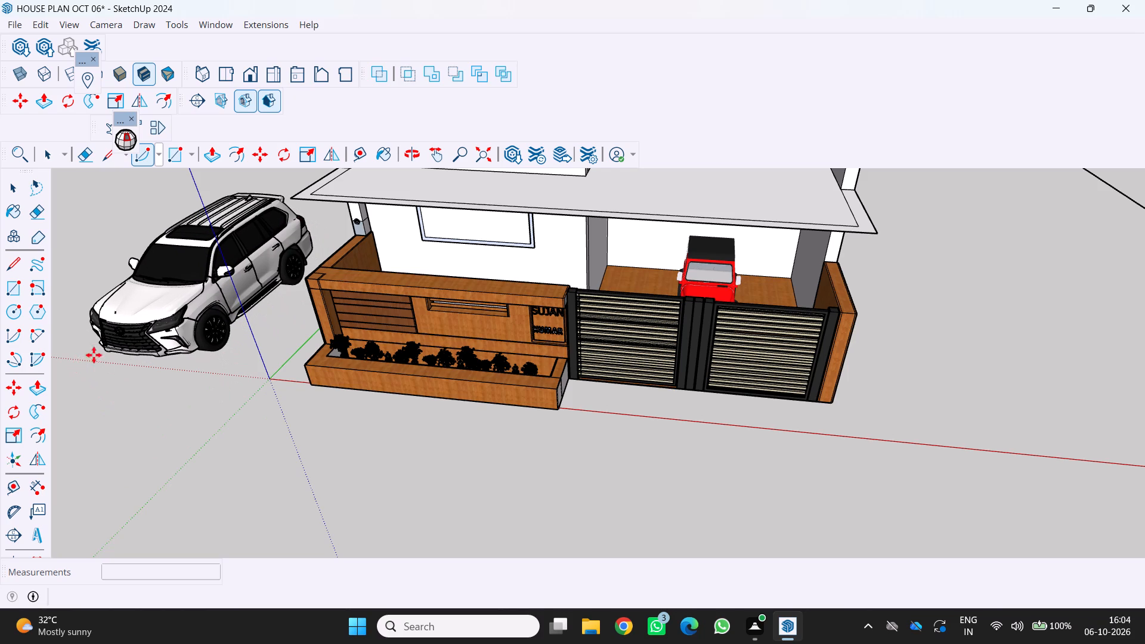
pyautogui.scroll(-5, 113, 345)
pyautogui.moveTo(156, 349); pyautogui.dragTo(224, 346, button='middle')
pyautogui.click(630, 284)
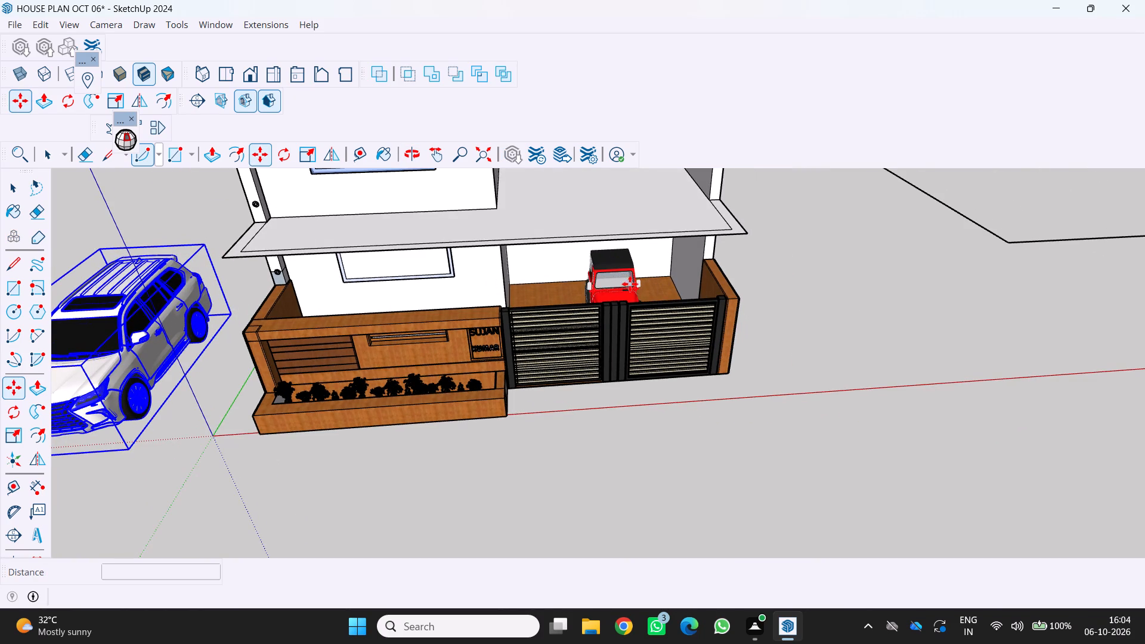
pyautogui.click(624, 278)
pyautogui.click(590, 272)
pyautogui.tripleClick(595, 275)
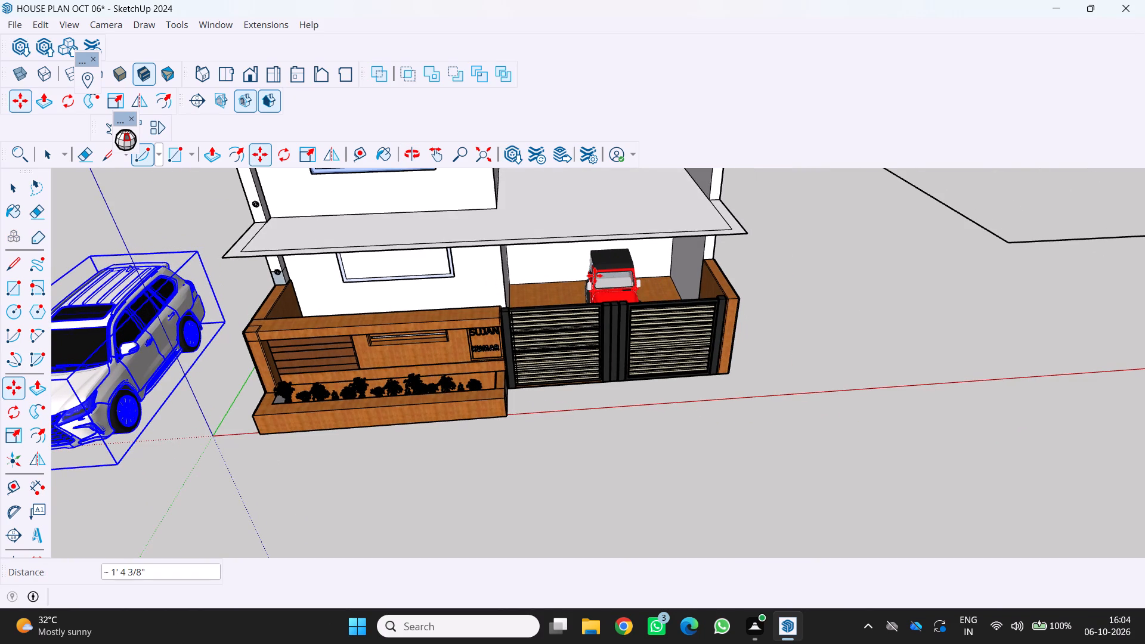
pyautogui.press('space')
pyautogui.press('End')
pyautogui.press('space')
pyautogui.press('End')
pyautogui.press('End')
pyautogui.press('End')
pyautogui.press('End')
pyautogui.press('End')
pyautogui.press('End')
pyautogui.press('End')
pyautogui.press('End')
pyautogui.press('End')
pyautogui.press('End')
pyautogui.press('End')
pyautogui.press('End')
pyautogui.press('End')
pyautogui.press('End')
pyautogui.press('End')
pyautogui.press('End')
pyautogui.press('End')
pyautogui.press('End')
pyautogui.press('End')
pyautogui.press('End')
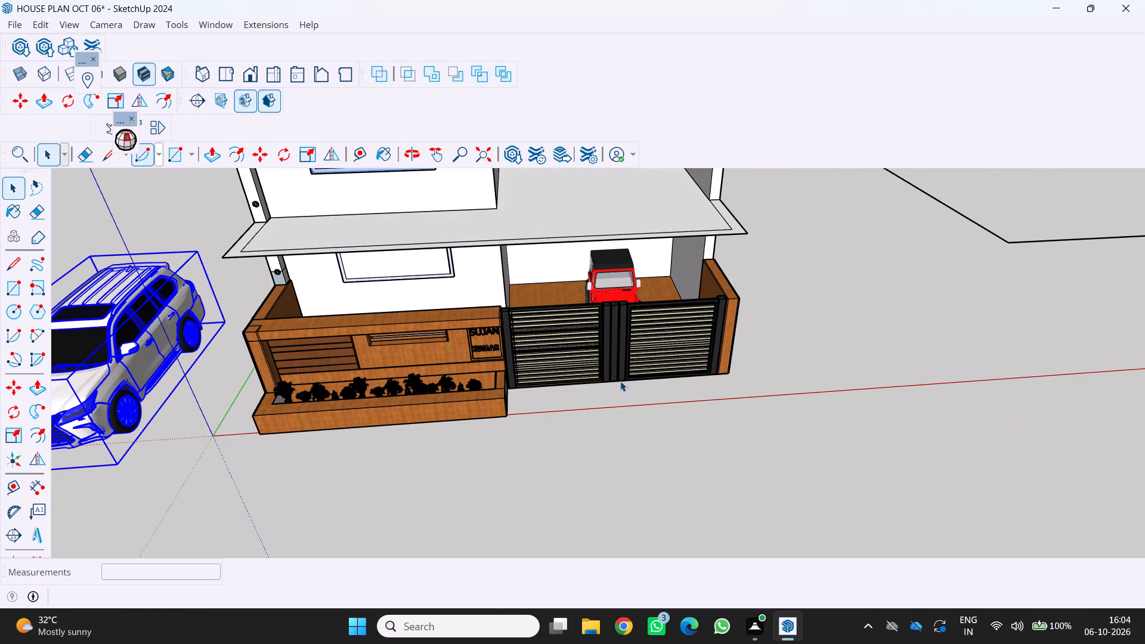
pyautogui.click(627, 446)
pyautogui.click(626, 431)
# Open the Thar component and move the jeep about 24' out of the parking area onto the open ground beside the house.
pyautogui.click(617, 278)
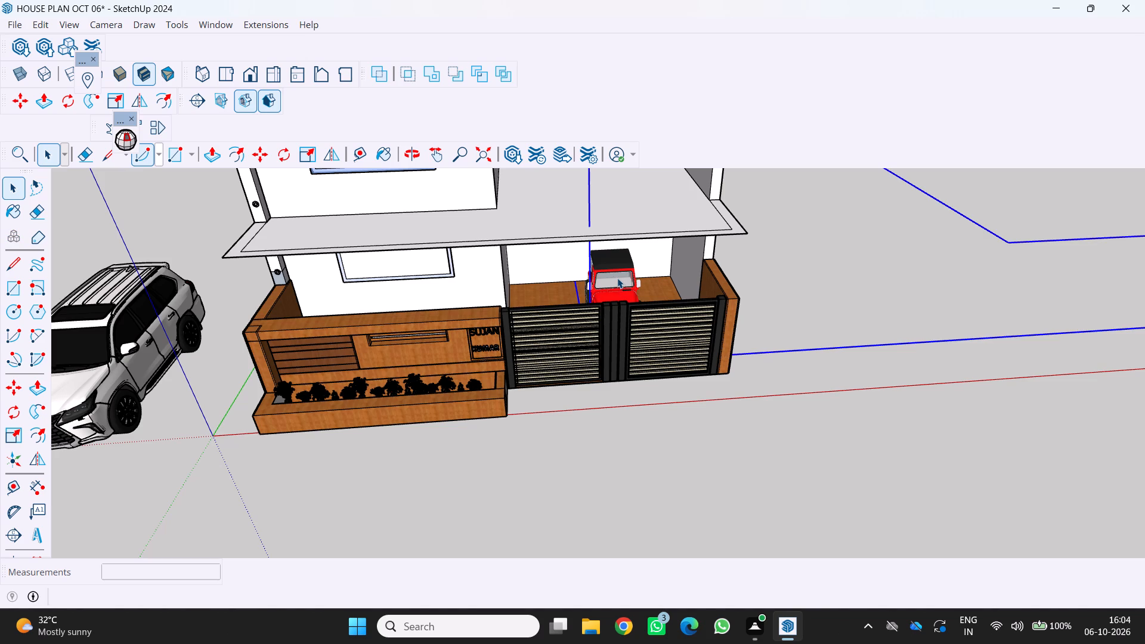
pyautogui.click(617, 278)
pyautogui.click(614, 277)
pyautogui.scroll(-4, 614, 277)
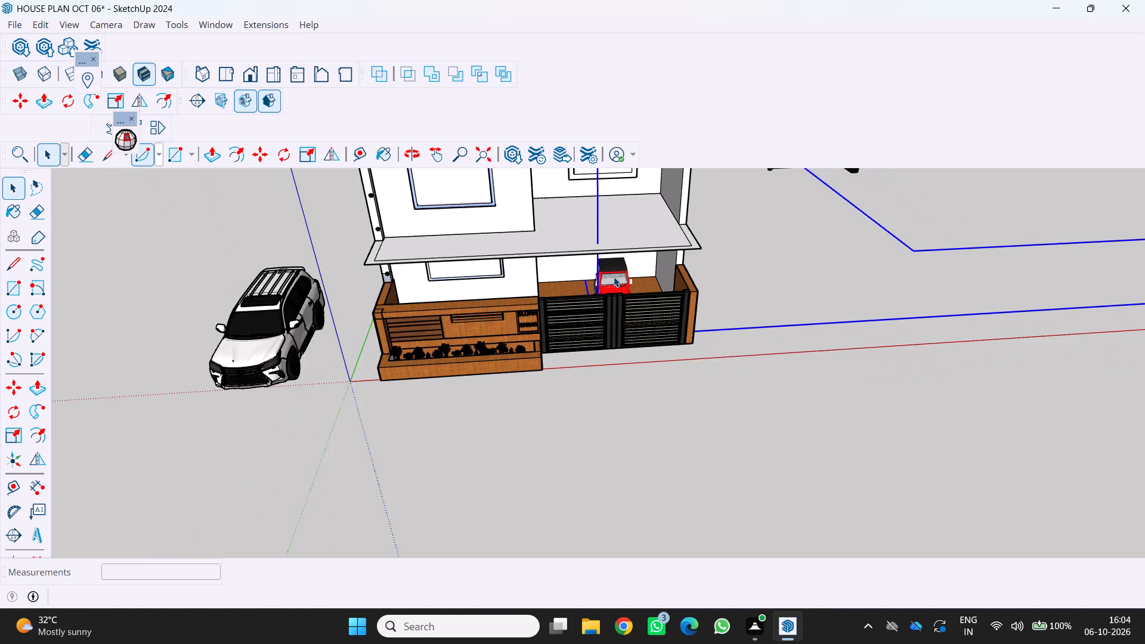
pyautogui.moveTo(614, 277); pyautogui.dragTo(423, 260, button='middle')
pyautogui.scroll(-4, 460, 247)
pyautogui.moveTo(469, 244); pyautogui.dragTo(549, 265, button='middle')
pyautogui.scroll(4, 571, 261)
pyautogui.tripleClick(604, 286)
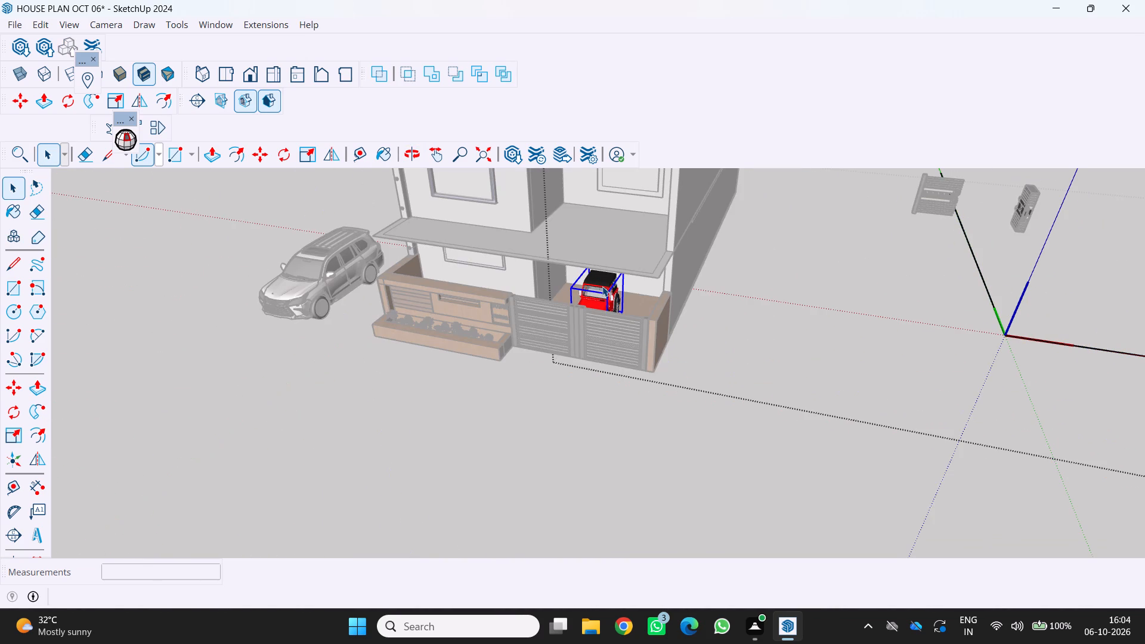
pyautogui.press('m')
pyautogui.press('End')
pyautogui.press('End')
pyautogui.press('End')
pyautogui.press('End')
pyautogui.press('End')
pyautogui.press('End')
pyautogui.press('End')
pyautogui.press('End')
pyautogui.press('End')
pyautogui.press('End')
pyautogui.press('End')
pyautogui.press('End')
pyautogui.press('End')
pyautogui.press('End')
pyautogui.press('End')
pyautogui.press('End')
pyautogui.press('End')
pyautogui.press('End')
pyautogui.press('End')
pyautogui.press('End')
pyautogui.click(602, 286)
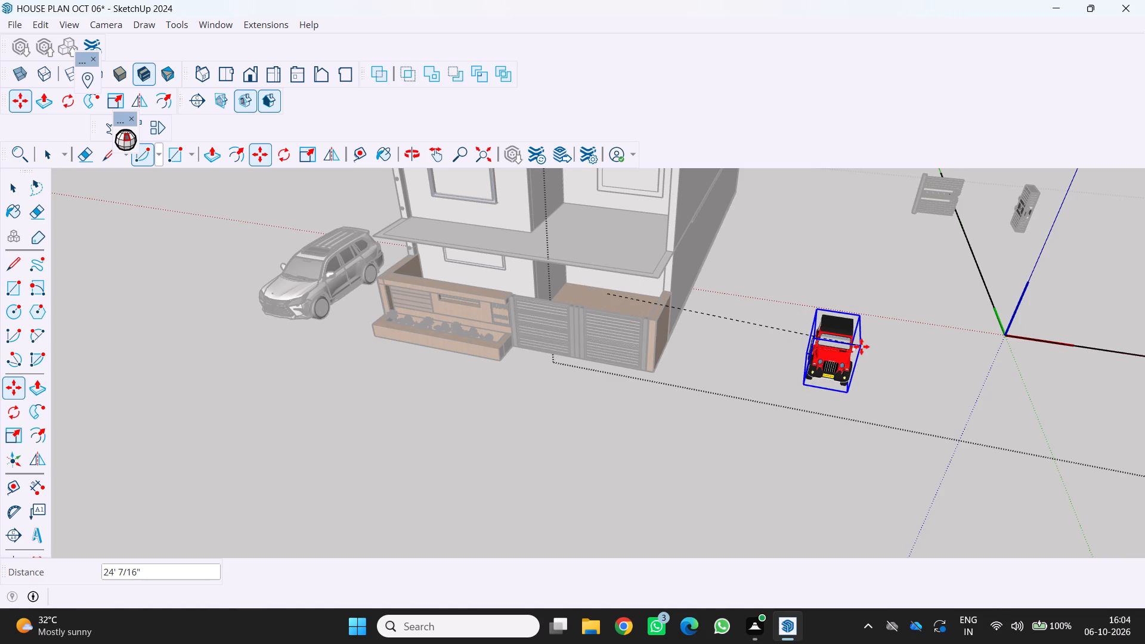
pyautogui.click(861, 346)
# Open the white SUV component and move the car about 32' 11" into the parking area behind the gate.
pyautogui.scroll(-3, 224, 314)
pyautogui.moveTo(224, 314); pyautogui.dragTo(325, 353, button='middle')
pyautogui.tripleClick(235, 331)
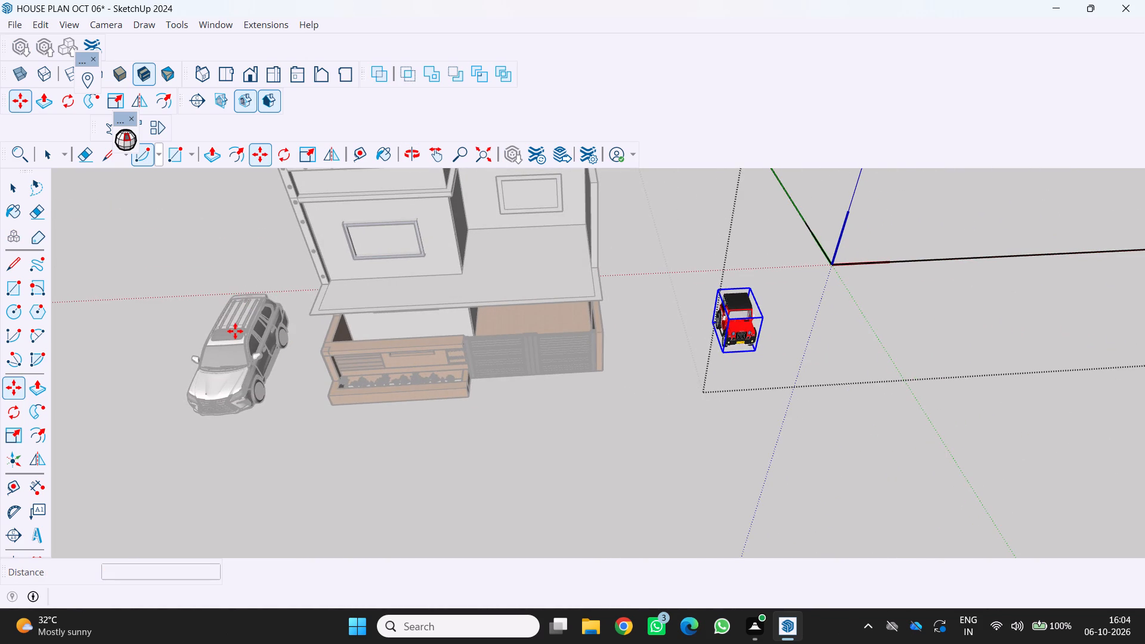
pyautogui.click(234, 332)
pyautogui.press('space')
pyautogui.press('End')
pyautogui.press('End')
pyautogui.press('End')
pyautogui.press('End')
pyautogui.press('End')
pyautogui.press('End')
pyautogui.press('End')
pyautogui.press('End')
pyautogui.press('End')
pyautogui.press('End')
pyautogui.press('End')
pyautogui.press('End')
pyautogui.press('End')
pyautogui.press('End')
pyautogui.press('End')
pyautogui.press('End')
pyautogui.press('End')
pyautogui.press('End')
pyautogui.press('End')
pyautogui.press('End')
pyautogui.moveTo(228, 425); pyautogui.dragTo(231, 431)
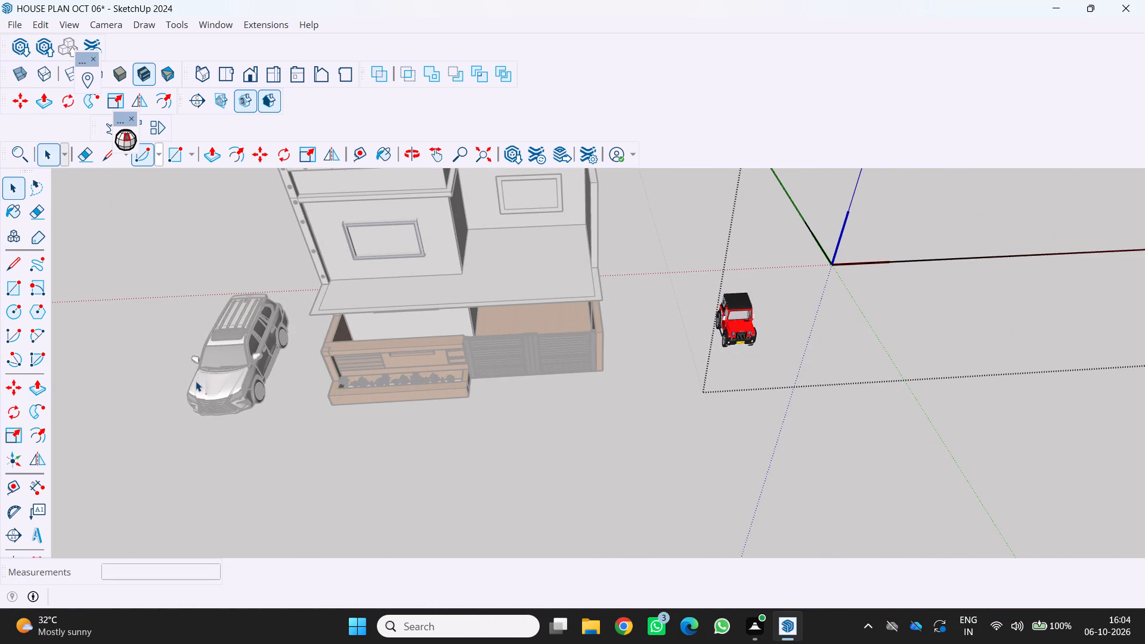
pyautogui.doubleClick(196, 381)
pyautogui.click(196, 381)
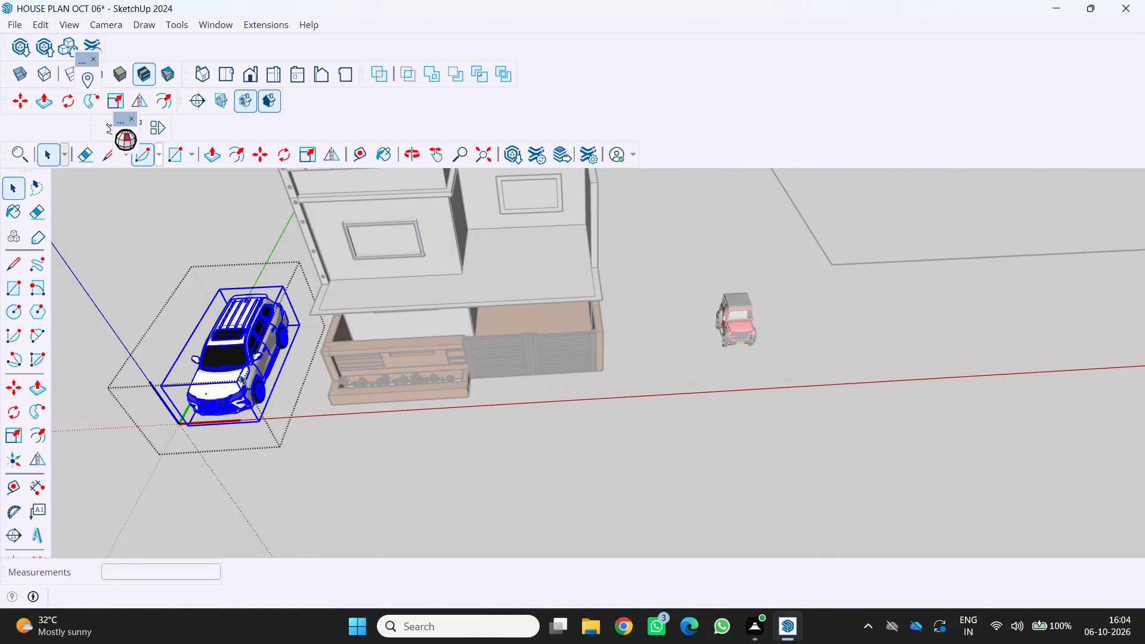
pyautogui.press('m')
pyautogui.press('End')
pyautogui.press('End')
pyautogui.press('End')
pyautogui.press('End')
pyautogui.press('End')
pyautogui.press('End')
pyautogui.press('End')
pyautogui.press('End')
pyautogui.press('End')
pyautogui.press('End')
pyautogui.press('End')
pyautogui.press('End')
pyautogui.press('End')
pyautogui.press('End')
pyautogui.press('End')
pyautogui.press('End')
pyautogui.press('End')
pyautogui.press('End')
pyautogui.press('End')
pyautogui.press('End')
pyautogui.click(256, 405)
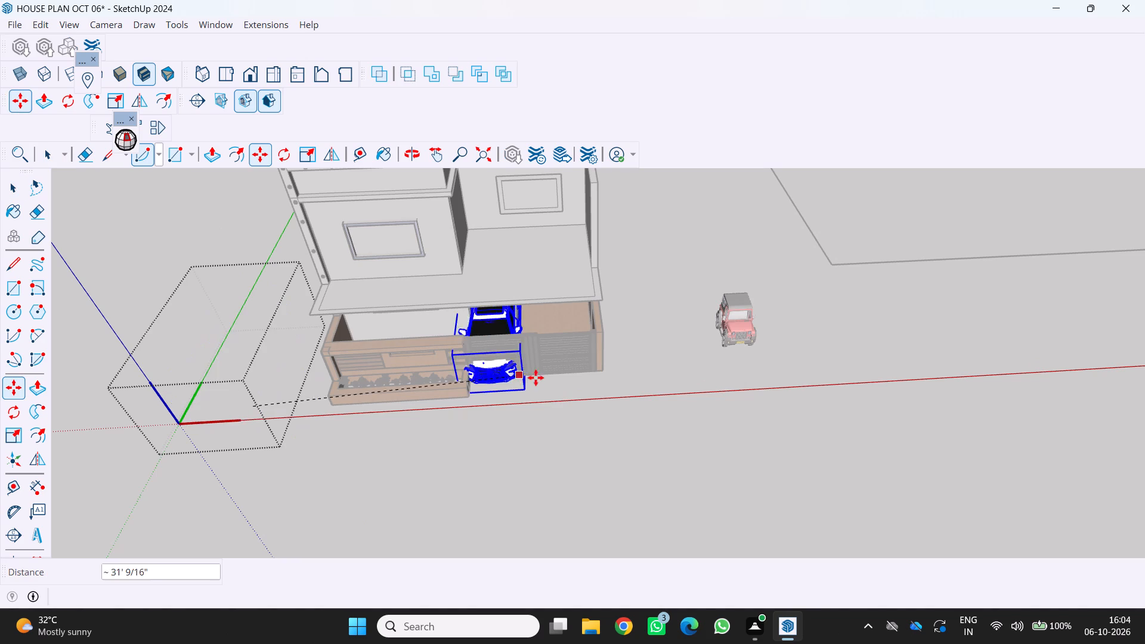
pyautogui.scroll(11, 533, 374)
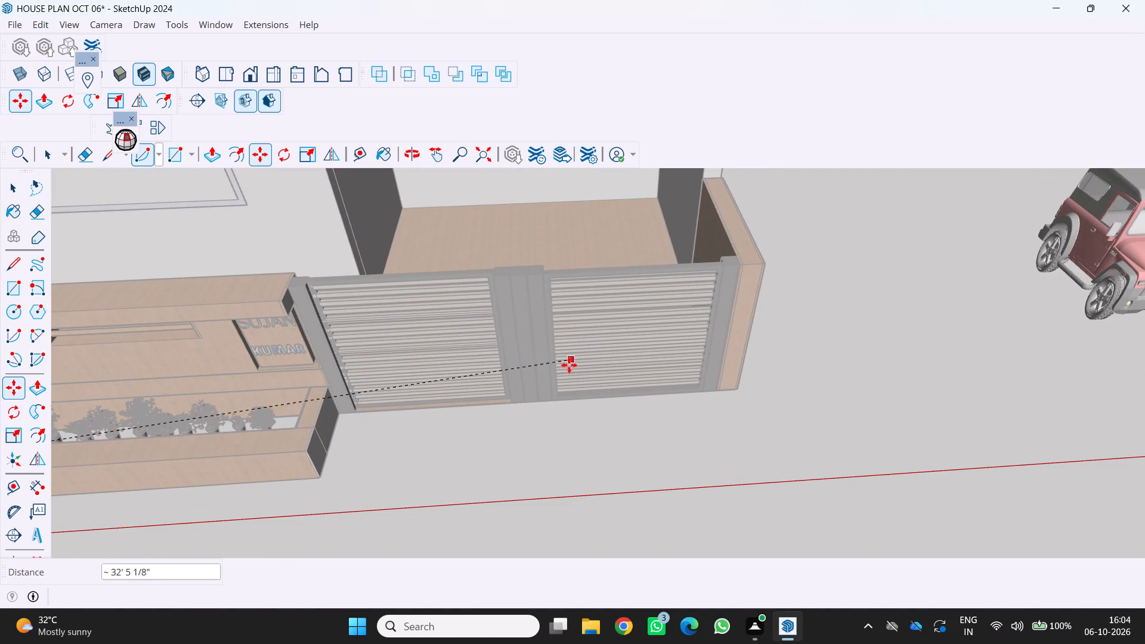
pyautogui.scroll(-5, 563, 402)
pyautogui.click(578, 392)
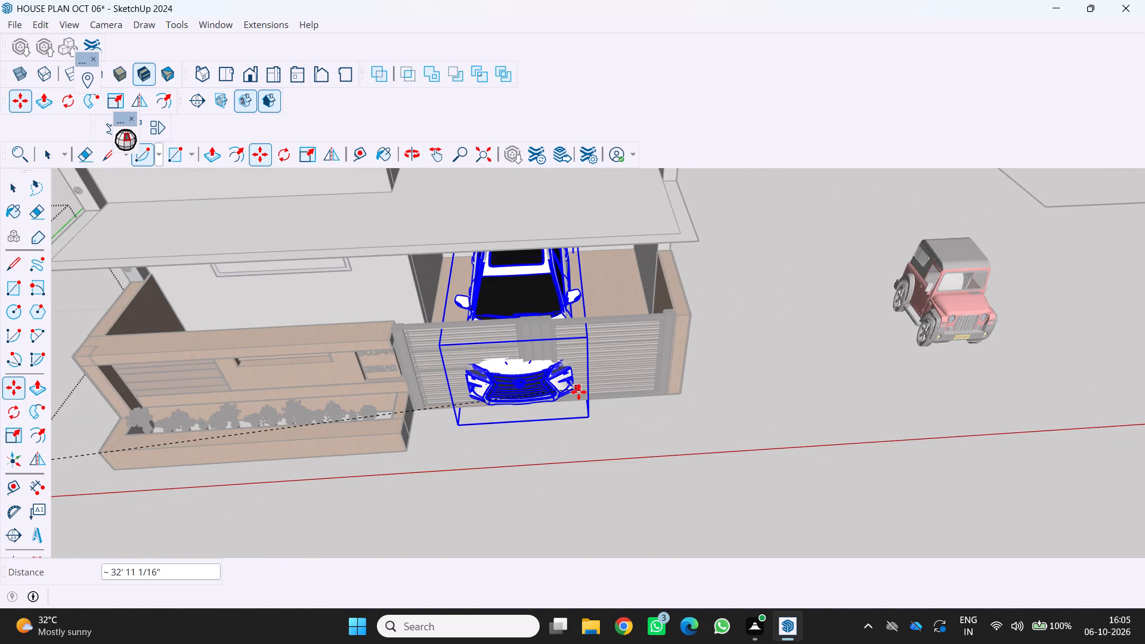
# Scale the SUV down uniformly from its front corner to about 0.75 so it fits behind the closed gate.
pyautogui.scroll(-3, 547, 328)
pyautogui.moveTo(547, 328); pyautogui.dragTo(201, 335, button='middle')
pyautogui.scroll(1, 475, 362)
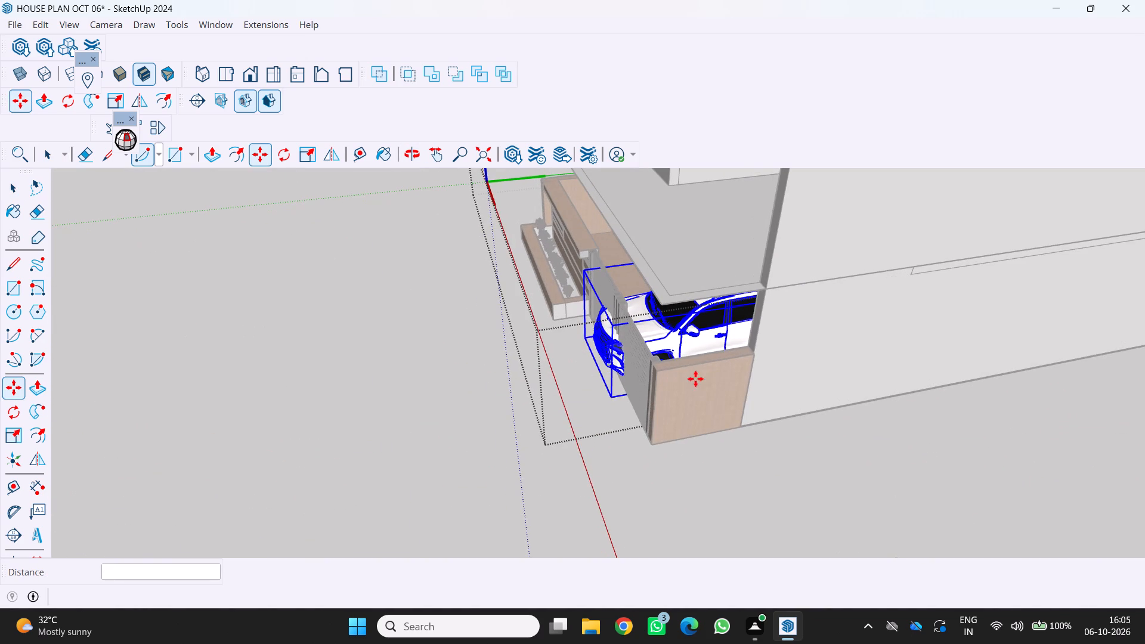
pyautogui.press('s')
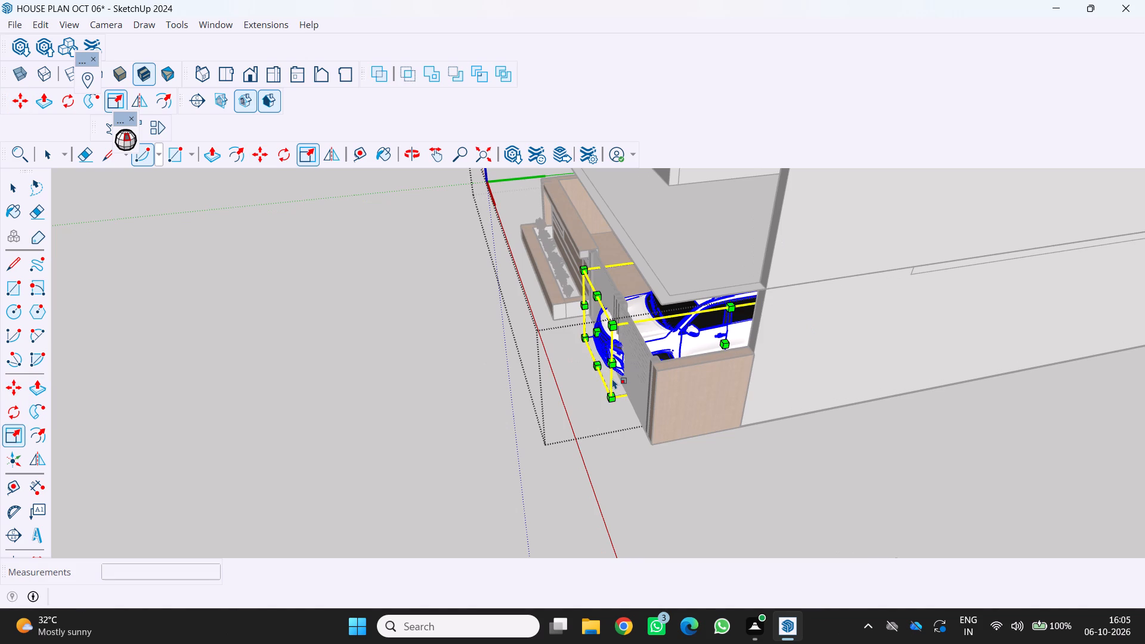
pyautogui.click(612, 379)
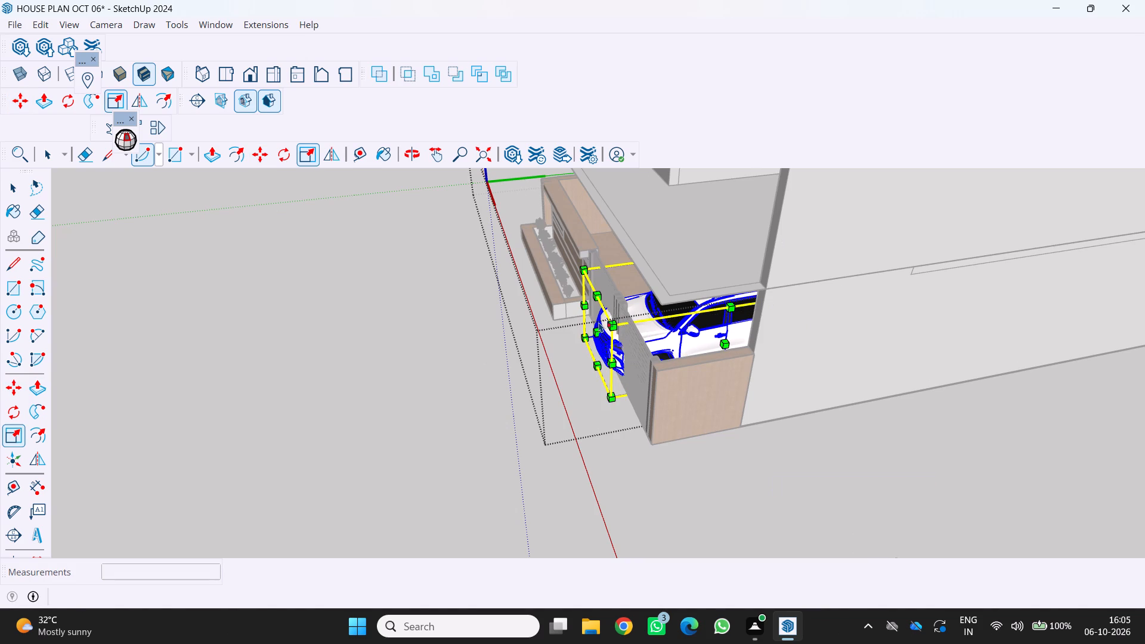
pyautogui.click(609, 328)
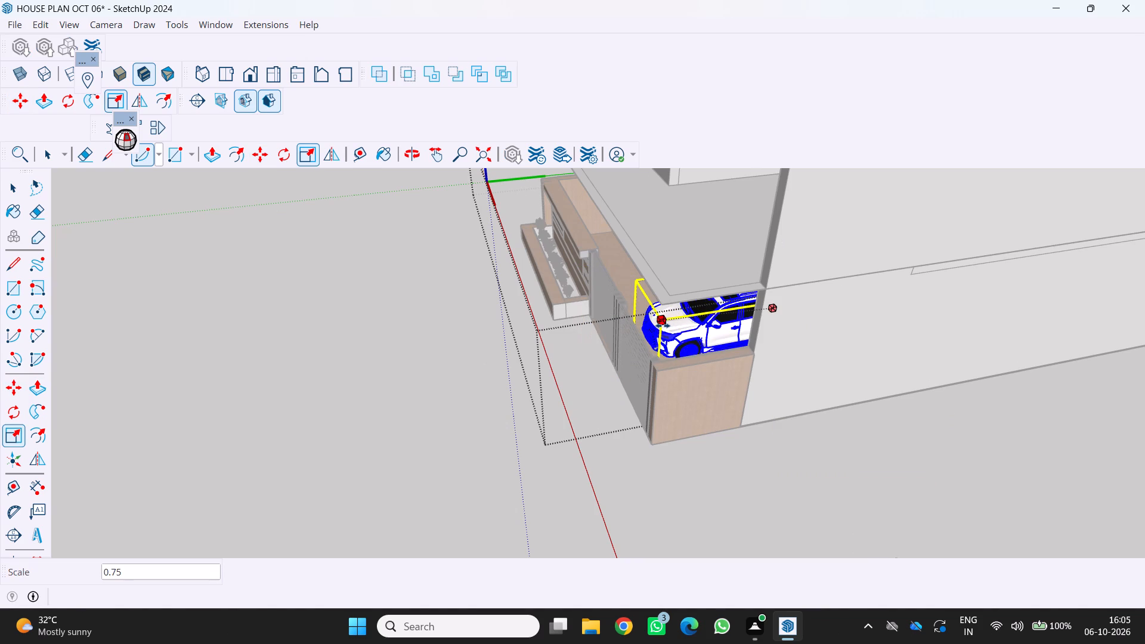
pyautogui.click(663, 326)
pyautogui.scroll(-4, 626, 347)
pyautogui.moveTo(619, 346); pyautogui.dragTo(881, 336, button='middle')
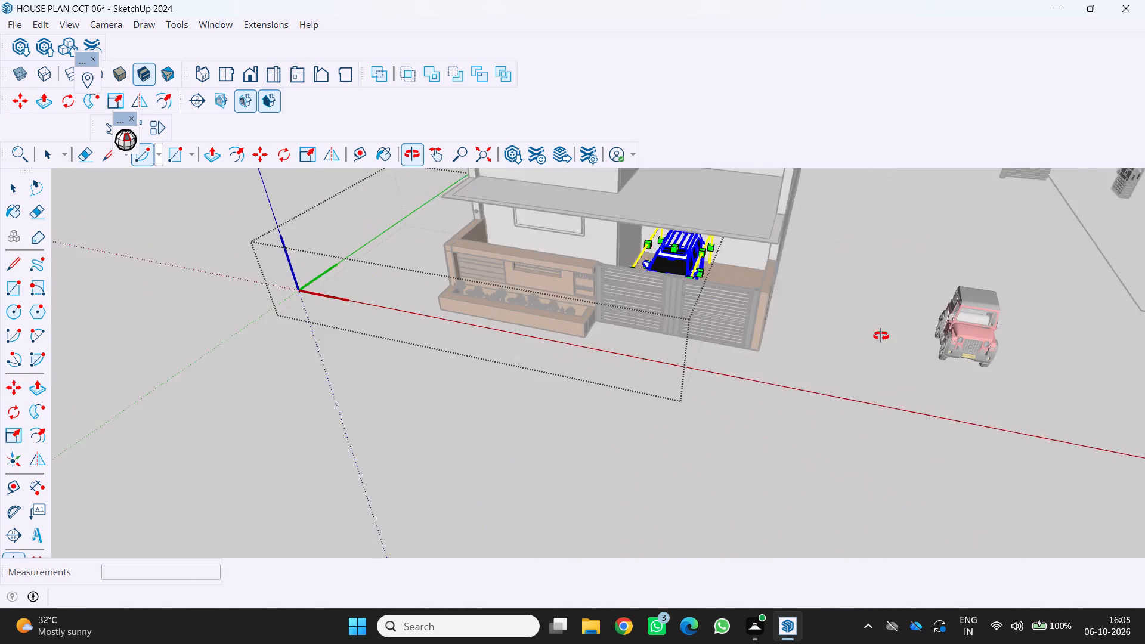
pyautogui.moveTo(881, 336); pyautogui.dragTo(881, 335, button='middle')
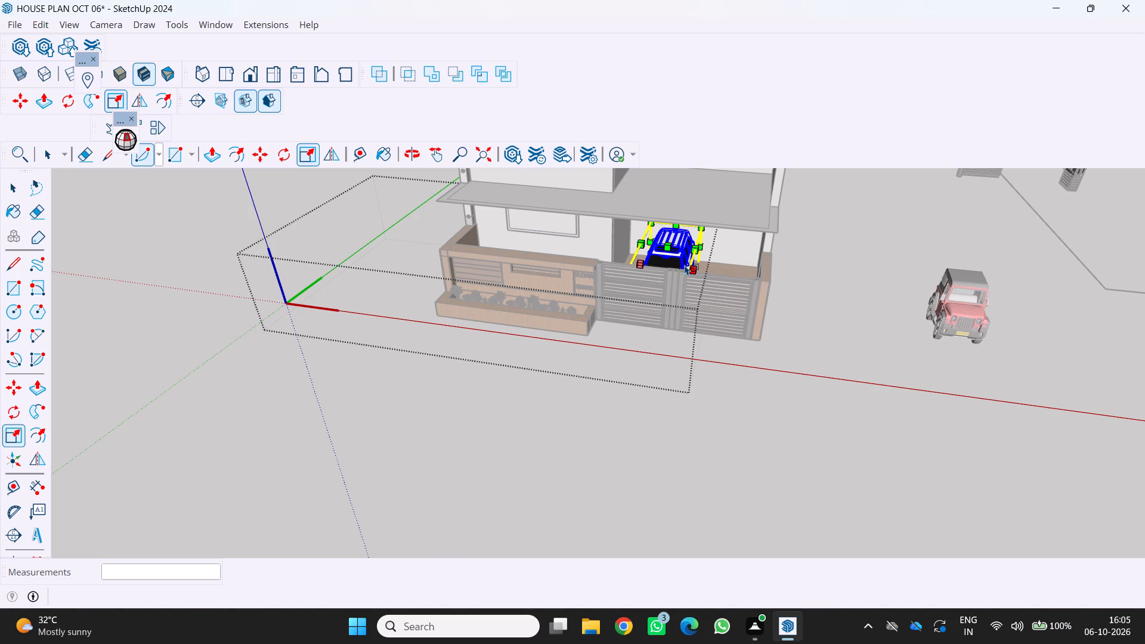
# Shift the scaled SUV about 2' 9" sideways toward the side wall of the parking area and close its component.
pyautogui.press('m')
pyautogui.press('End')
pyautogui.press('End')
pyautogui.press('End')
pyautogui.press('End')
pyautogui.press('End')
pyautogui.press('End')
pyautogui.press('End')
pyautogui.press('End')
pyautogui.press('End')
pyautogui.press('End')
pyautogui.press('End')
pyautogui.press('End')
pyautogui.press('End')
pyautogui.press('End')
pyautogui.press('End')
pyautogui.press('End')
pyautogui.press('End')
pyautogui.press('End')
pyautogui.press('End')
pyautogui.press('End')
pyautogui.click(698, 253)
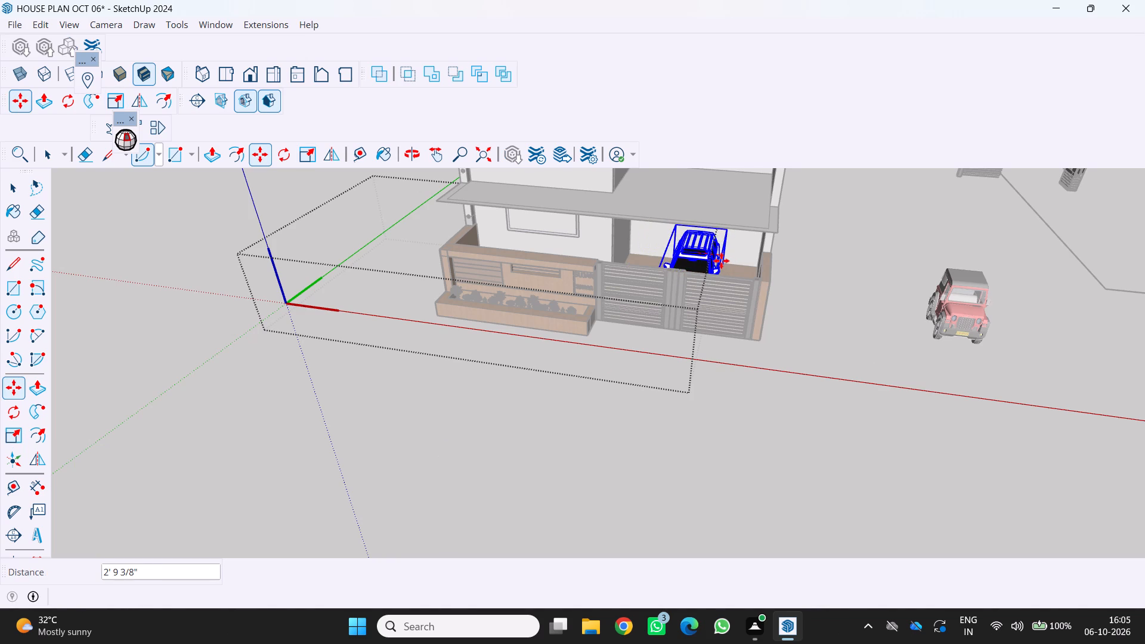
pyautogui.click(720, 261)
pyautogui.press('space')
pyautogui.press('End')
pyautogui.press('End')
pyautogui.press('End')
pyautogui.press('End')
pyautogui.press('End')
pyautogui.press('End')
pyautogui.press('End')
pyautogui.press('End')
pyautogui.press('End')
pyautogui.press('End')
pyautogui.press('End')
pyautogui.press('End')
pyautogui.press('End')
pyautogui.press('End')
pyautogui.press('End')
pyautogui.press('End')
pyautogui.press('End')
pyautogui.press('End')
pyautogui.press('End')
pyautogui.press('End')
pyautogui.click(643, 434)
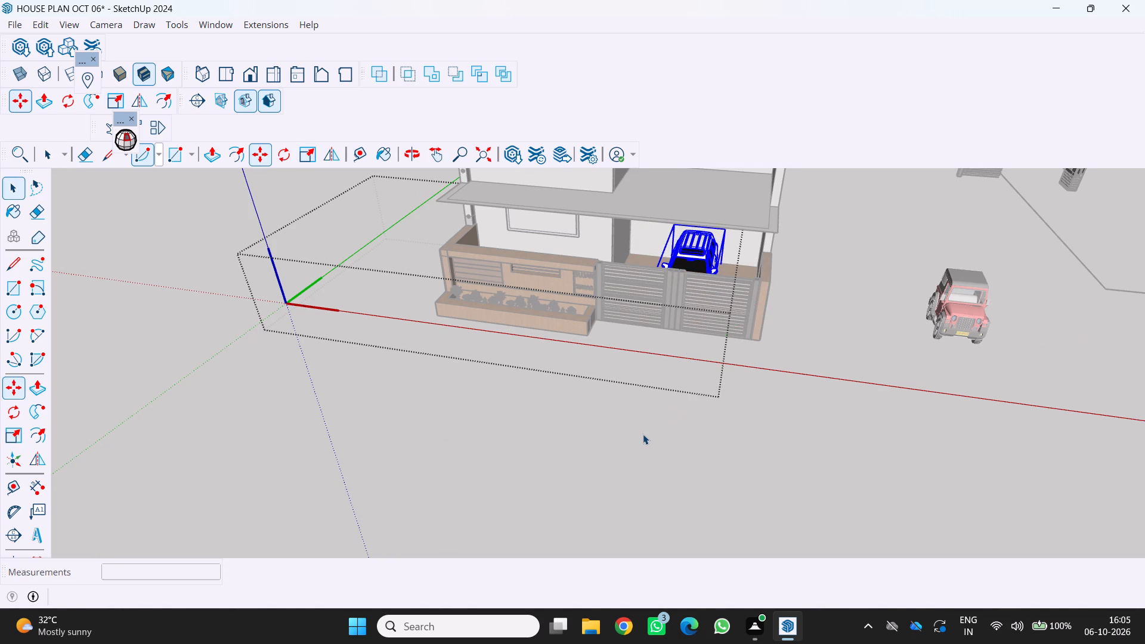
pyautogui.press('space')
pyautogui.press('End')
pyautogui.press('End')
pyautogui.press('End')
pyautogui.press('End')
pyautogui.press('End')
pyautogui.press('End')
pyautogui.press('End')
pyautogui.press('End')
pyautogui.press('End')
pyautogui.press('End')
pyautogui.press('End')
pyautogui.press('End')
pyautogui.press('End')
pyautogui.press('End')
pyautogui.press('End')
pyautogui.press('End')
pyautogui.press('End')
pyautogui.press('End')
pyautogui.press('End')
pyautogui.press('End')
# Examine the parked SUV behind the gate, the front boundary wall and the house facade from several angles.
pyautogui.scroll(4, 595, 420)
pyautogui.moveTo(595, 420); pyautogui.dragTo(605, 425, button='middle')
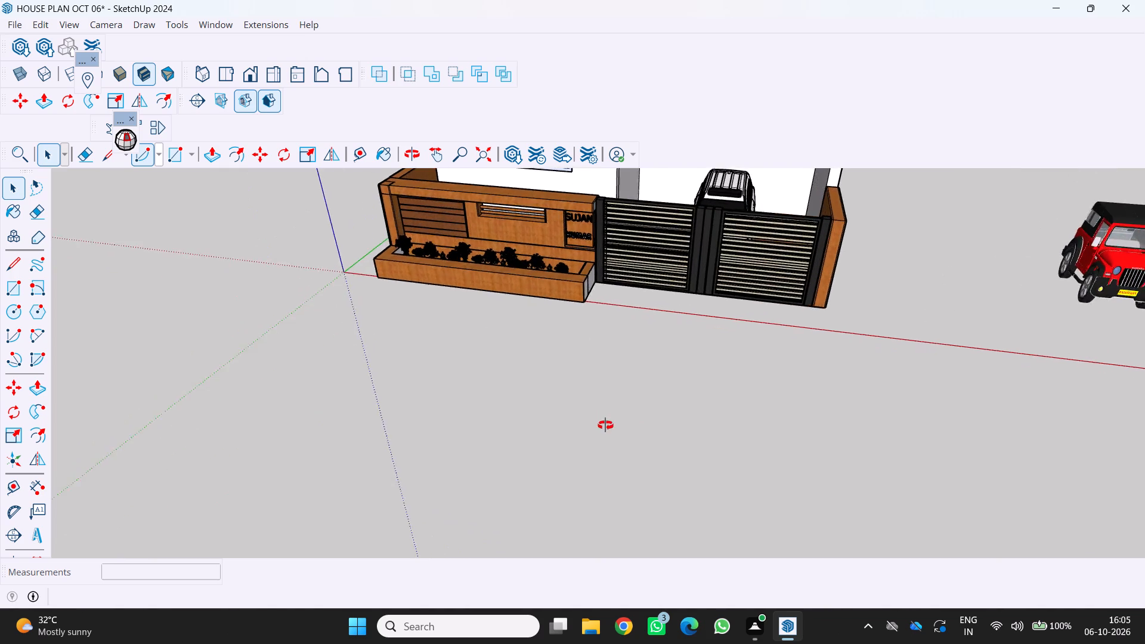
pyautogui.moveTo(605, 425); pyautogui.dragTo(631, 436, button='middle')
pyautogui.scroll(-4, 631, 436)
pyautogui.moveTo(608, 422); pyautogui.dragTo(596, 358, button='middle')
pyautogui.scroll(6, 596, 359)
pyautogui.moveTo(670, 325); pyautogui.dragTo(701, 458, button='middle')
pyautogui.scroll(-5, 701, 458)
pyautogui.moveTo(701, 458); pyautogui.dragTo(701, 343, button='middle')
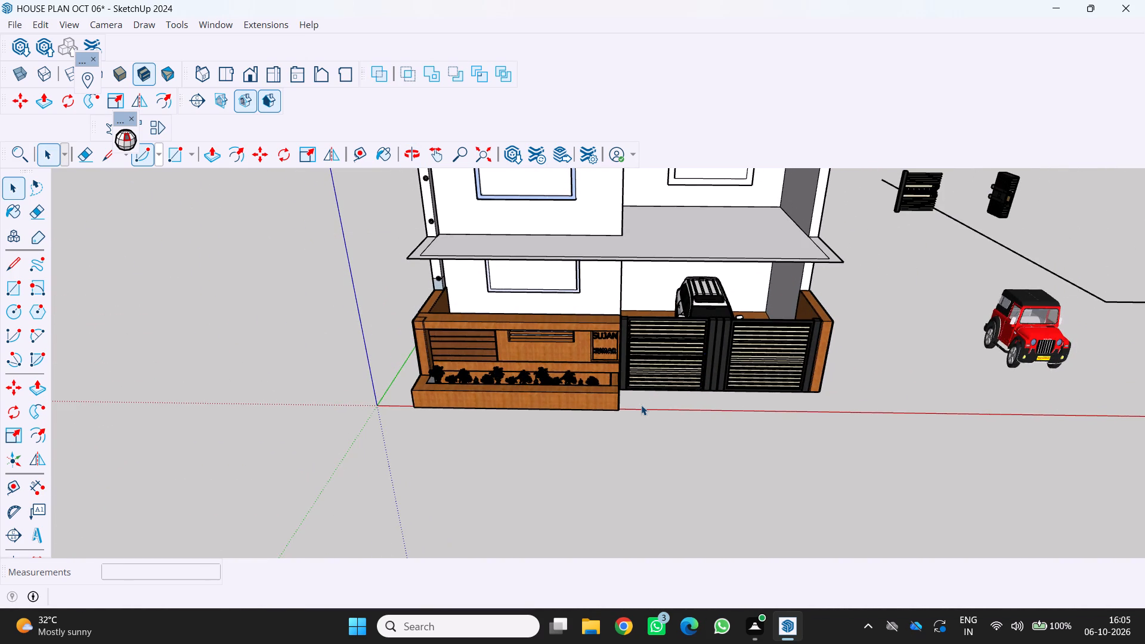
pyautogui.scroll(-1, 641, 405)
pyautogui.scroll(1, 655, 409)
pyautogui.moveTo(851, 358); pyautogui.dragTo(729, 441, button='middle')
pyautogui.scroll(-3, 746, 439)
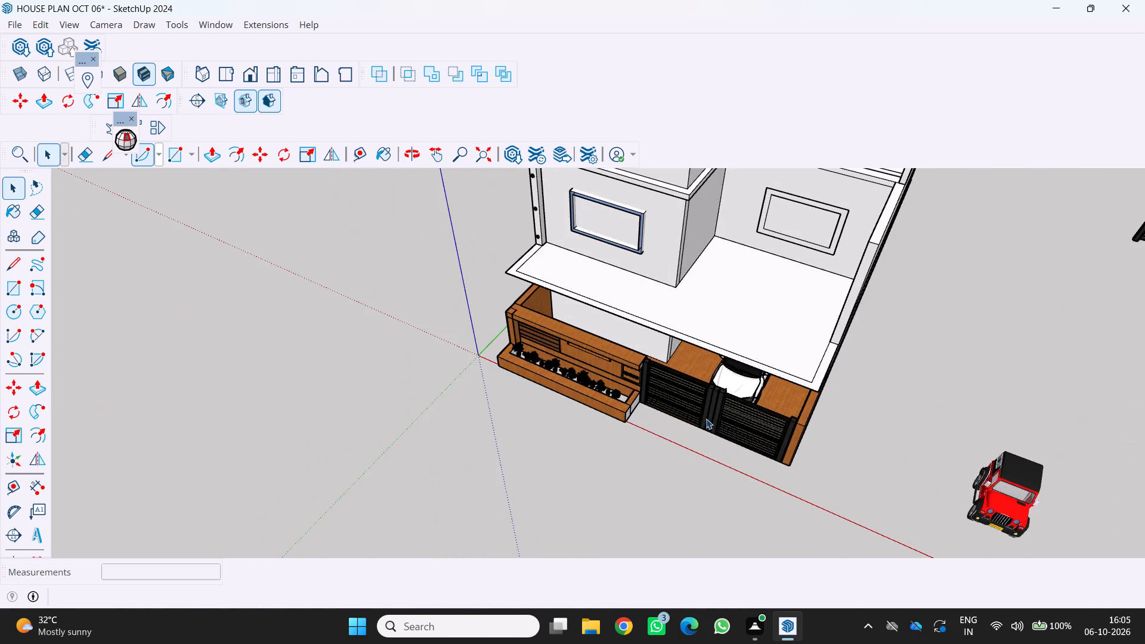
pyautogui.moveTo(706, 416); pyautogui.dragTo(1001, 314, button='middle')
pyautogui.scroll(1, 1000, 318)
pyautogui.scroll(-2, 766, 379)
pyautogui.moveTo(745, 374); pyautogui.dragTo(677, 314, button='middle')
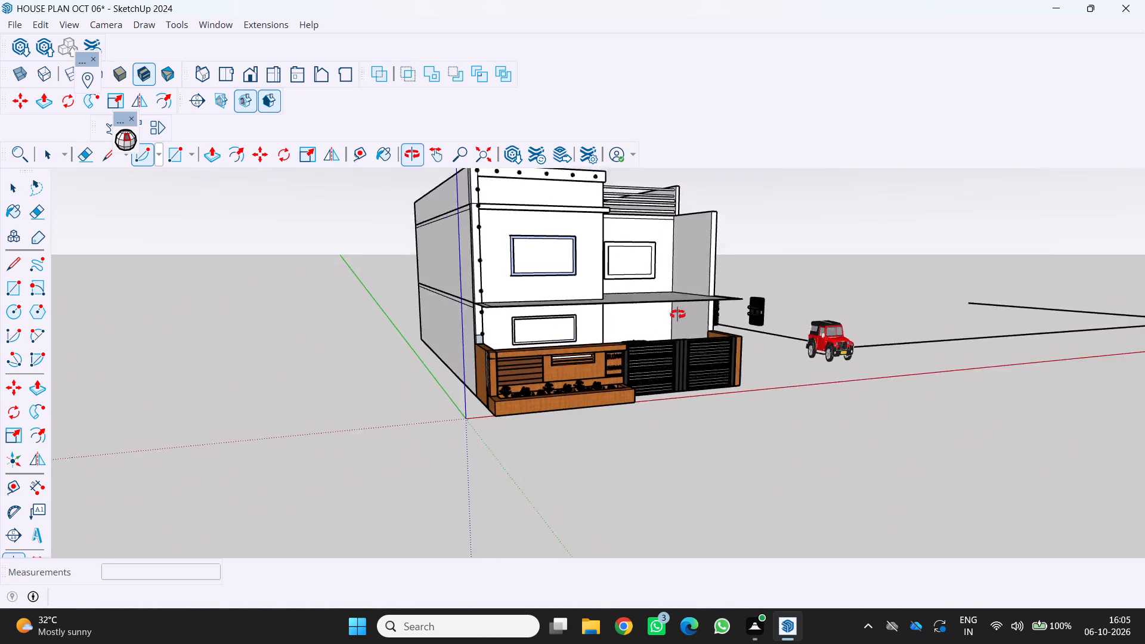
pyautogui.moveTo(677, 314); pyautogui.dragTo(673, 306, button='middle')
pyautogui.scroll(1, 611, 245)
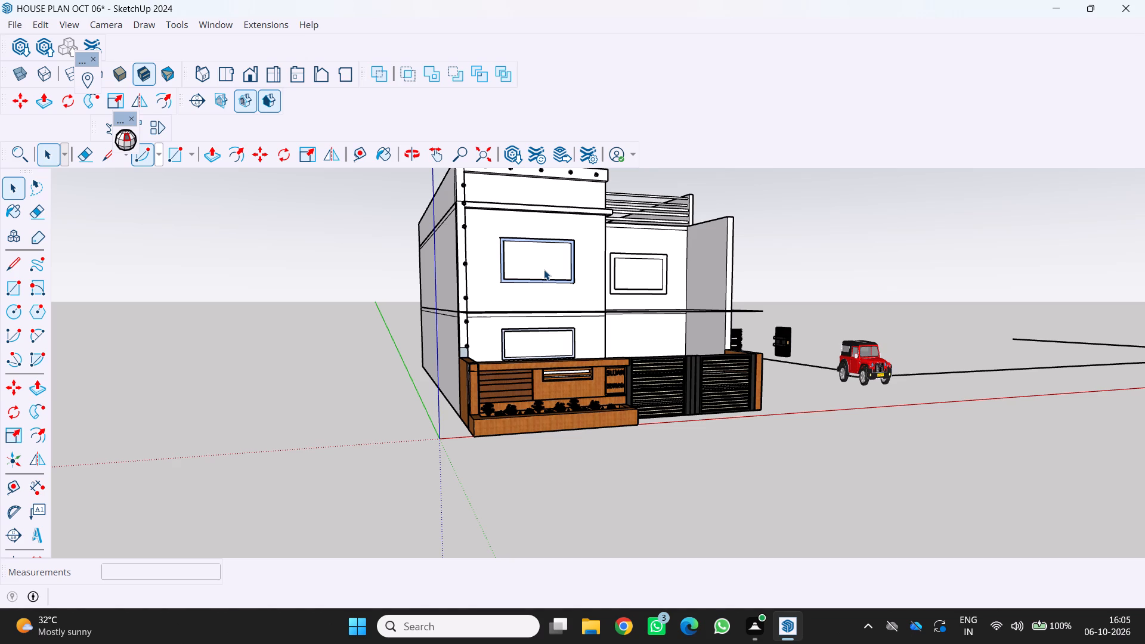
pyautogui.scroll(-2, 429, 332)
pyautogui.moveTo(509, 233); pyautogui.dragTo(197, 296, button='middle')
pyautogui.scroll(-1, 563, 239)
pyautogui.moveTo(599, 279); pyautogui.dragTo(797, 290, button='middle')
pyautogui.scroll(3, 642, 196)
pyautogui.moveTo(594, 234); pyautogui.dragTo(649, 189, button='middle')
pyautogui.middleClick(649, 189)
pyautogui.scroll(-4, 589, 230)
pyautogui.moveTo(590, 230); pyautogui.dragTo(624, 355, button='middle')
pyautogui.scroll(-3, 626, 354)
pyautogui.scroll(2, 555, 197)
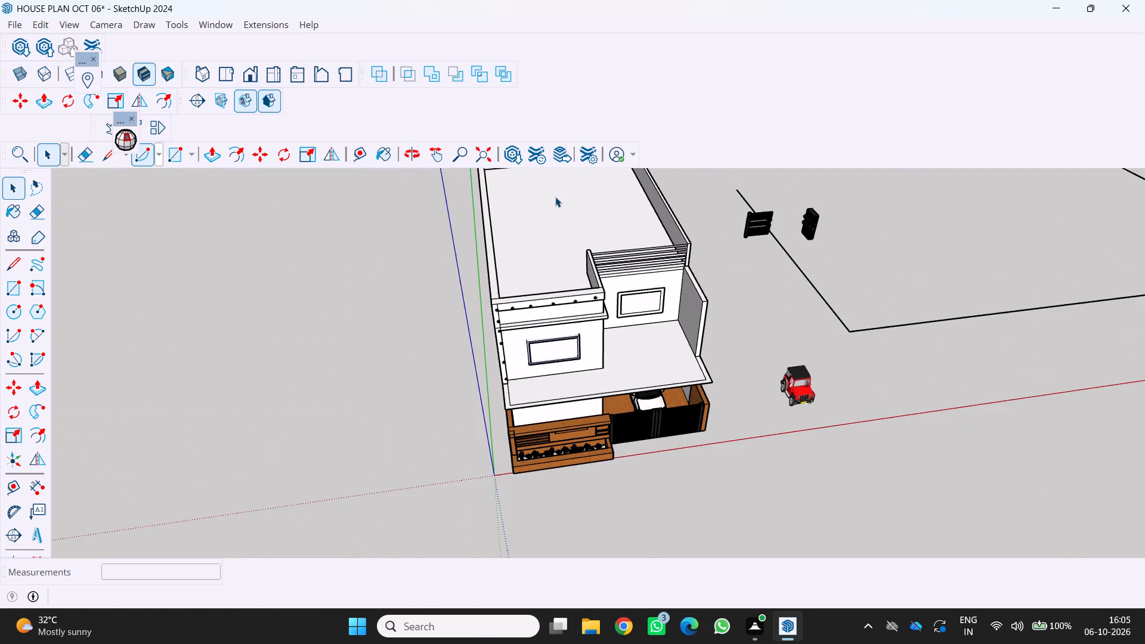
# Examine the whole house from the front, the roof and the parking side.
pyautogui.scroll(3, 555, 197)
pyautogui.scroll(-6, 555, 197)
pyautogui.moveTo(555, 197); pyautogui.dragTo(510, 208, button='middle')
pyautogui.scroll(-3, 555, 197)
pyautogui.scroll(4, 636, 166)
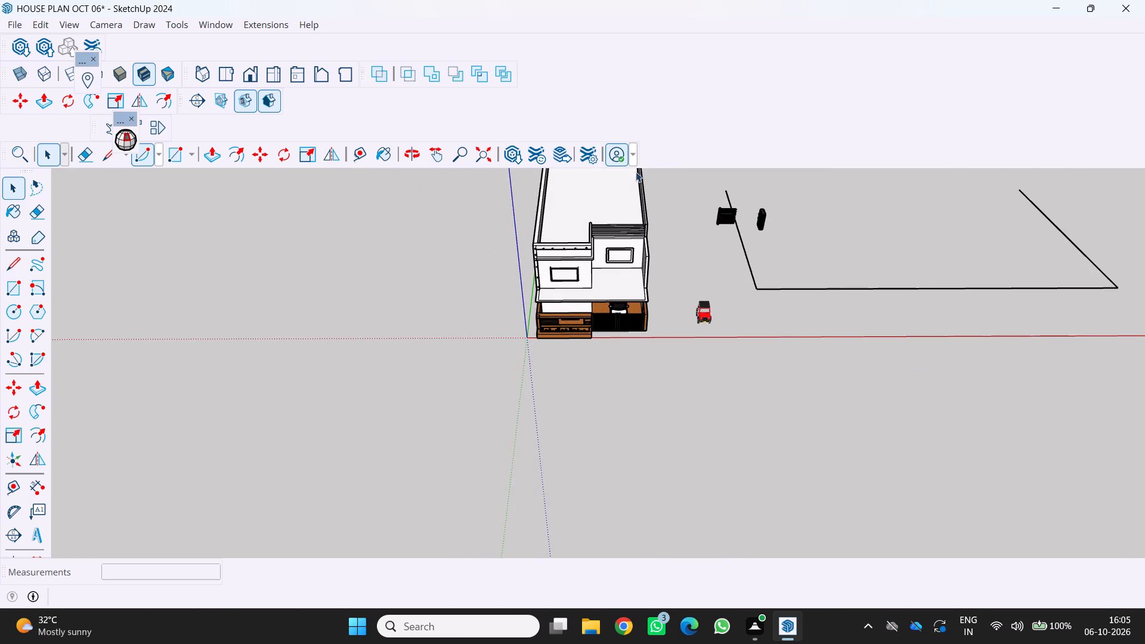
pyautogui.scroll(7, 570, 192)
pyautogui.scroll(-5, 594, 196)
pyautogui.moveTo(594, 196); pyautogui.dragTo(525, 180, button='middle')
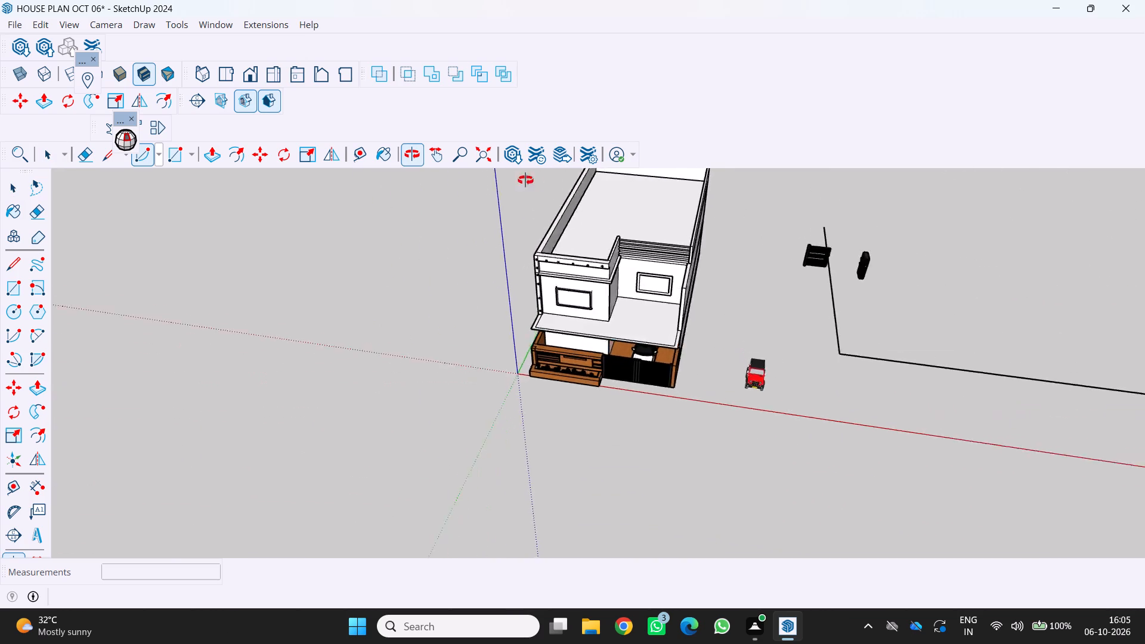
pyautogui.moveTo(525, 180); pyautogui.dragTo(392, 185, button='middle')
pyautogui.middleClick(392, 185)
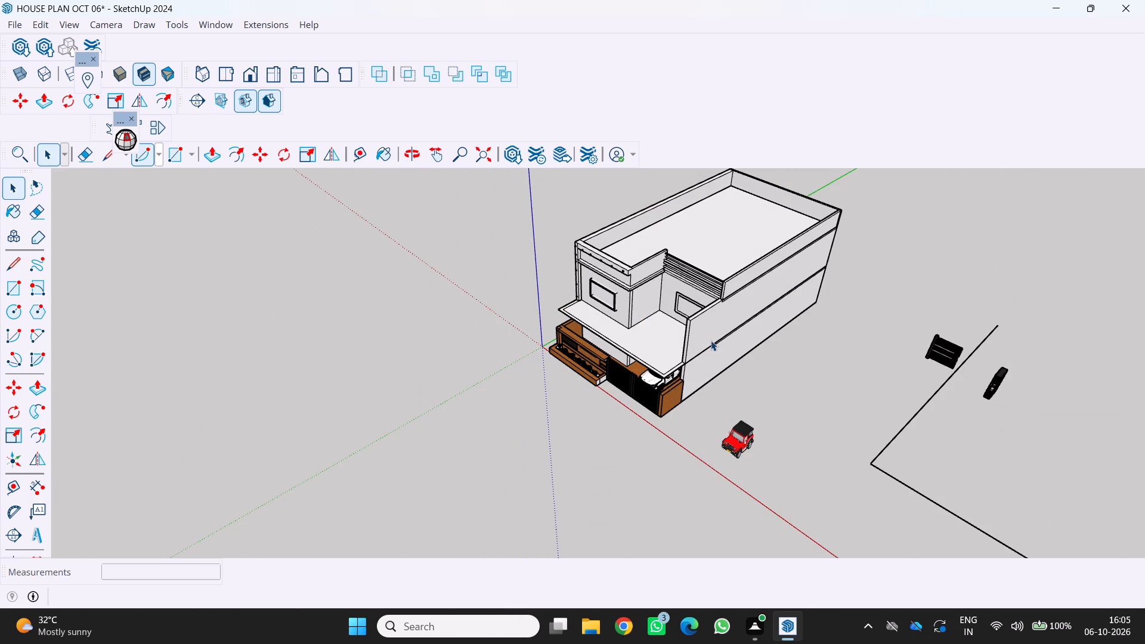
pyautogui.moveTo(711, 340); pyautogui.dragTo(861, 301, button='middle')
pyautogui.scroll(3, 751, 330)
pyautogui.moveTo(751, 330); pyautogui.dragTo(698, 289, button='middle')
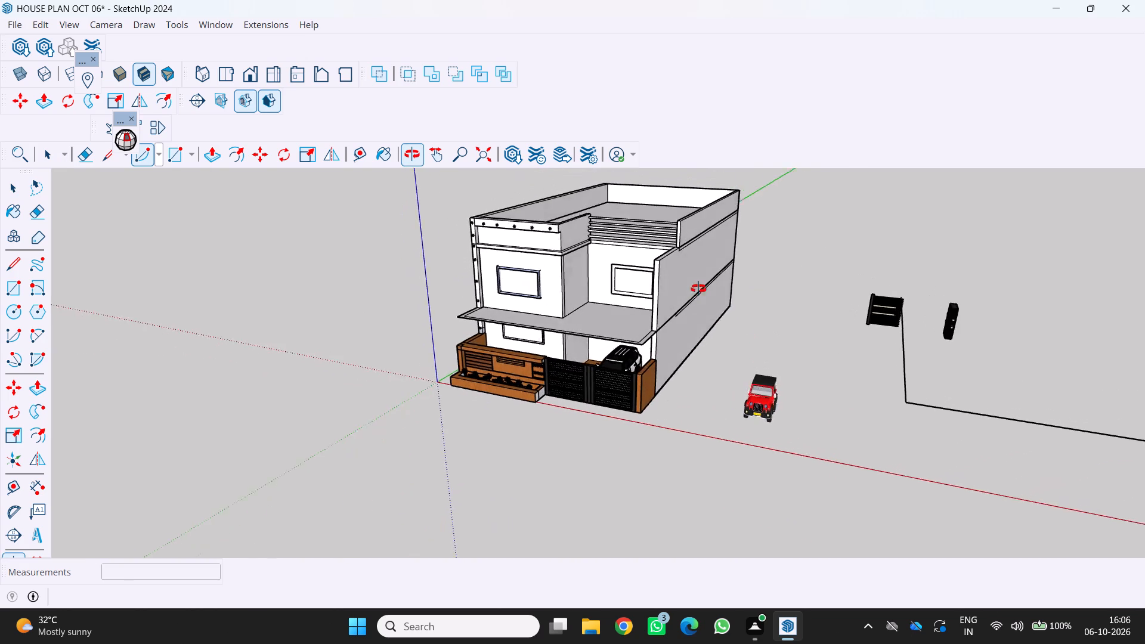
pyautogui.moveTo(698, 289); pyautogui.dragTo(681, 284, button='middle')
pyautogui.scroll(-5, 713, 296)
pyautogui.moveTo(714, 296); pyautogui.dragTo(803, 225, button='middle')
pyautogui.scroll(1, 714, 296)
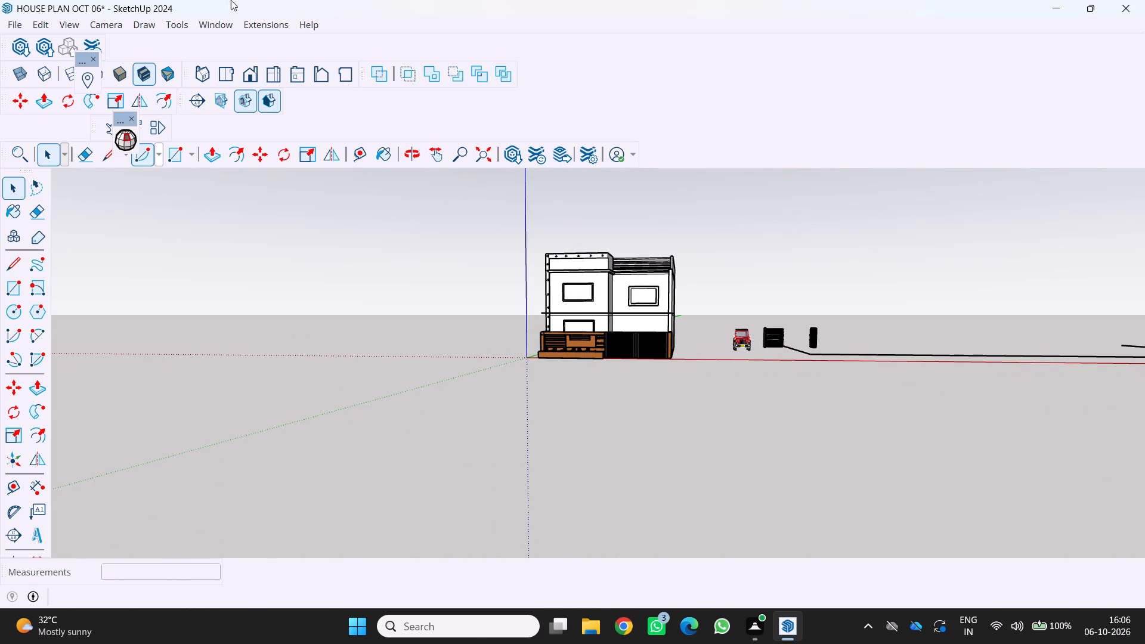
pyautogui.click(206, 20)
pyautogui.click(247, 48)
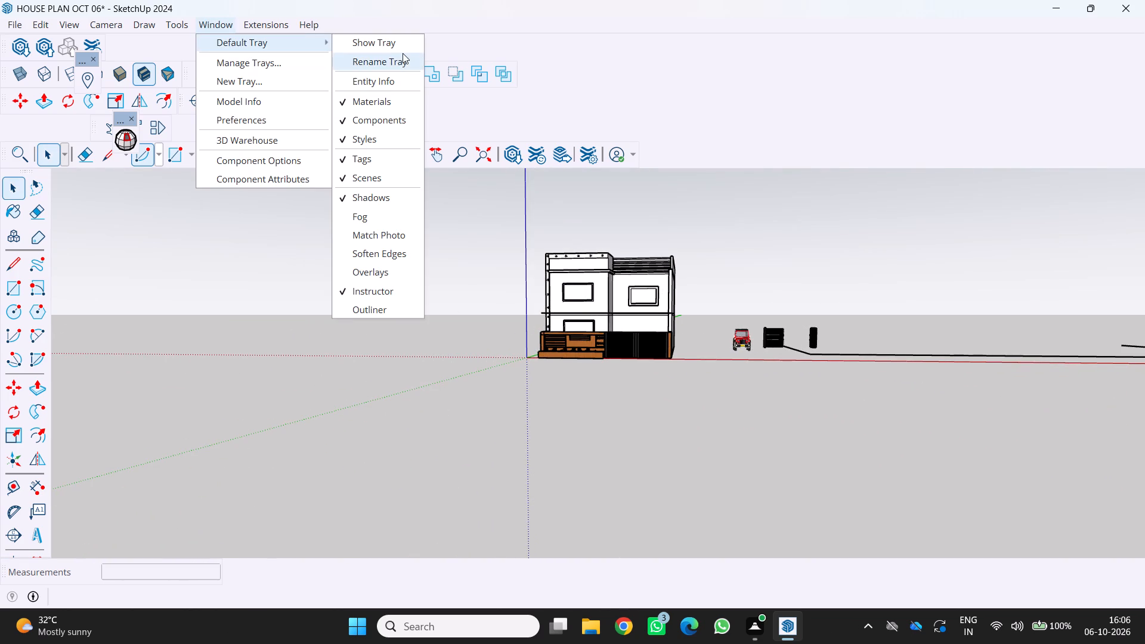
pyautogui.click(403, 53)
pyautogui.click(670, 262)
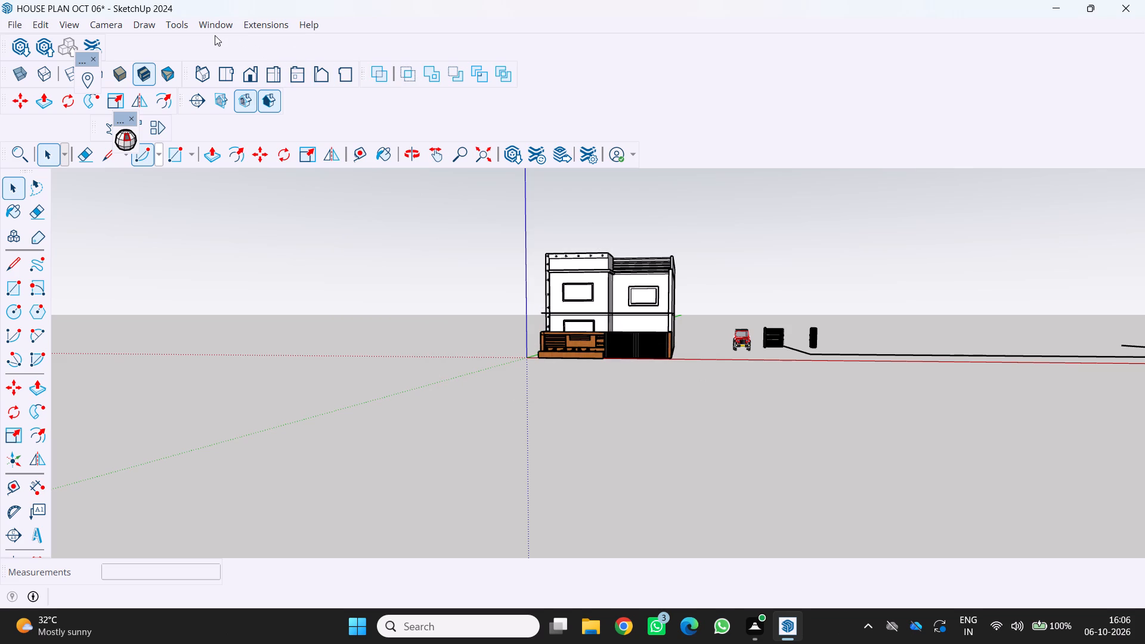
# Save the model in Documents as HOUSE PLAN OCT 06.skp, overwriting the existing file.
pyautogui.scroll(3, 440, 289)
pyautogui.scroll(1, 515, 324)
pyautogui.moveTo(519, 323); pyautogui.dragTo(536, 442, button='middle')
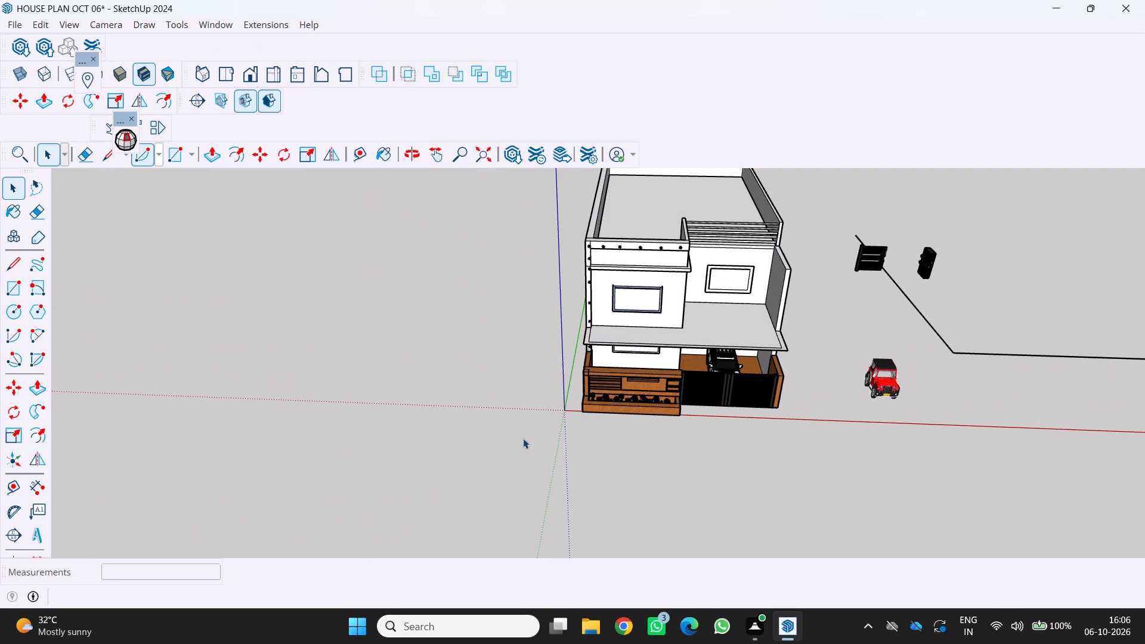
pyautogui.hotkey('ctrl', 's')
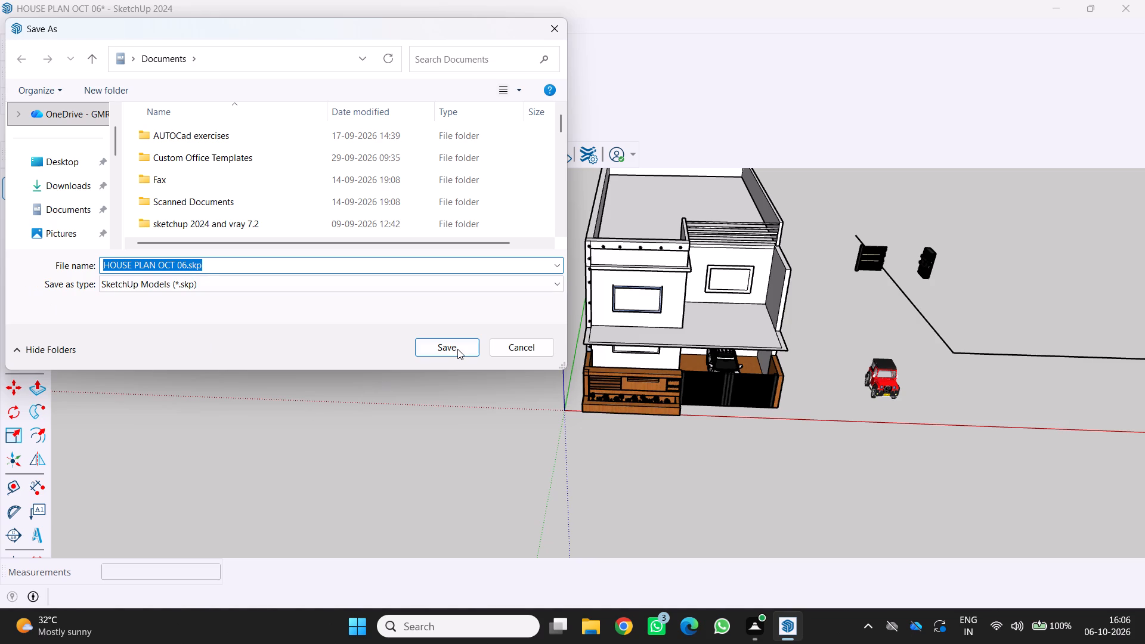
pyautogui.click(458, 348)
pyautogui.click(606, 310)
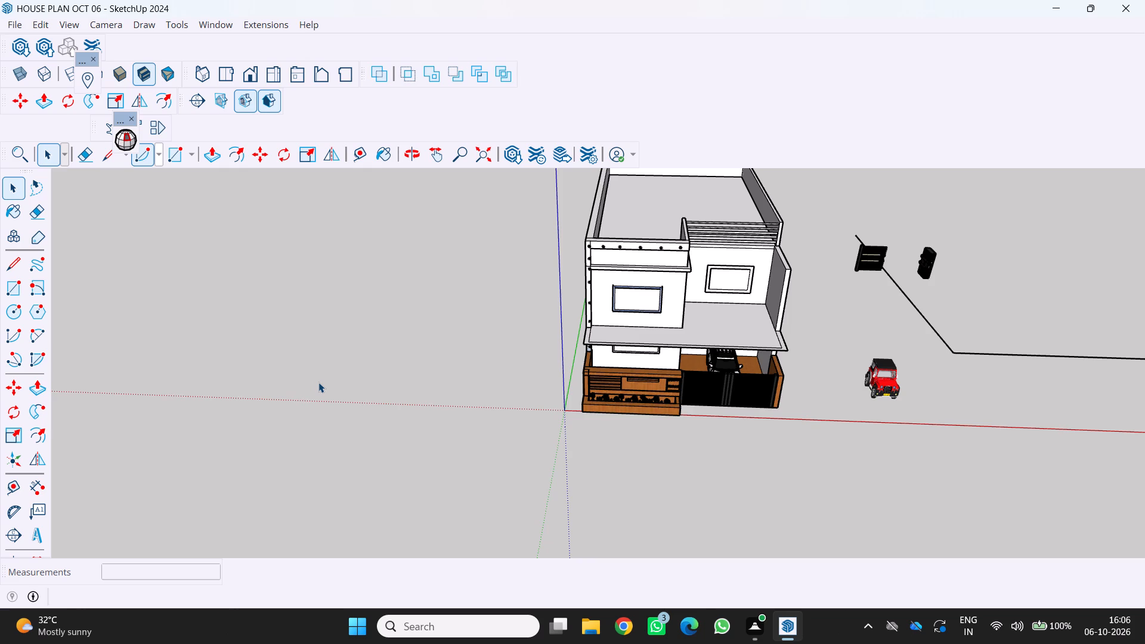
# Show the Default Tray beside the model.
pyautogui.scroll(-3, 537, 323)
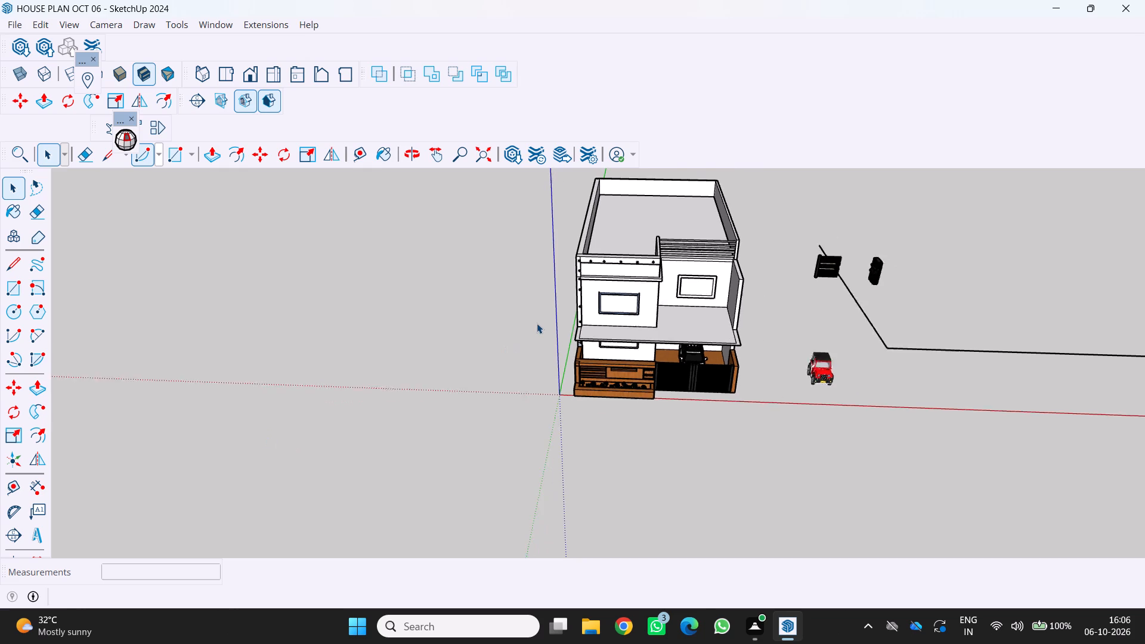
pyautogui.moveTo(536, 322); pyautogui.dragTo(505, 268, button='middle')
pyautogui.scroll(3, 505, 270)
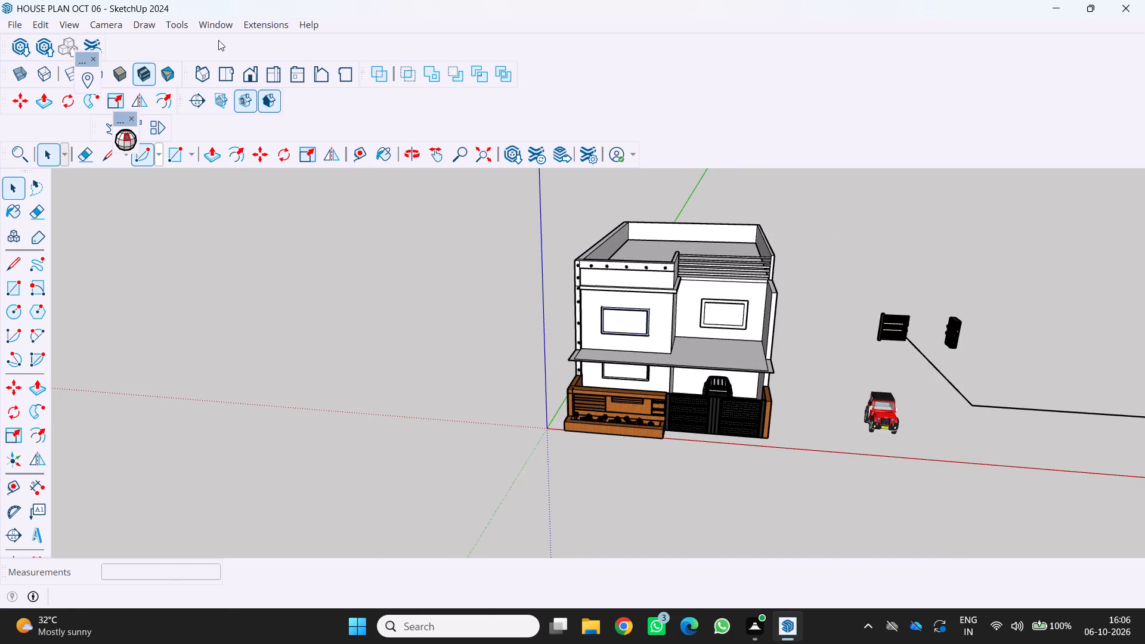
pyautogui.click(203, 25)
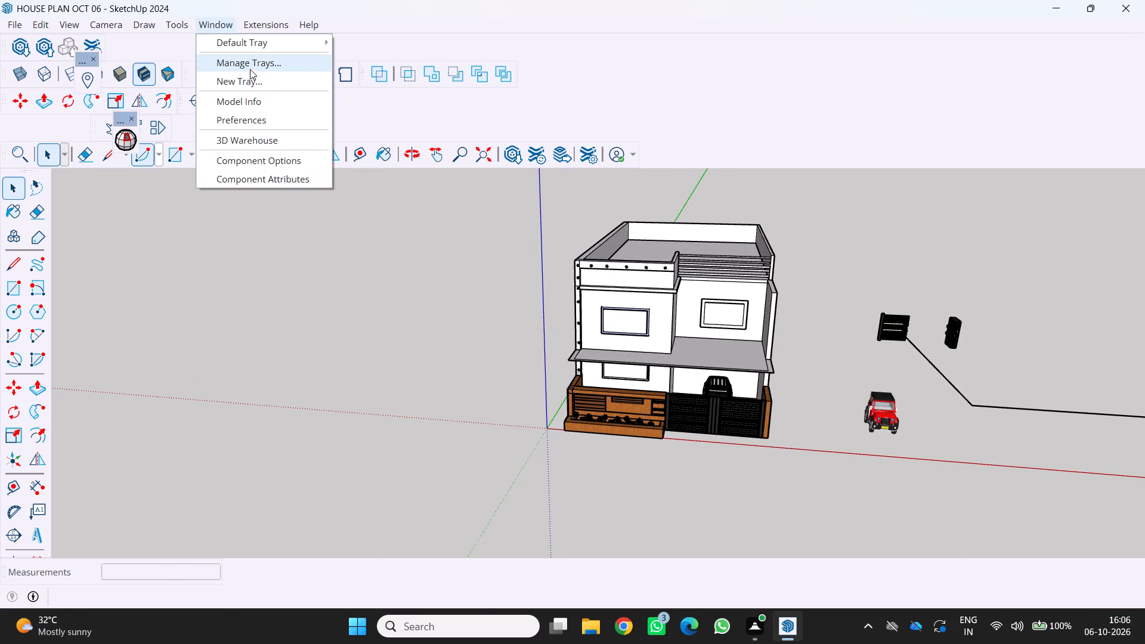
pyautogui.click(264, 38)
pyautogui.click(378, 35)
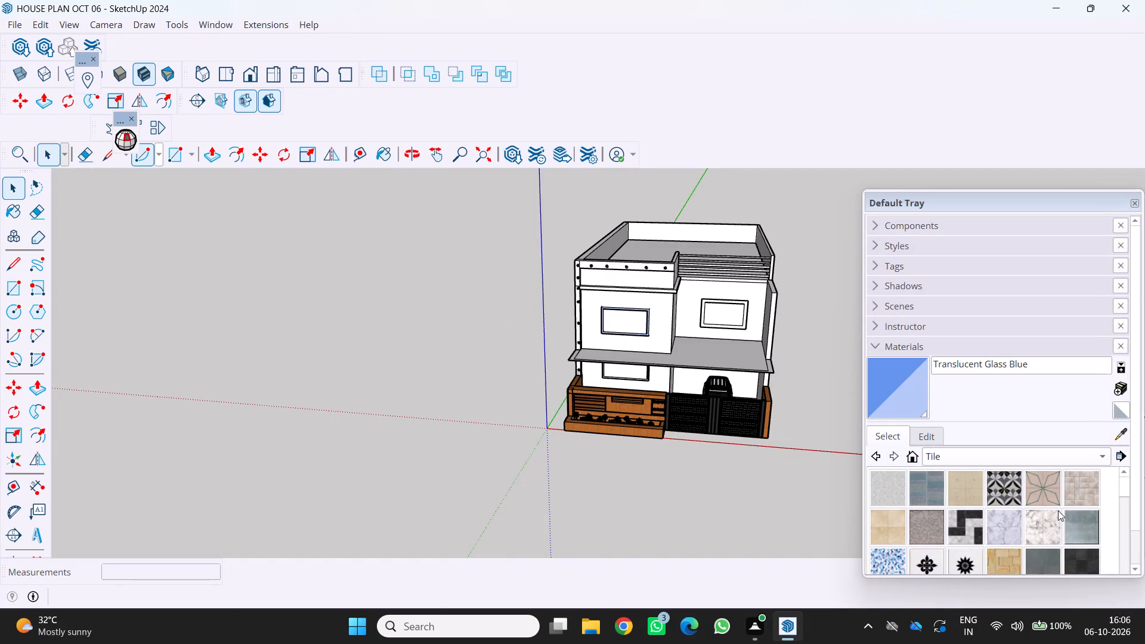
# Paint the upper-floor and ground-floor walls of the house with the Tile Canvas material.
pyautogui.scroll(-4, 977, 519)
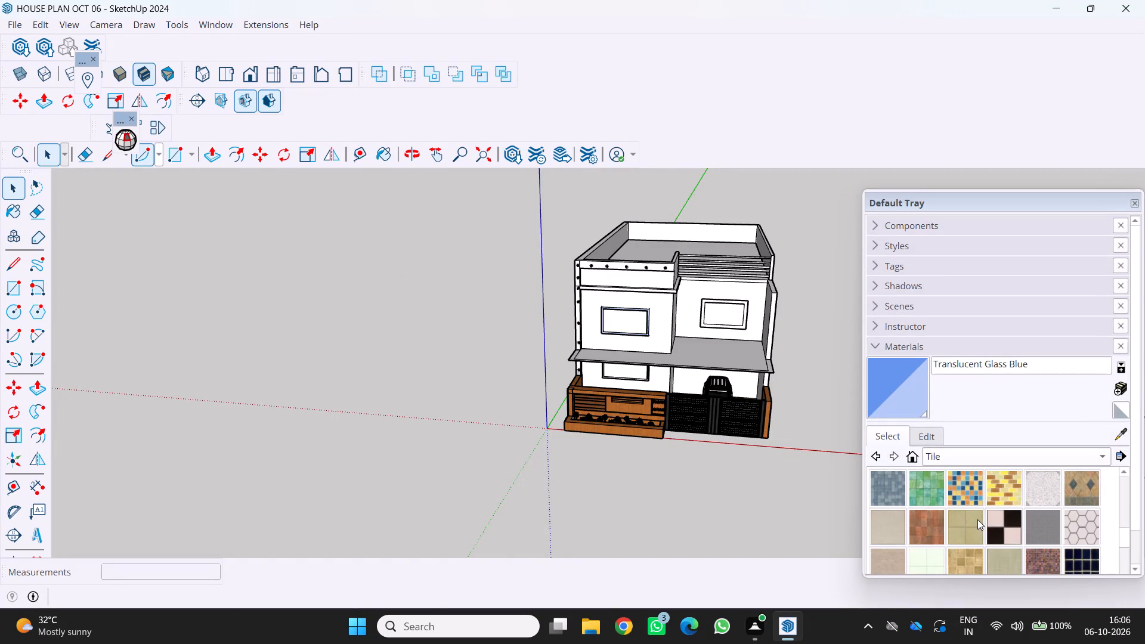
pyautogui.click(884, 525)
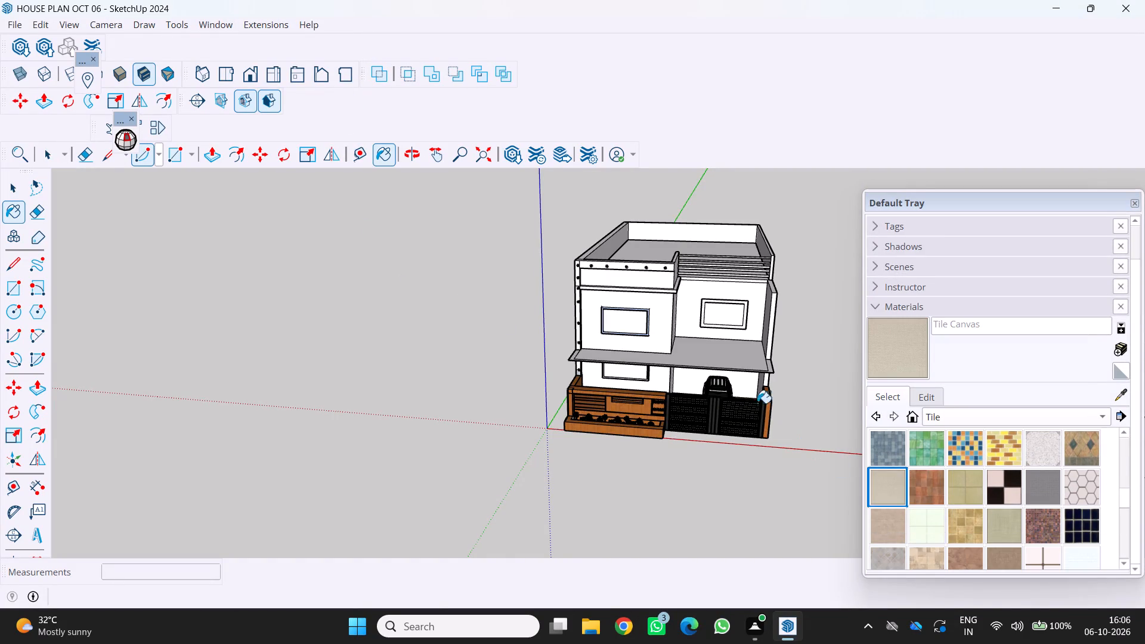
pyautogui.click(685, 323)
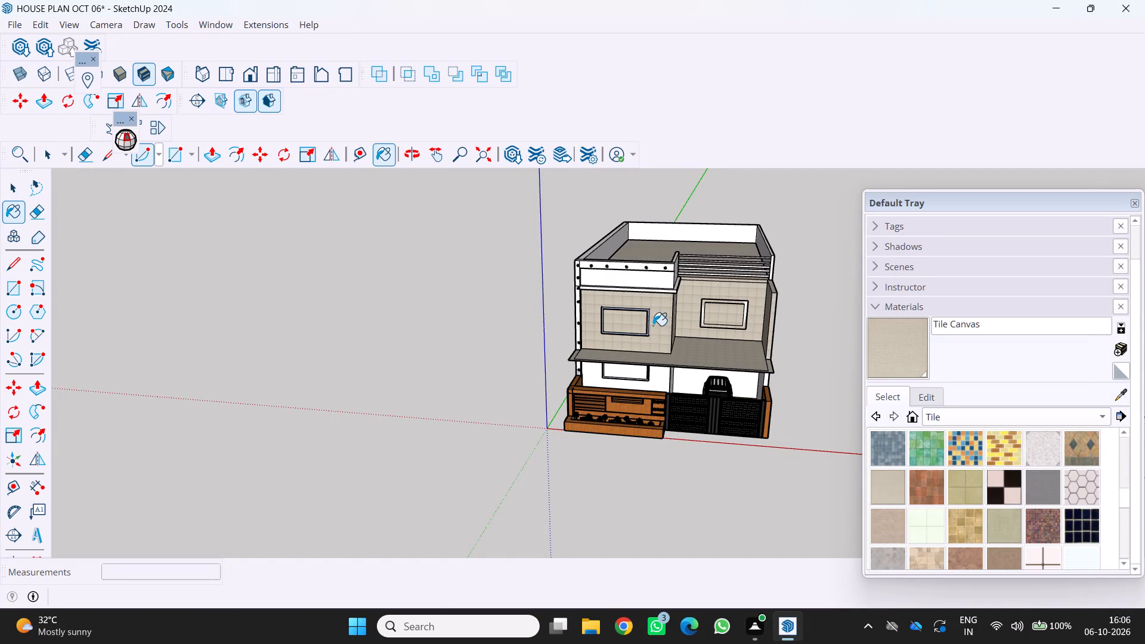
pyautogui.scroll(-4, 640, 315)
pyautogui.moveTo(742, 332); pyautogui.dragTo(579, 349, button='middle')
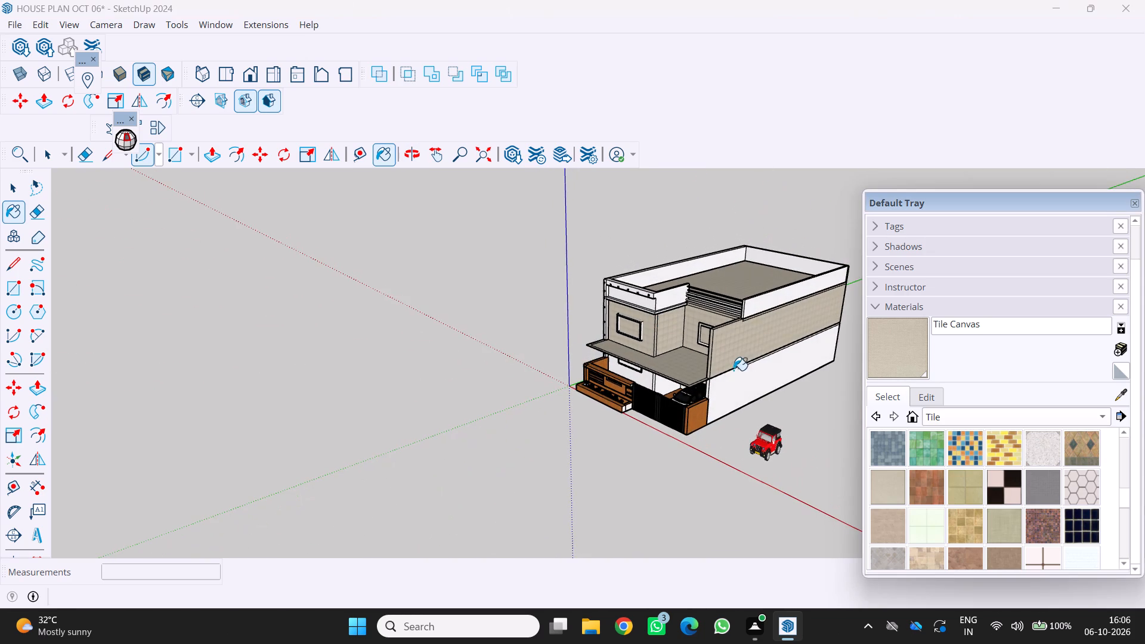
pyautogui.click(731, 398)
# Paint the outer roof parapet faces on the front and on the side away from the parking with Tile Canvas.
pyautogui.scroll(-2, 731, 399)
pyautogui.moveTo(731, 399); pyautogui.dragTo(933, 320, button='middle')
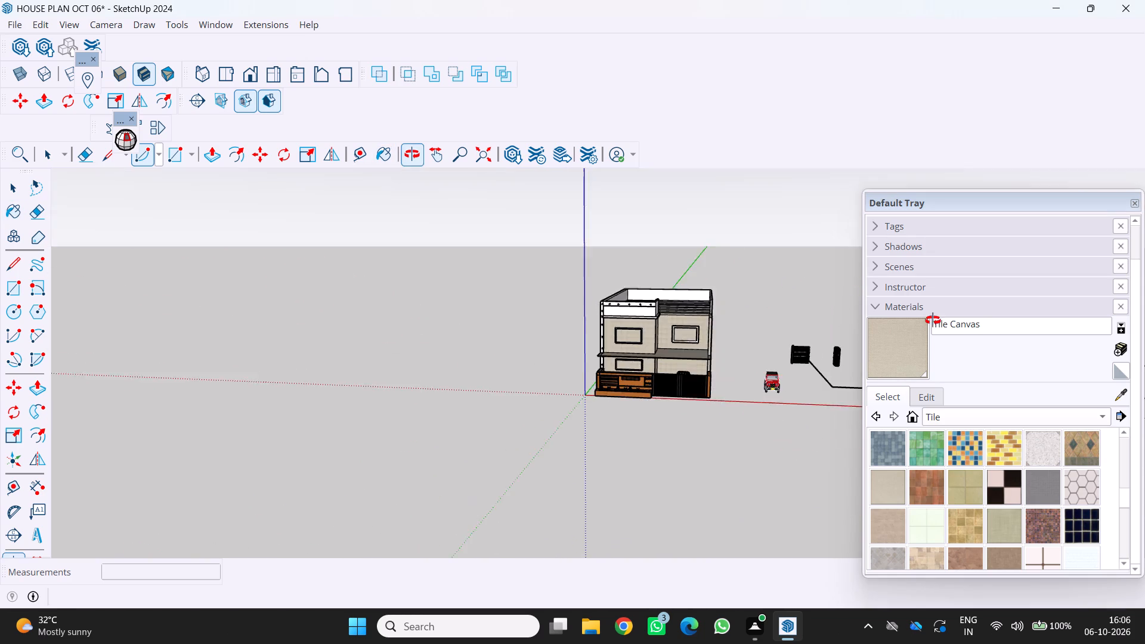
pyautogui.moveTo(933, 320); pyautogui.dragTo(934, 318, button='middle')
pyautogui.scroll(5, 557, 316)
pyautogui.click(661, 310)
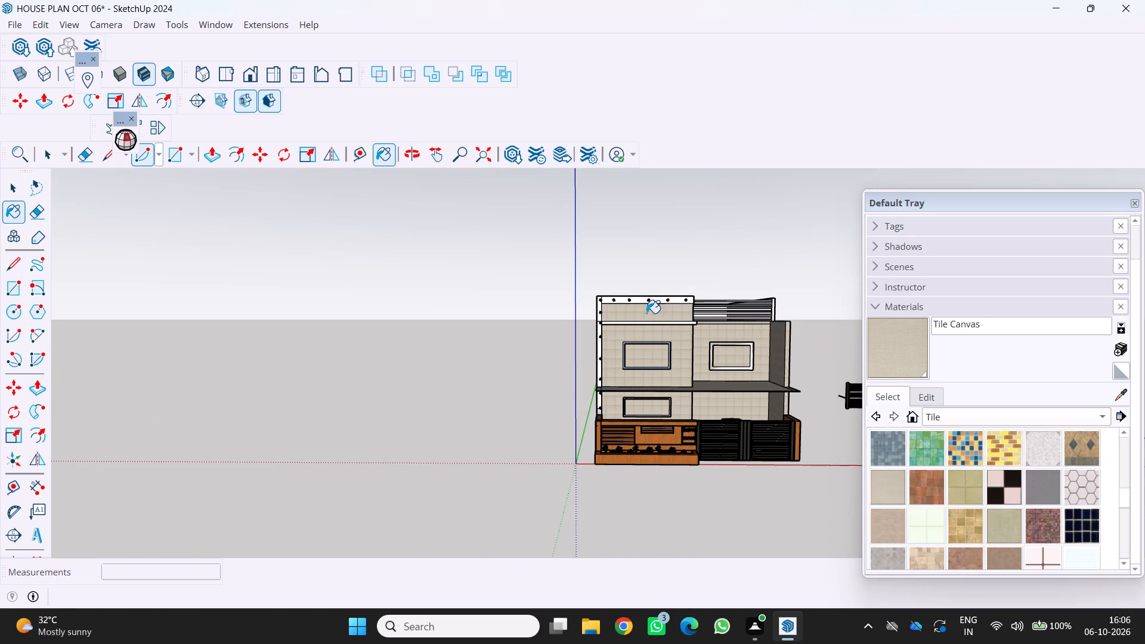
pyautogui.scroll(3, 640, 299)
pyautogui.scroll(-1, 503, 306)
pyautogui.moveTo(503, 306); pyautogui.dragTo(682, 388, button='middle')
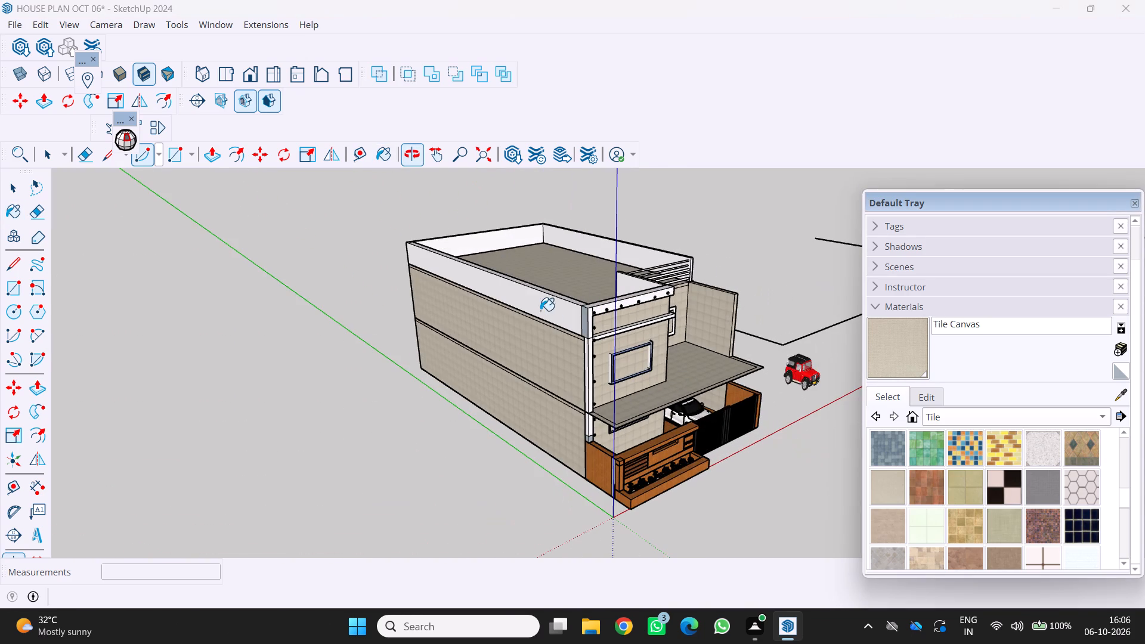
pyautogui.click(527, 298)
# Apply Tile Canvas to the side parapet's top and to the roof-side faces of the rear, front-return and parking-side parapets.
pyautogui.scroll(-5, 467, 247)
pyautogui.scroll(1, 469, 246)
pyautogui.moveTo(469, 246); pyautogui.dragTo(533, 295, button='middle')
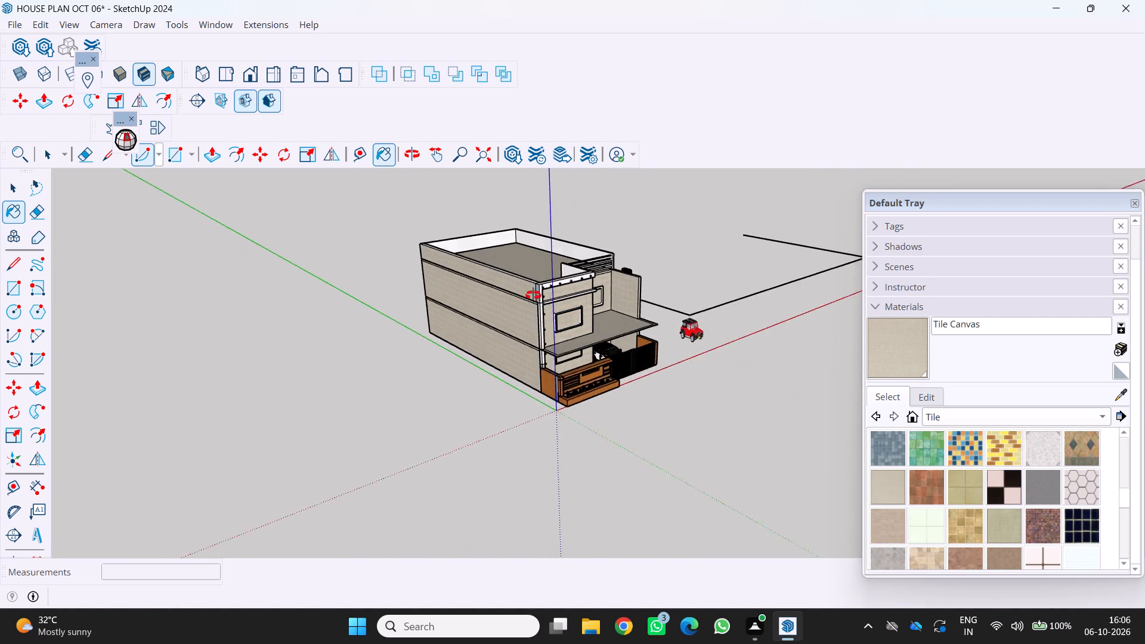
pyautogui.moveTo(533, 295); pyautogui.dragTo(573, 311, button='middle')
pyautogui.scroll(4, 436, 250)
pyautogui.click(349, 250)
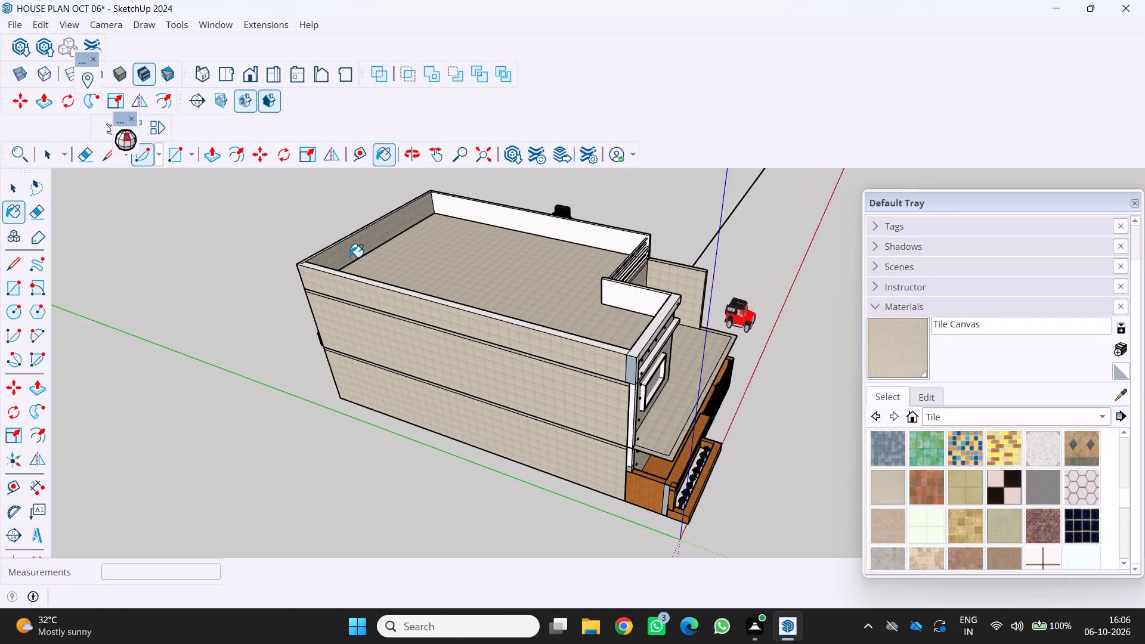
pyautogui.click(361, 281)
pyautogui.click(363, 280)
pyautogui.scroll(3, 363, 280)
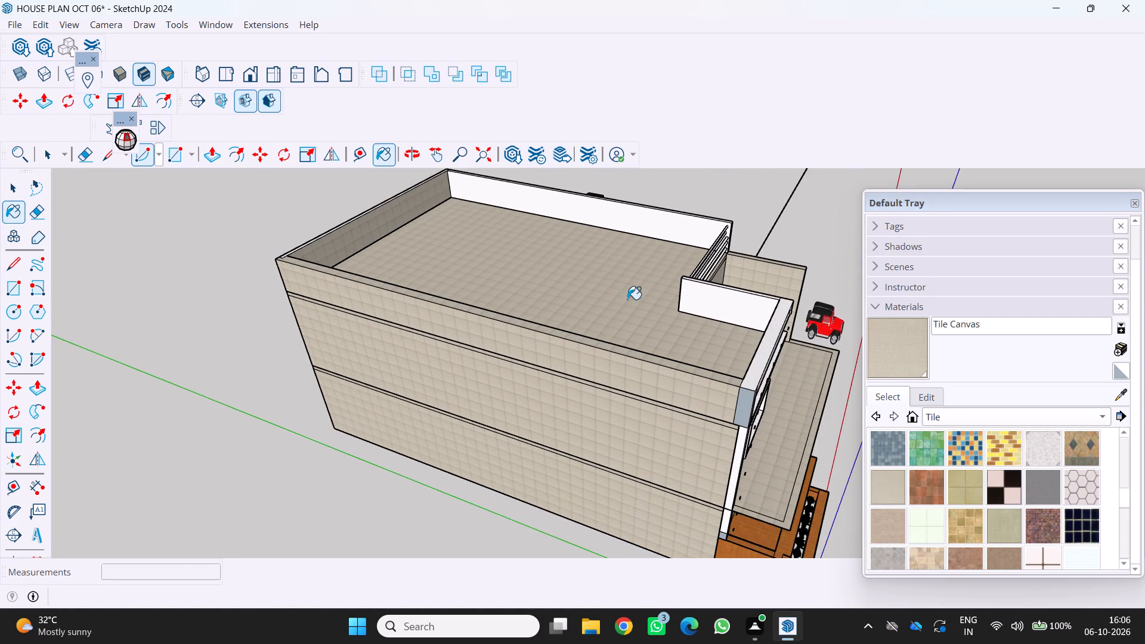
pyautogui.click(742, 314)
pyautogui.click(669, 226)
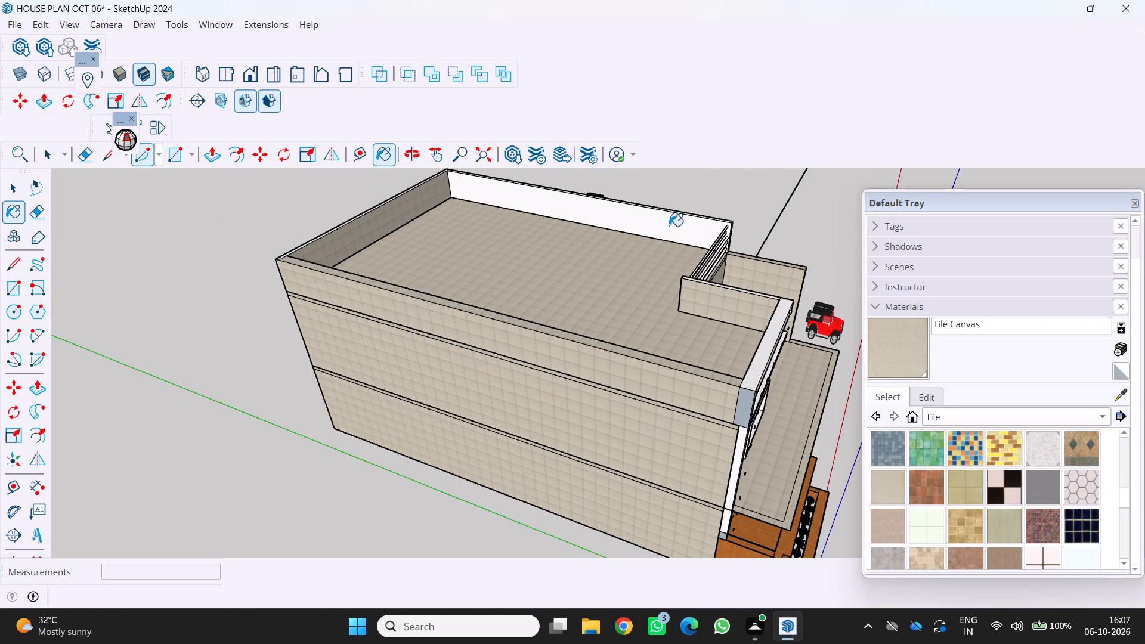
# Paint the outer parapet faces on the parking side and at the rear of the house with Tile Canvas.
pyautogui.scroll(-4, 688, 224)
pyautogui.moveTo(688, 224); pyautogui.dragTo(325, 212, button='middle')
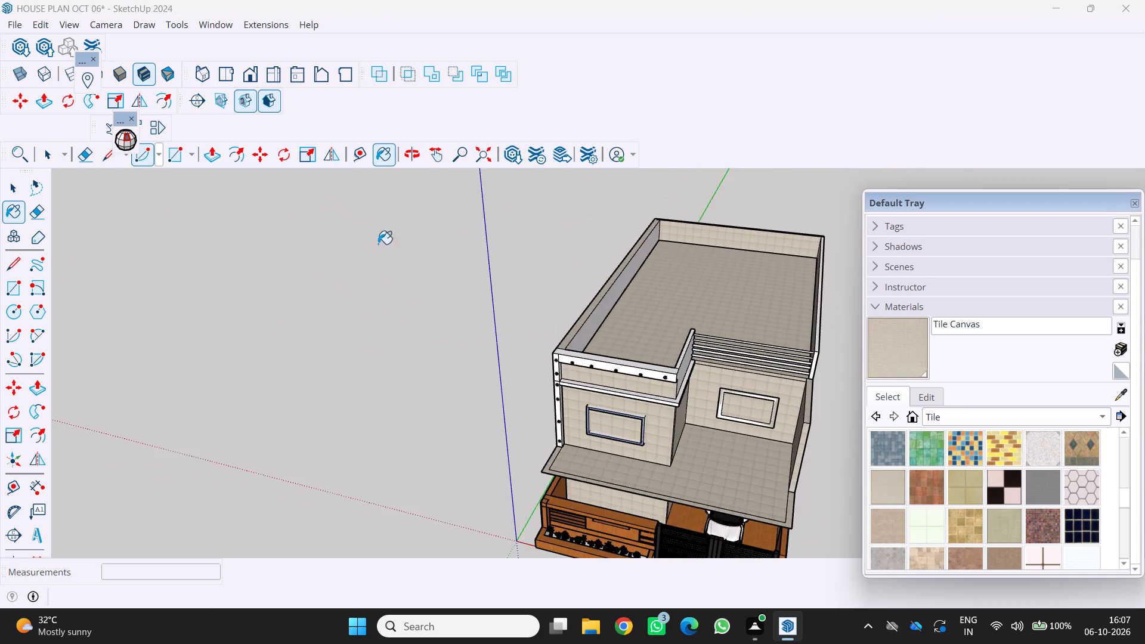
pyautogui.scroll(-5, 384, 246)
pyautogui.scroll(4, 760, 364)
pyautogui.moveTo(686, 348); pyautogui.dragTo(565, 299, button='middle')
pyautogui.middleClick(564, 299)
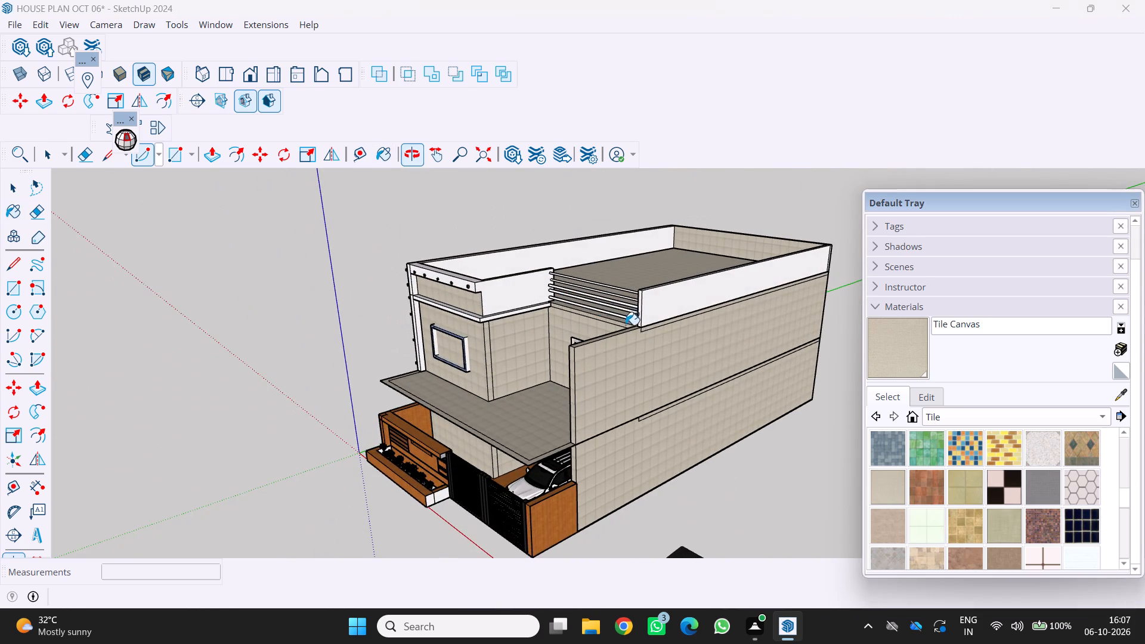
pyautogui.click(665, 301)
pyautogui.scroll(-5, 694, 299)
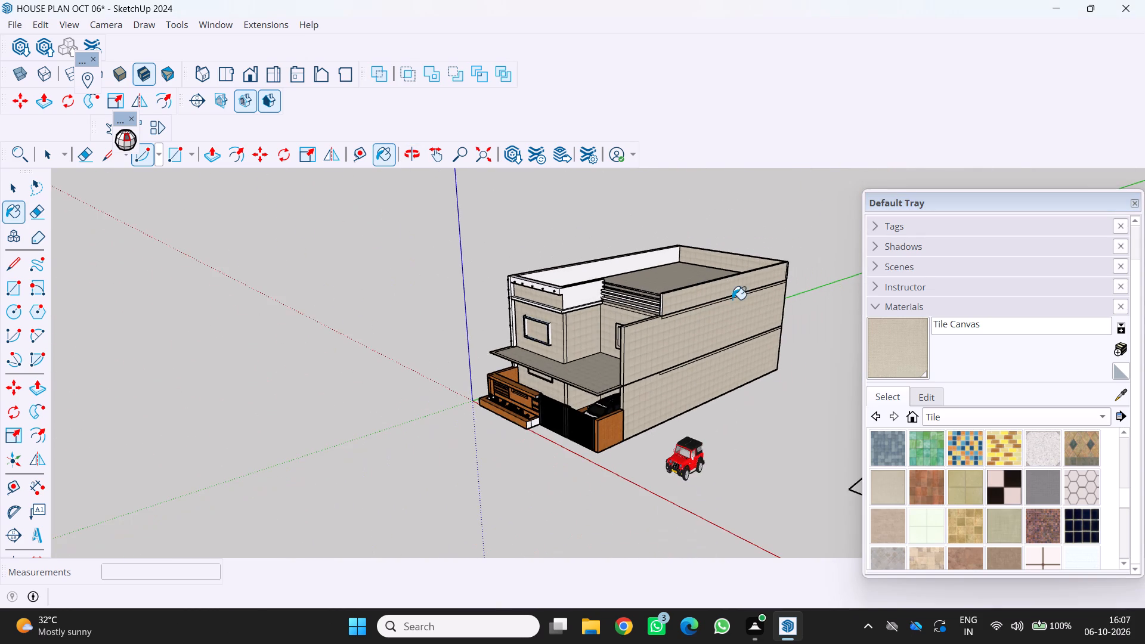
pyautogui.moveTo(737, 300); pyautogui.dragTo(585, 250, button='middle')
pyautogui.moveTo(583, 249); pyautogui.dragTo(577, 246, button='middle')
pyautogui.moveTo(575, 244); pyautogui.dragTo(569, 241, button='middle')
pyautogui.scroll(-5, 569, 241)
pyautogui.moveTo(766, 327); pyautogui.dragTo(618, 393, button='middle')
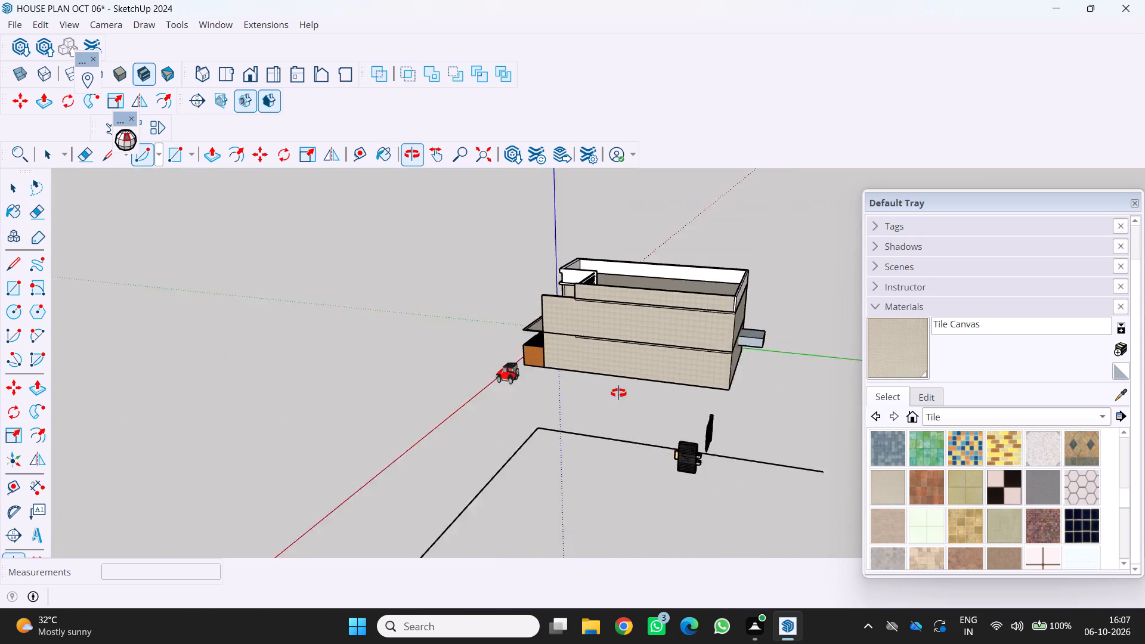
pyautogui.moveTo(618, 393); pyautogui.dragTo(464, 291, button='middle')
pyautogui.scroll(2, 676, 273)
pyautogui.click(670, 253)
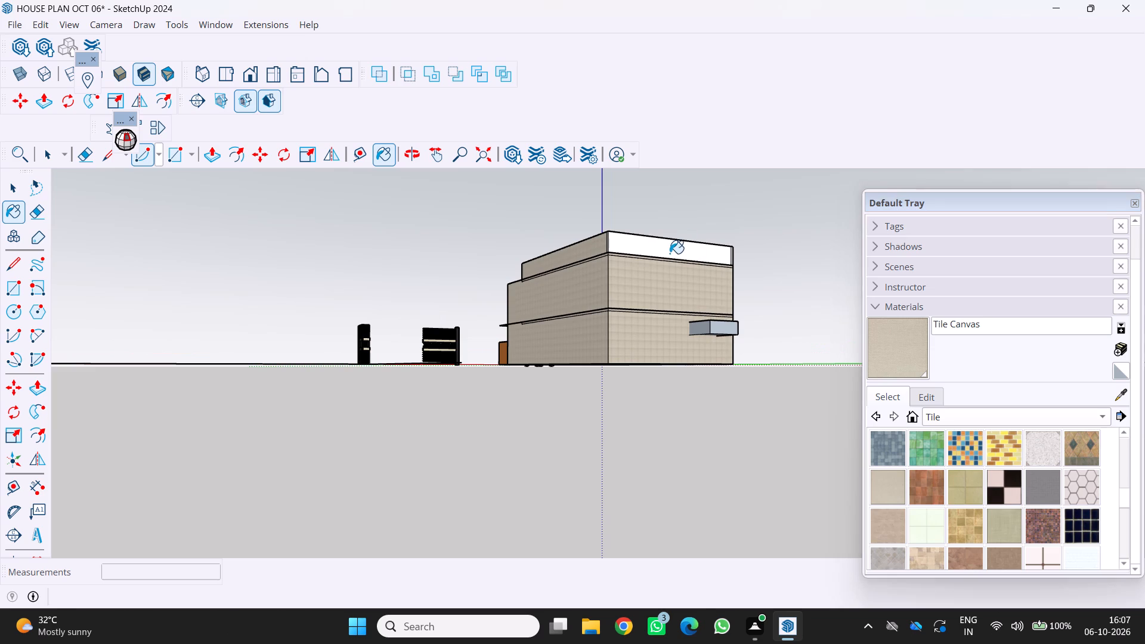
# Paint the remaining long inner parapet face and the parapet return above the balcony with Tile Canvas.
pyautogui.scroll(-5, 670, 253)
pyautogui.scroll(-3, 562, 306)
pyautogui.moveTo(551, 305); pyautogui.dragTo(809, 389, button='middle')
pyautogui.scroll(2, 606, 314)
pyautogui.moveTo(592, 321); pyautogui.dragTo(828, 406, button='middle')
pyautogui.scroll(1, 834, 405)
pyautogui.scroll(2, 577, 326)
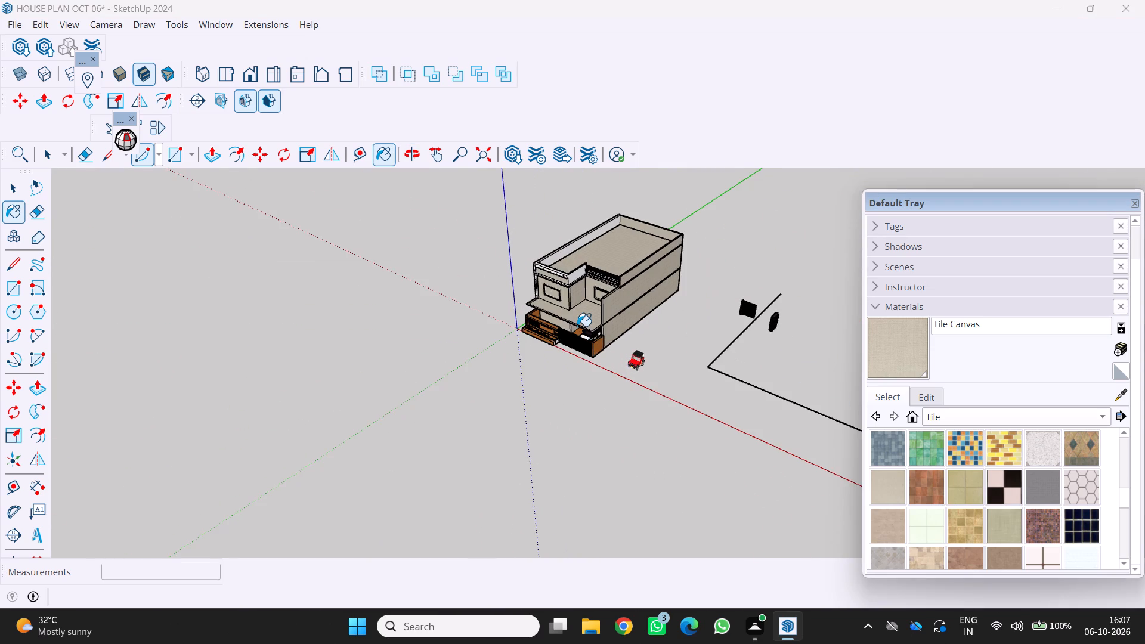
pyautogui.moveTo(577, 326); pyautogui.dragTo(742, 330, button='middle')
pyautogui.scroll(3, 580, 182)
pyautogui.moveTo(520, 267); pyautogui.dragTo(227, 283, button='middle')
pyautogui.scroll(2, 657, 187)
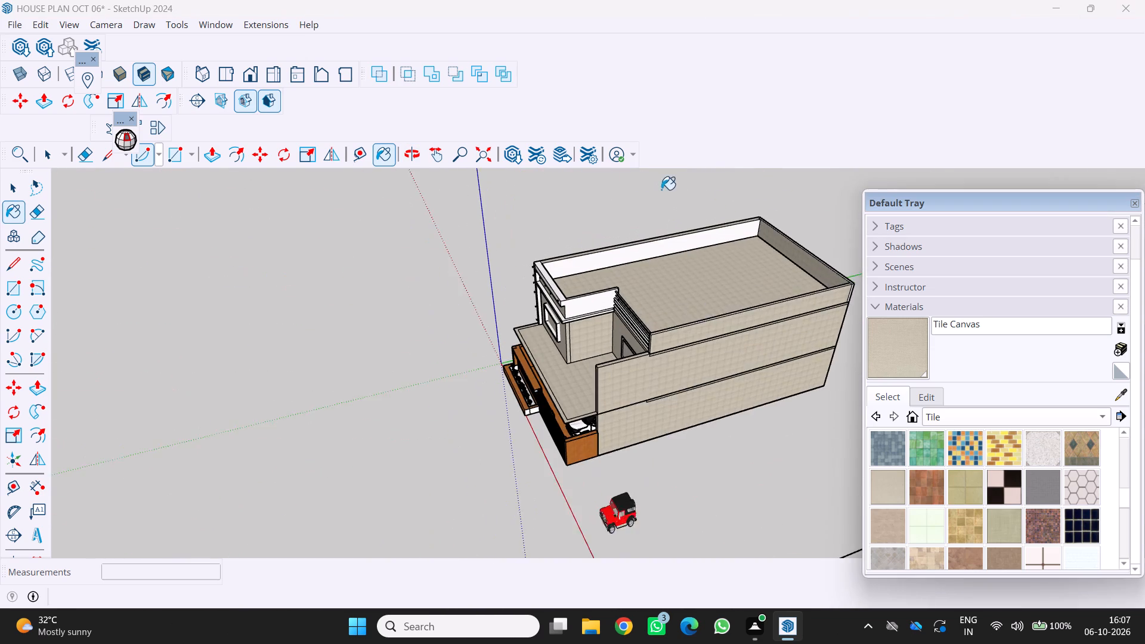
pyautogui.scroll(1, 661, 190)
pyautogui.click(635, 258)
pyautogui.scroll(2, 584, 316)
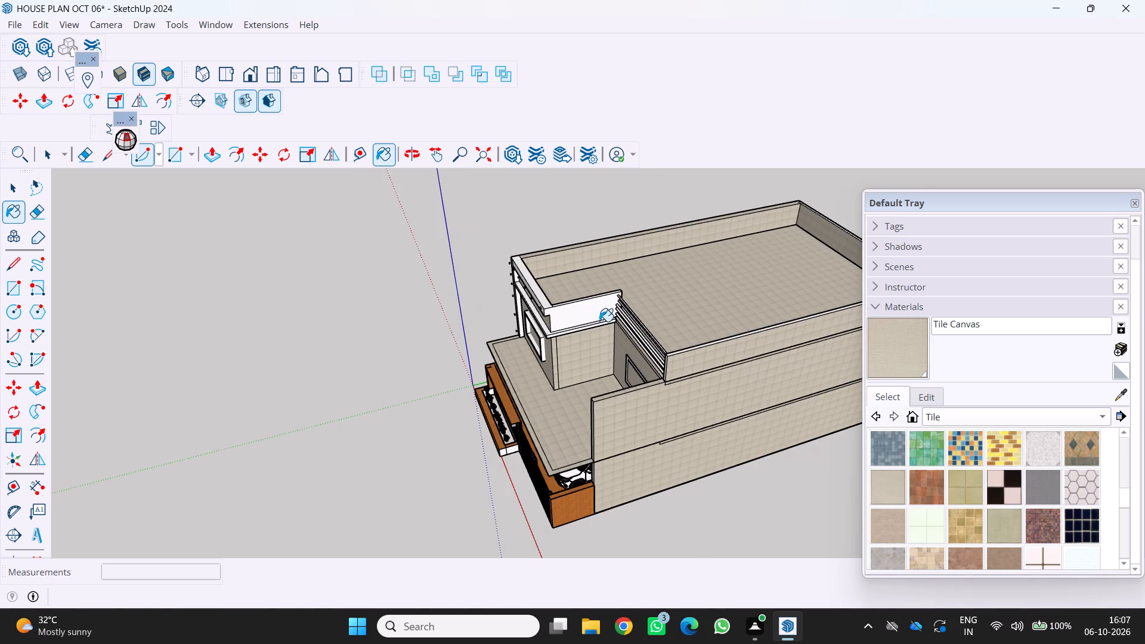
pyautogui.click(590, 319)
pyautogui.scroll(-4, 589, 319)
pyautogui.moveTo(589, 319); pyautogui.dragTo(592, 319, button='middle')
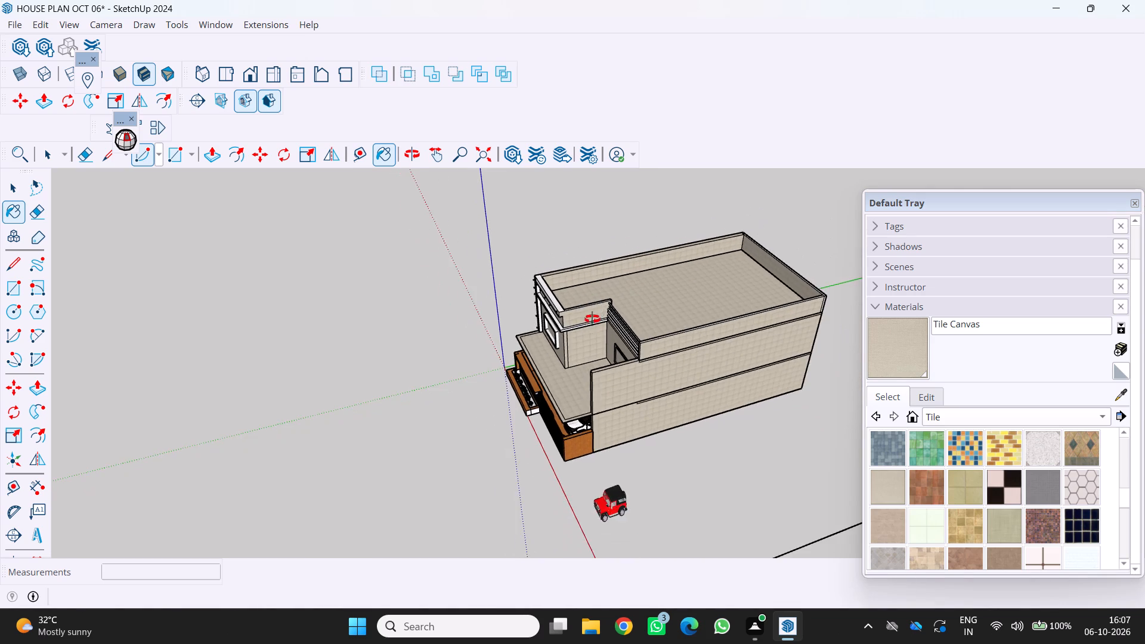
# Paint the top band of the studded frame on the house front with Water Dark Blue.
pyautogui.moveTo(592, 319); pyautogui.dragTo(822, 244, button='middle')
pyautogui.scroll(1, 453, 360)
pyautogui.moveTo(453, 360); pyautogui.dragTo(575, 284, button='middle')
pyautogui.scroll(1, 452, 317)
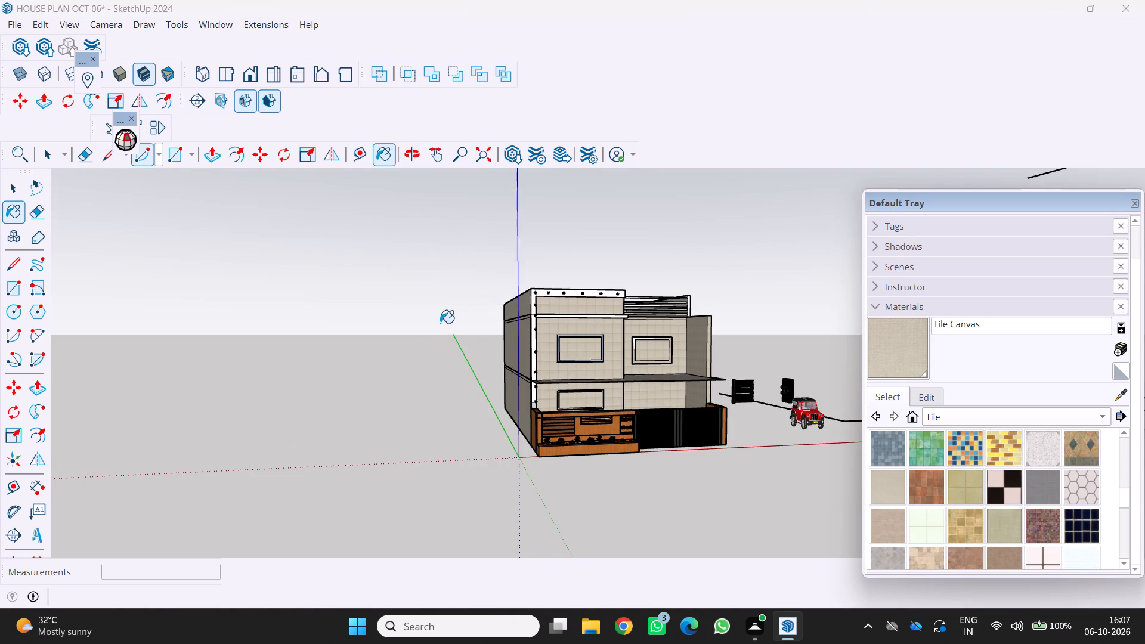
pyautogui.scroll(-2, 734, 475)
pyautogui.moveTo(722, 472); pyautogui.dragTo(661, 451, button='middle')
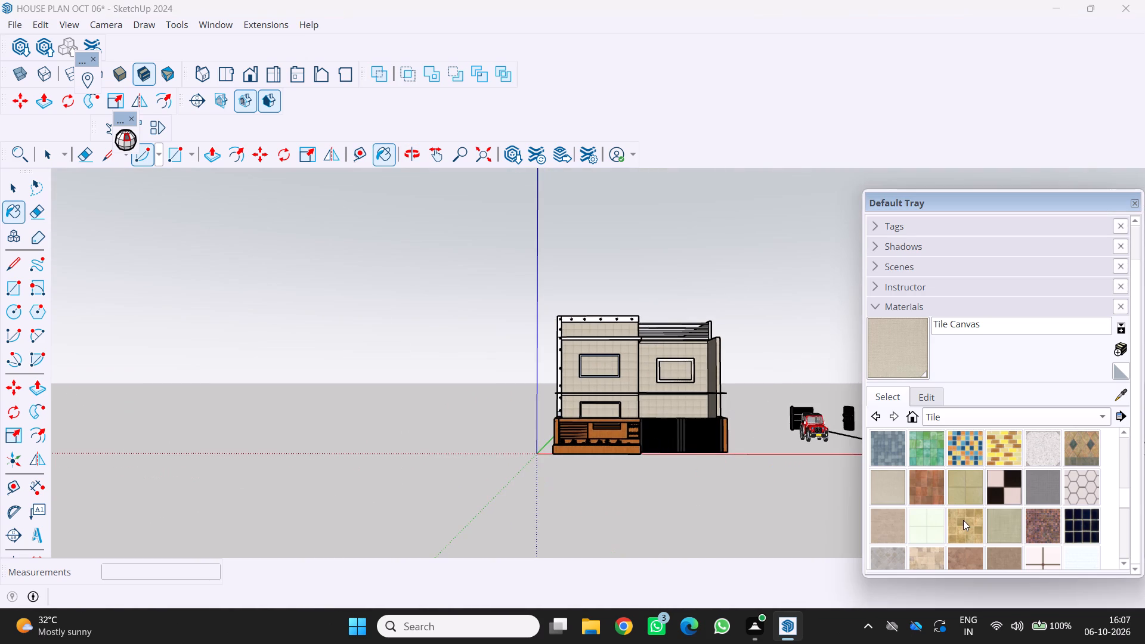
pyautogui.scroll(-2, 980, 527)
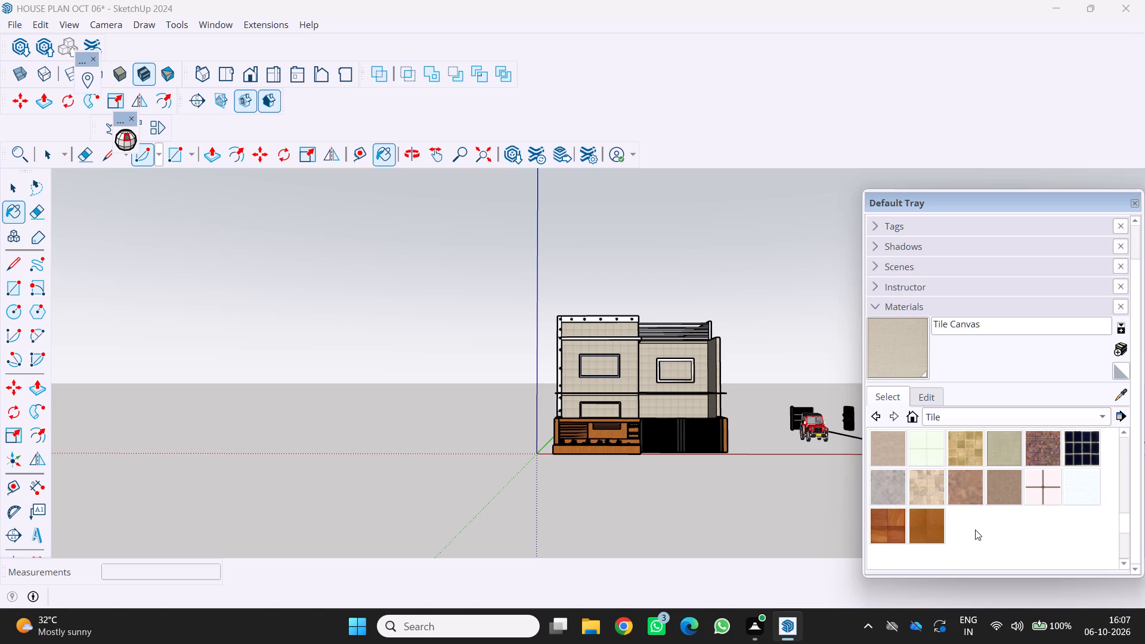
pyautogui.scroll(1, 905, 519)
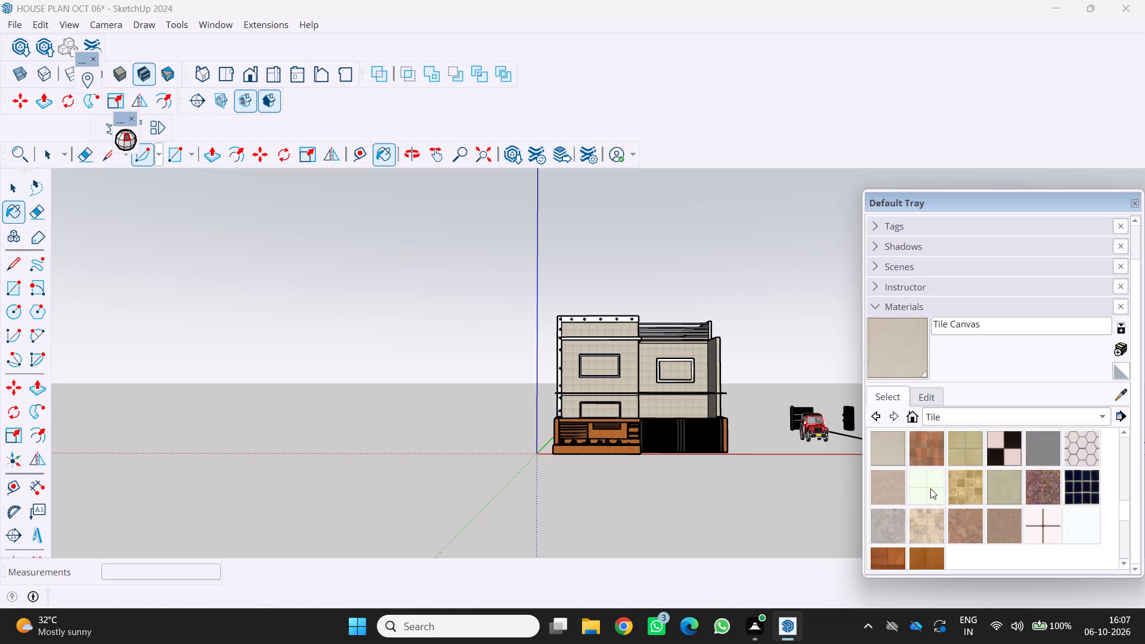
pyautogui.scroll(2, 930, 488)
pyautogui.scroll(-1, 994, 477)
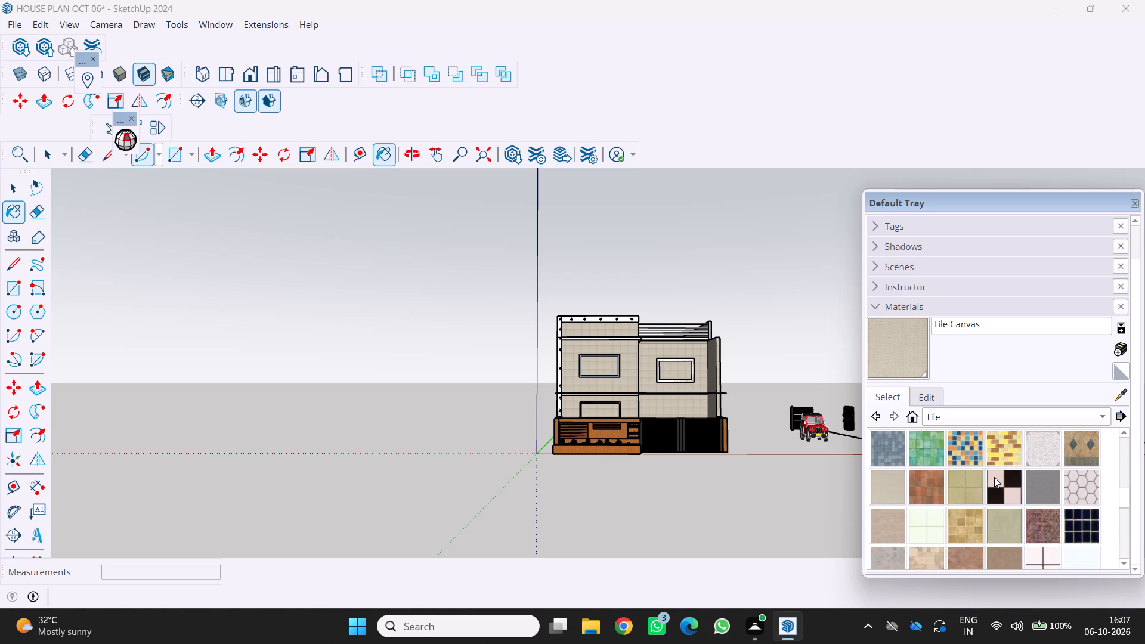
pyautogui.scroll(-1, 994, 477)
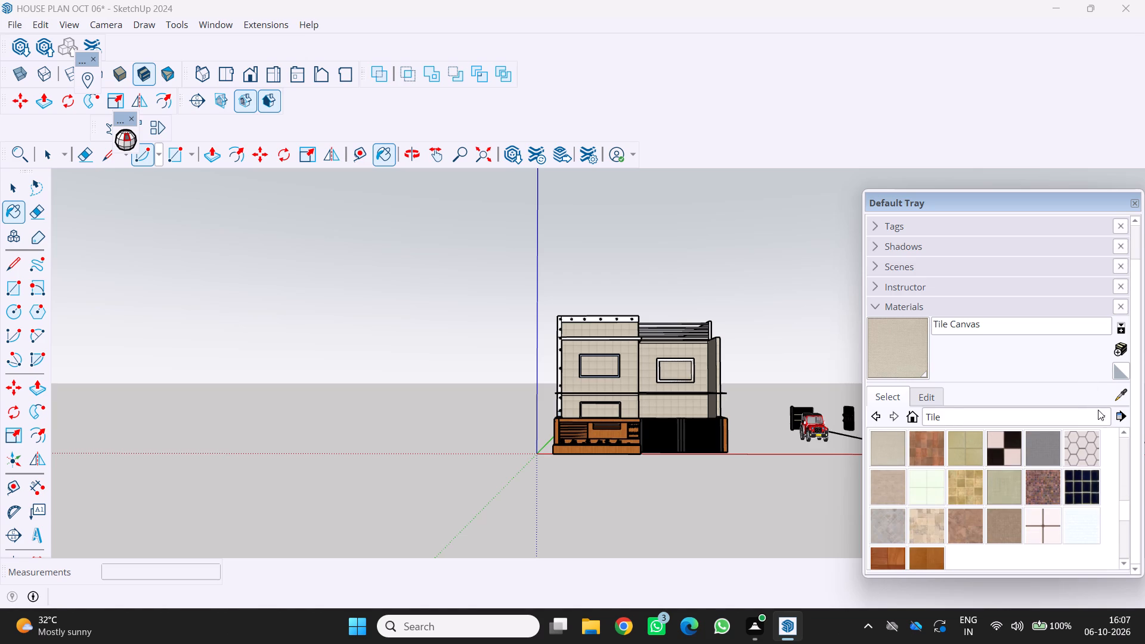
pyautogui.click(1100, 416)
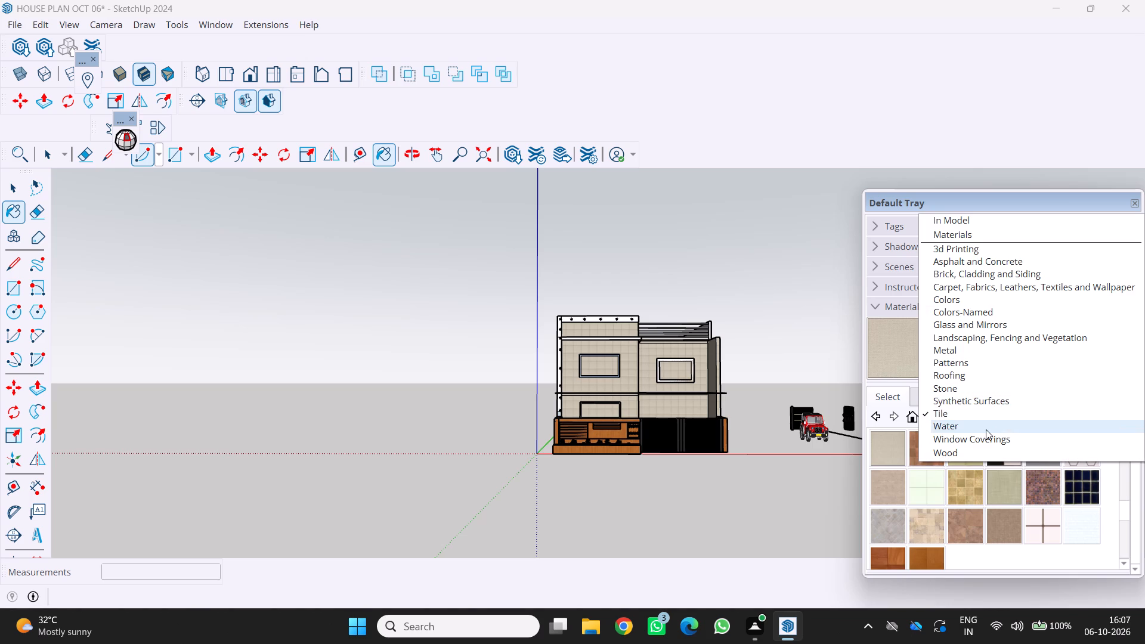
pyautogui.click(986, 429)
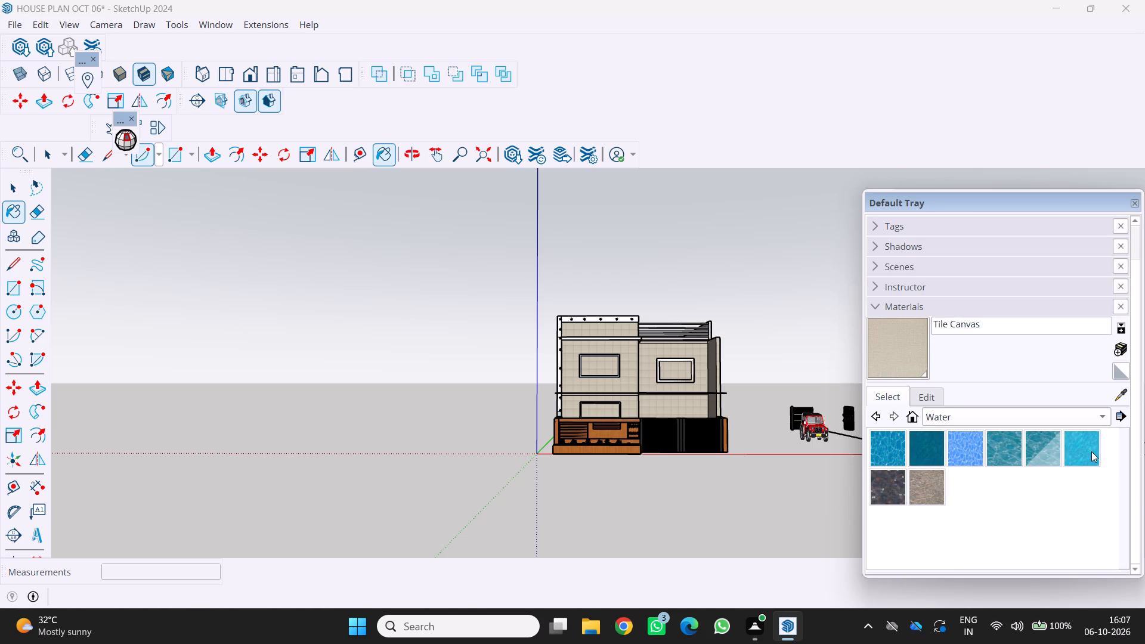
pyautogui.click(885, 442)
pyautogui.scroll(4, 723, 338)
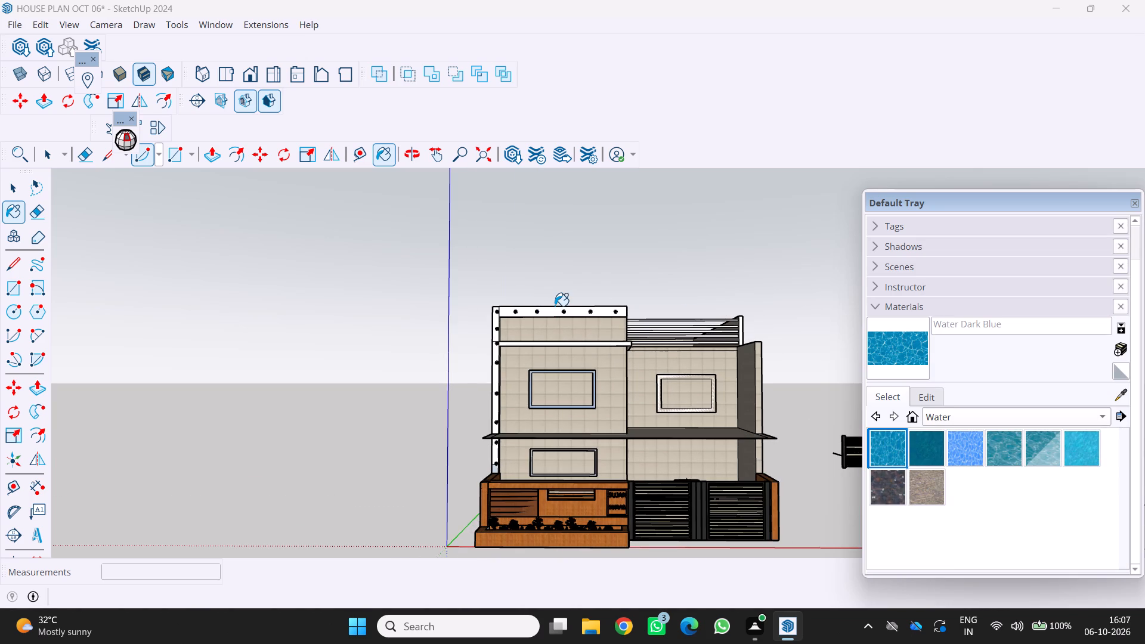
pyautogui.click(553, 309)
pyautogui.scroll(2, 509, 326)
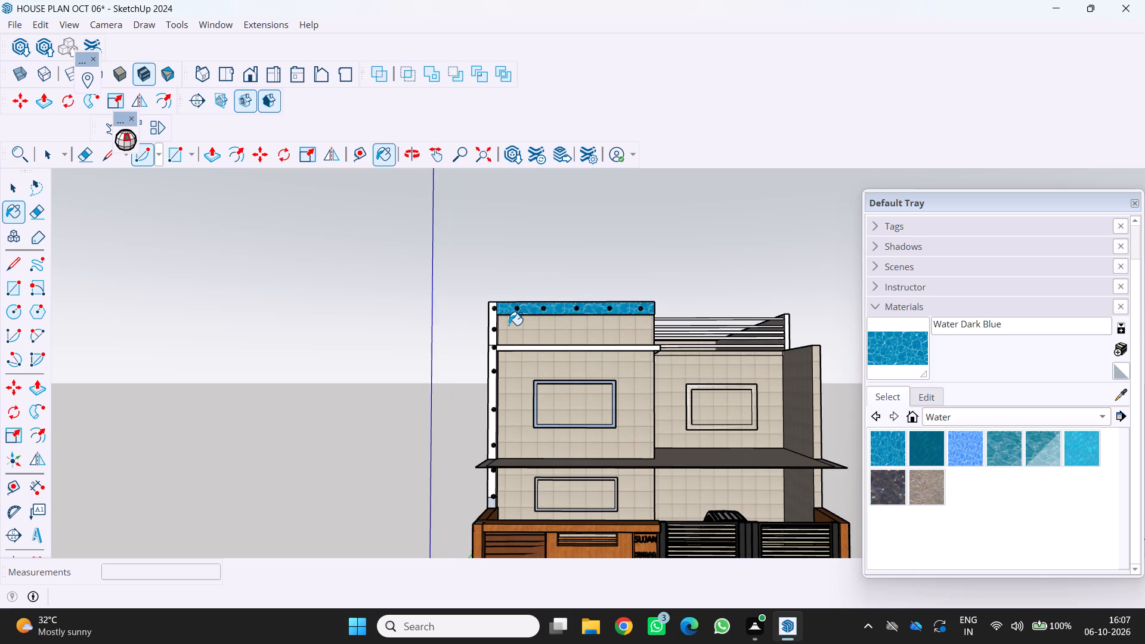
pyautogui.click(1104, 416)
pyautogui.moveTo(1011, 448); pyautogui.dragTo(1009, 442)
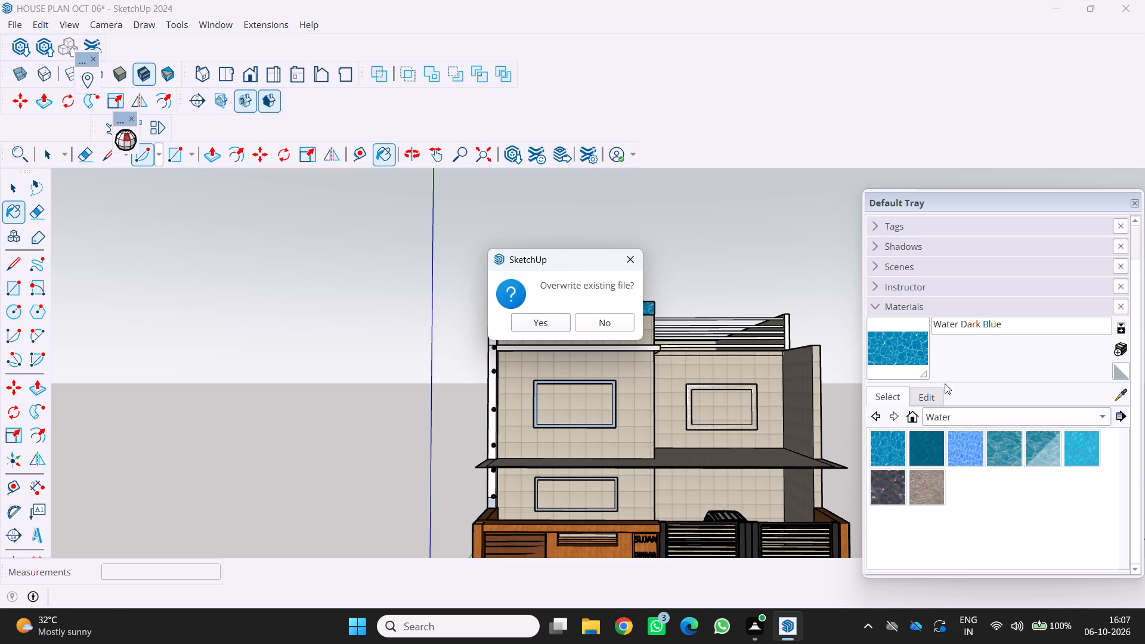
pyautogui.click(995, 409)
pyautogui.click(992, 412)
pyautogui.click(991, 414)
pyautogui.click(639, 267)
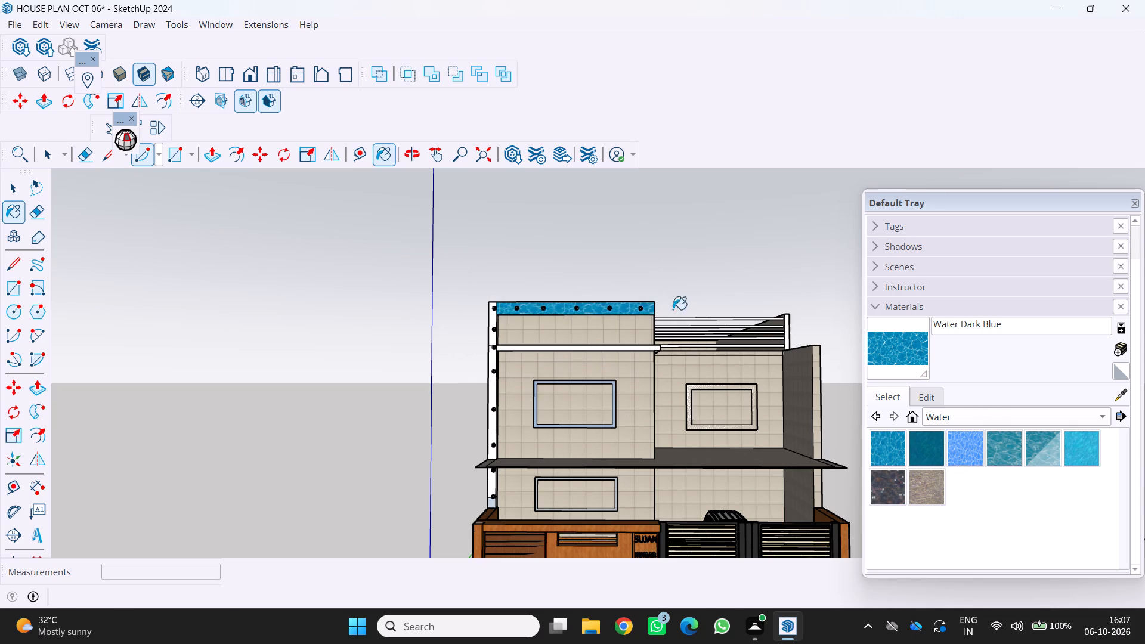
# Paint the top band of the front's studded frame with Wood Cherry Original.
pyautogui.click(1100, 421)
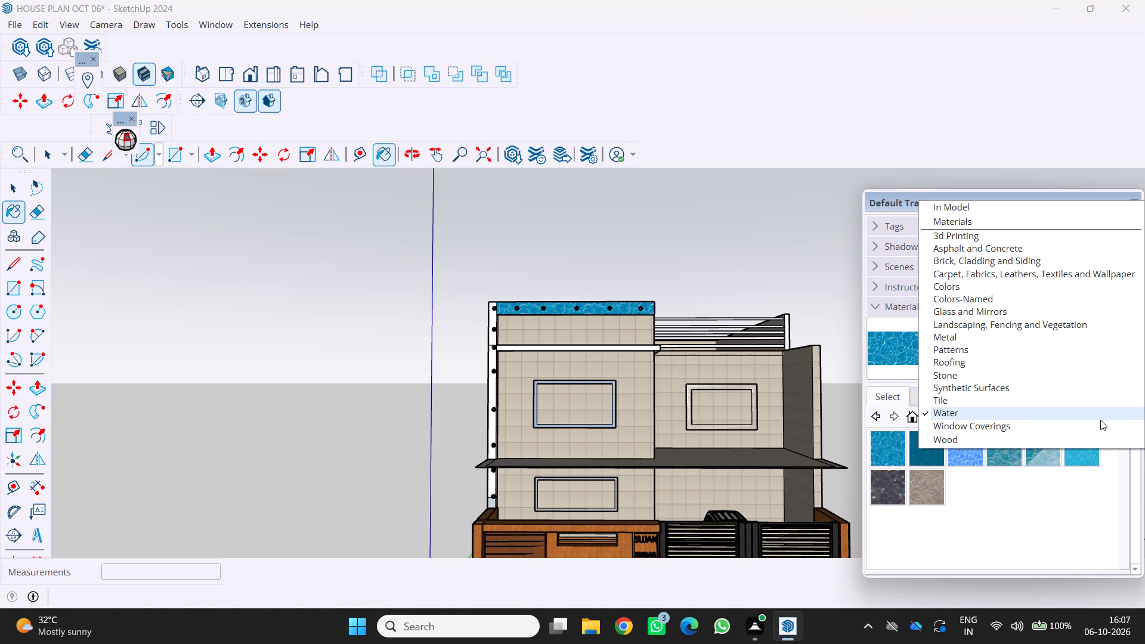
pyautogui.click(1053, 442)
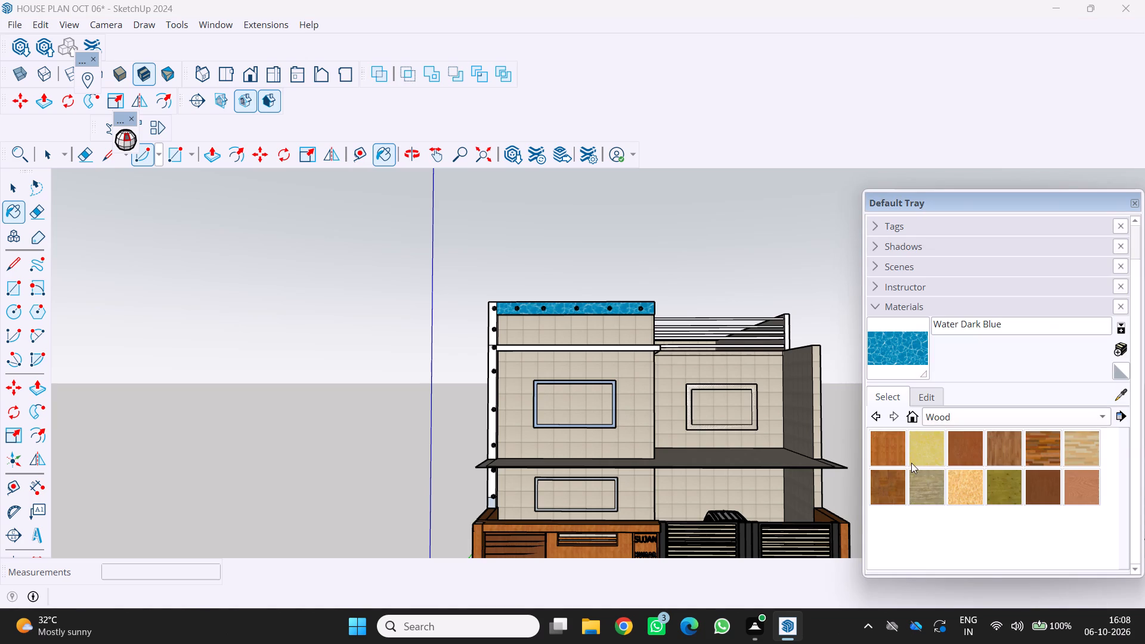
pyautogui.click(962, 446)
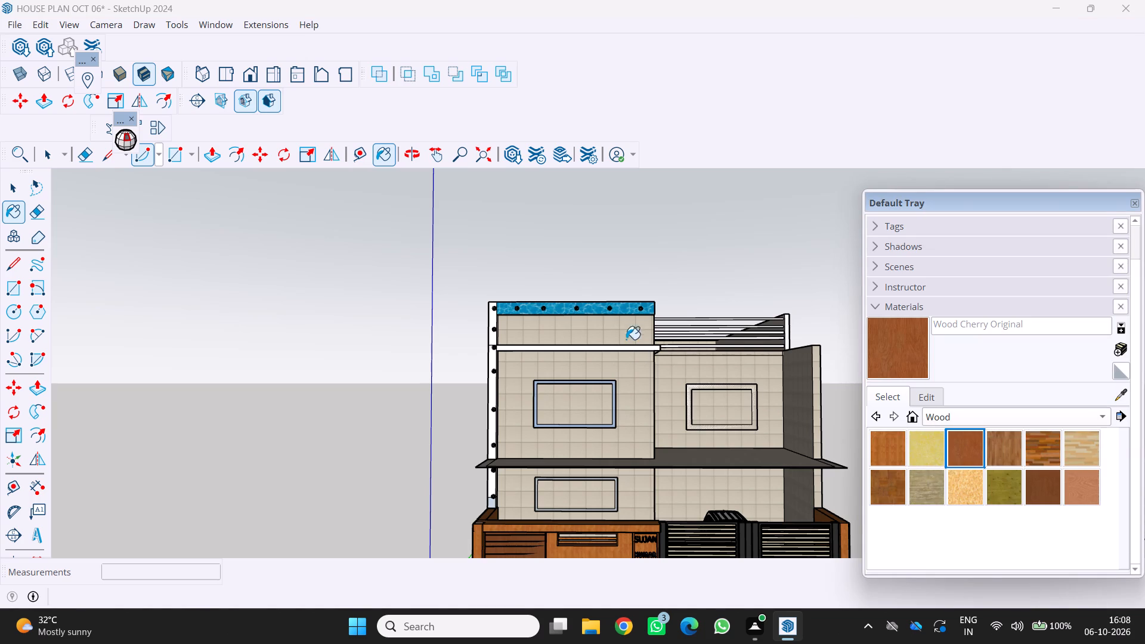
pyautogui.click(615, 311)
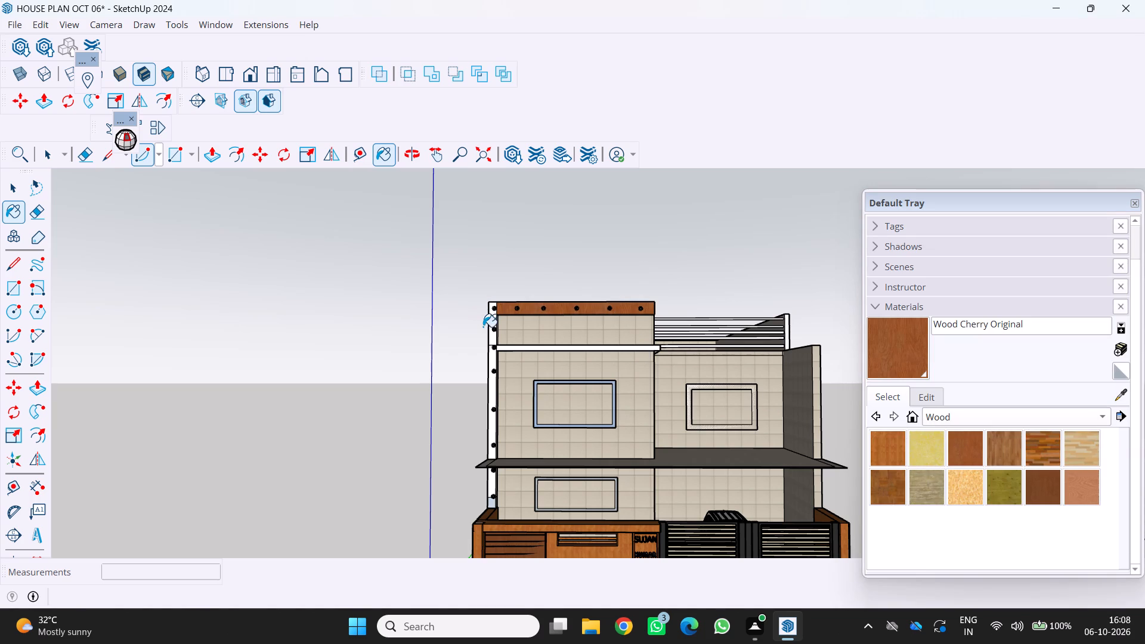
# Paint the frame's vertical studded strip with Wood Cherry Original, from the roof corner down past the balcony slab to the ground floor.
pyautogui.scroll(6, 485, 326)
pyautogui.click(509, 309)
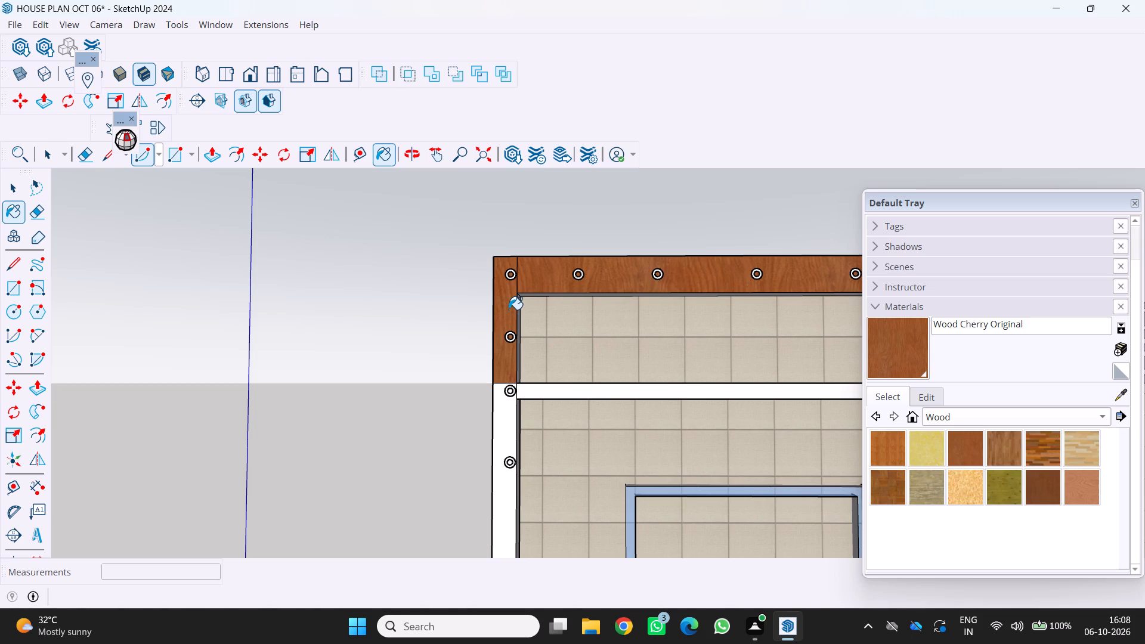
pyautogui.click(490, 407)
pyautogui.click(503, 421)
pyautogui.scroll(-17, 503, 421)
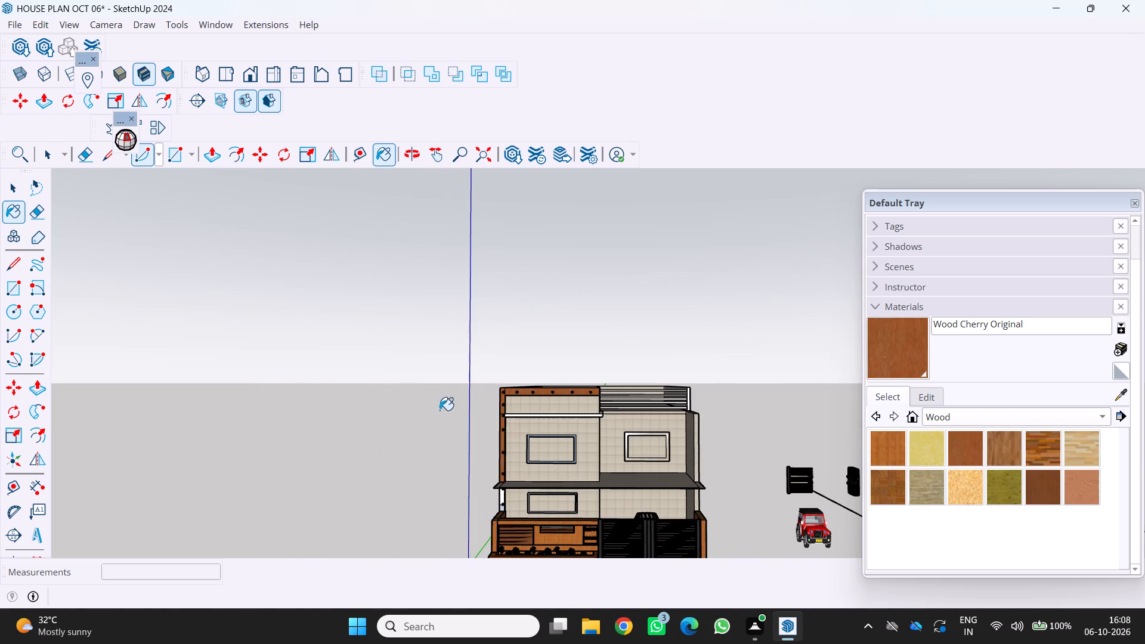
pyautogui.moveTo(460, 482); pyautogui.dragTo(454, 399, button='middle')
pyautogui.scroll(5, 467, 414)
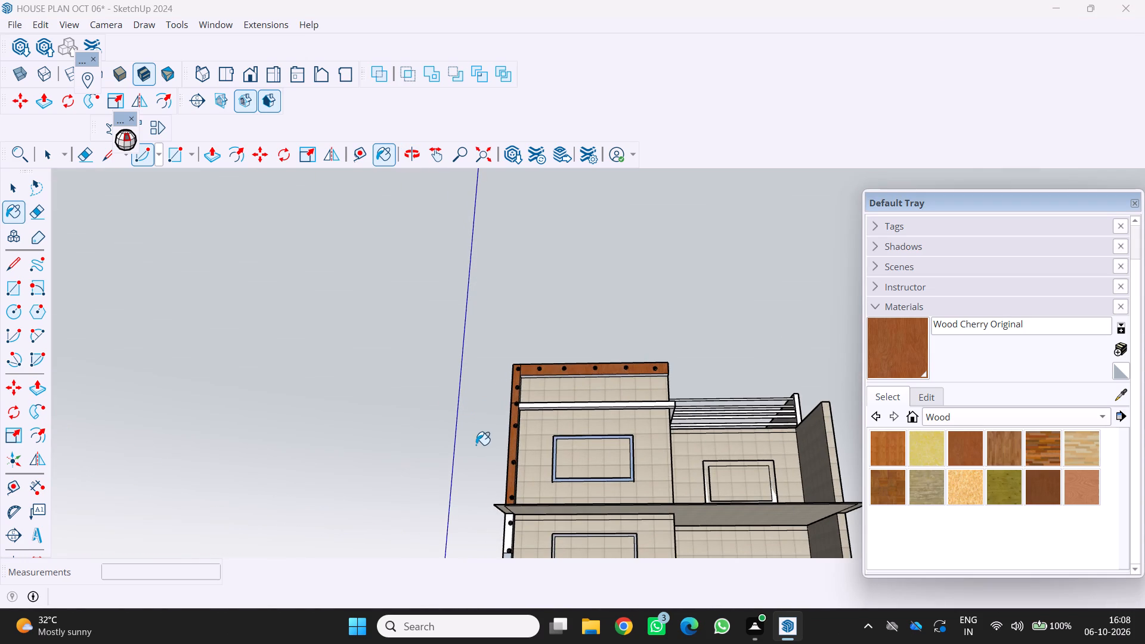
pyautogui.scroll(-4, 505, 474)
pyautogui.scroll(5, 481, 536)
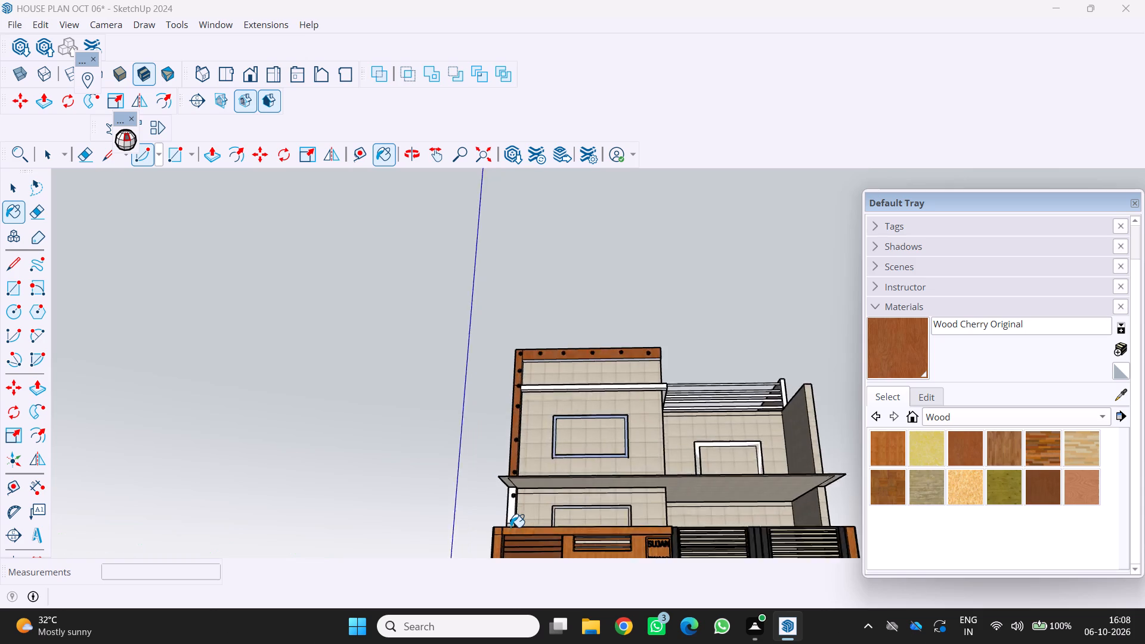
pyautogui.scroll(7, 510, 527)
pyautogui.click(516, 493)
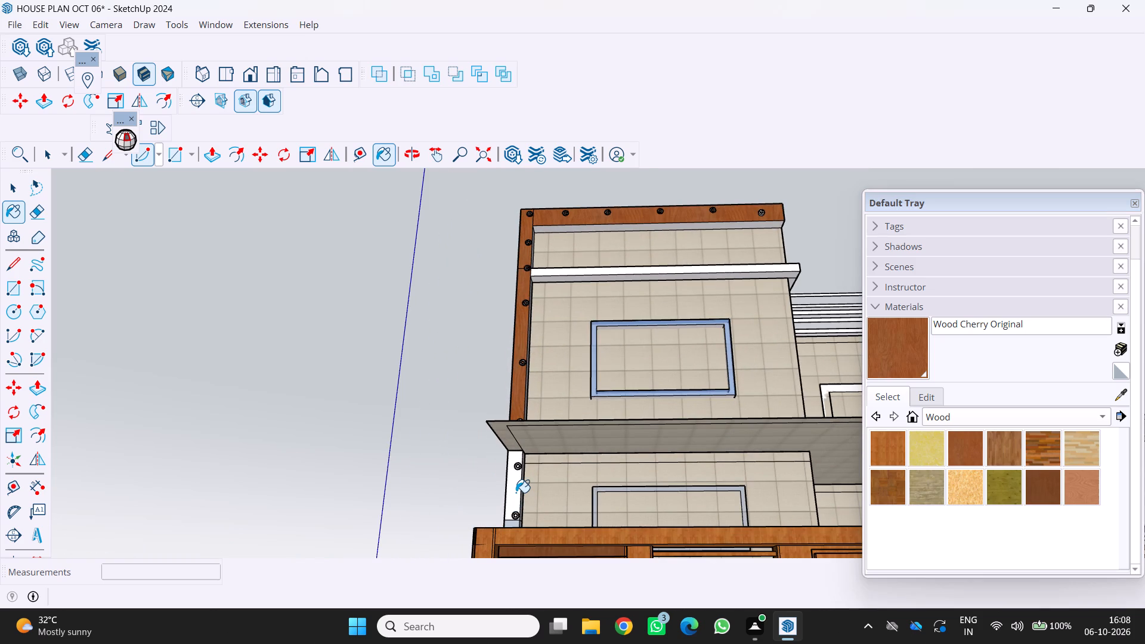
# Apply Tile Various Tan to the upper-floor front walls and the white ledge projecting below the front parapet.
pyautogui.scroll(-11, 512, 479)
pyautogui.scroll(-5, 444, 375)
pyautogui.moveTo(439, 367); pyautogui.dragTo(416, 483, button='middle')
pyautogui.middleClick(416, 483)
pyautogui.scroll(7, 497, 429)
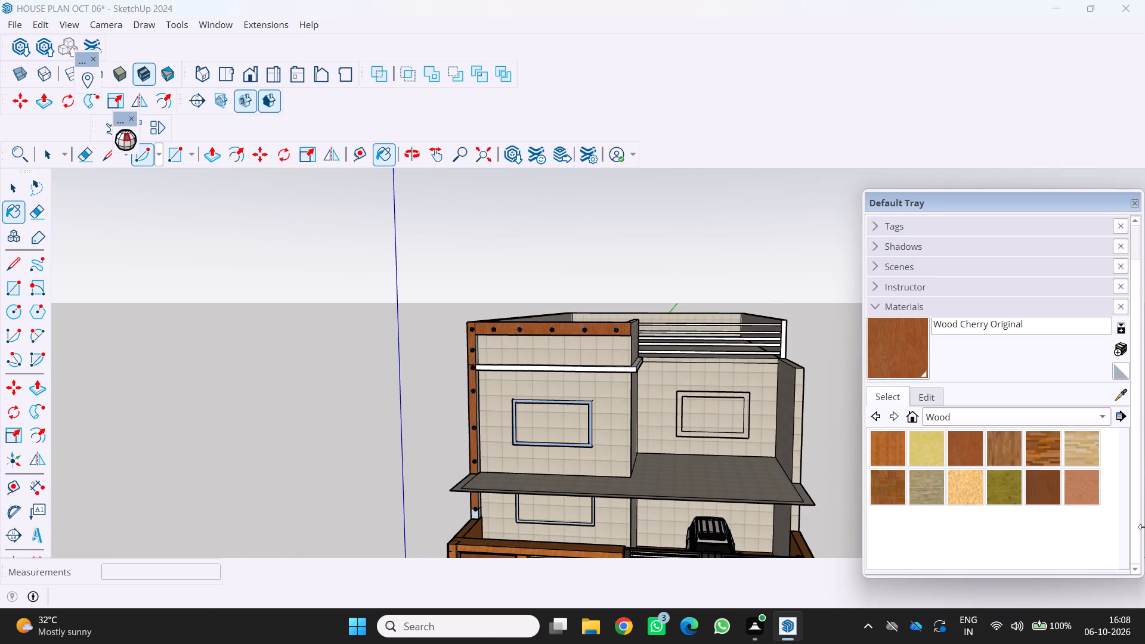
pyautogui.scroll(-3, 938, 488)
pyautogui.scroll(3, 938, 488)
pyautogui.click(1097, 419)
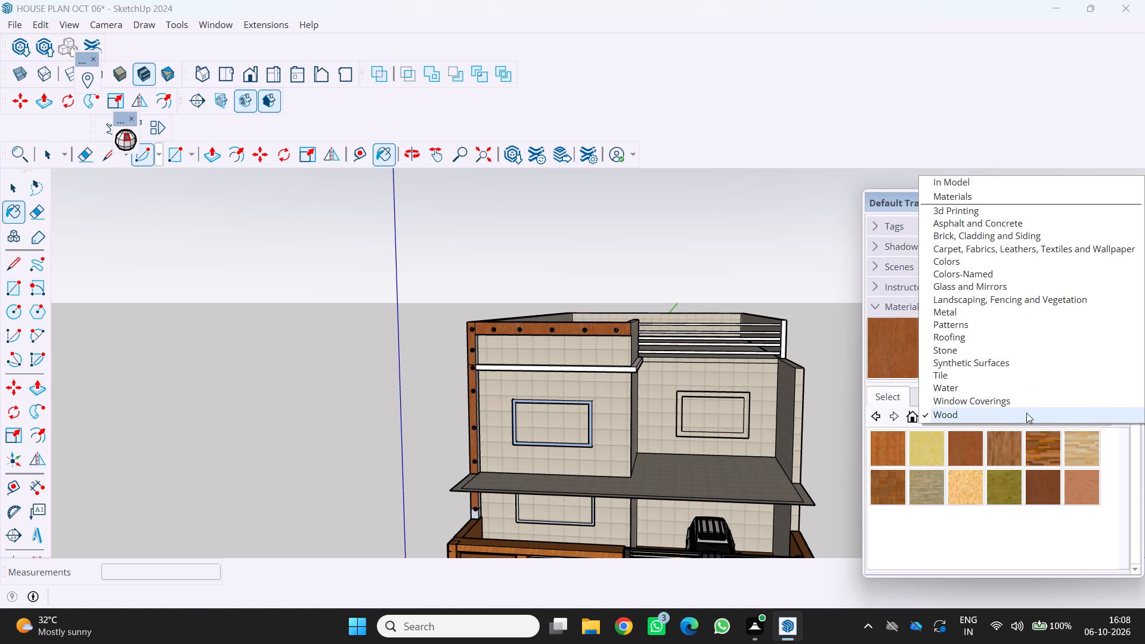
pyautogui.click(1010, 401)
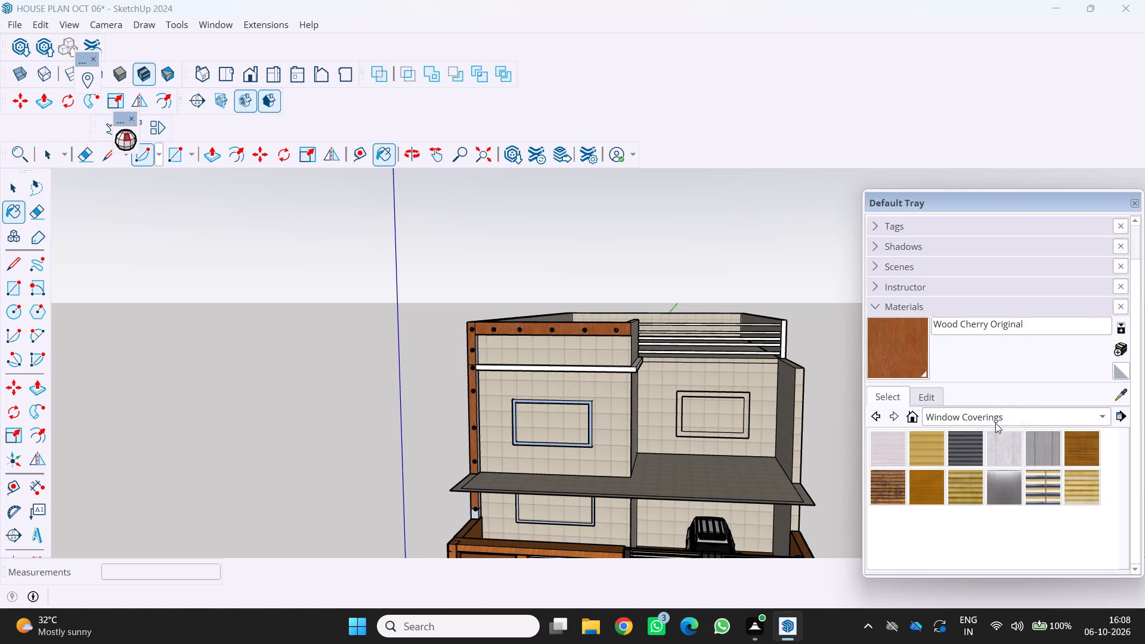
pyautogui.click(1092, 421)
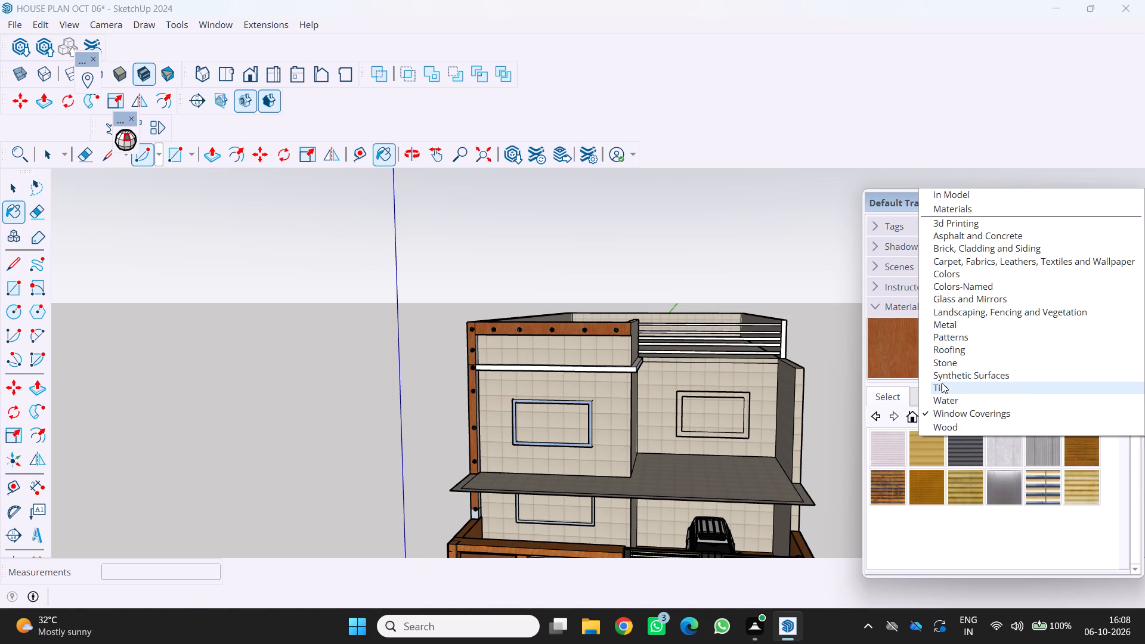
pyautogui.click(942, 383)
pyautogui.scroll(-1, 900, 479)
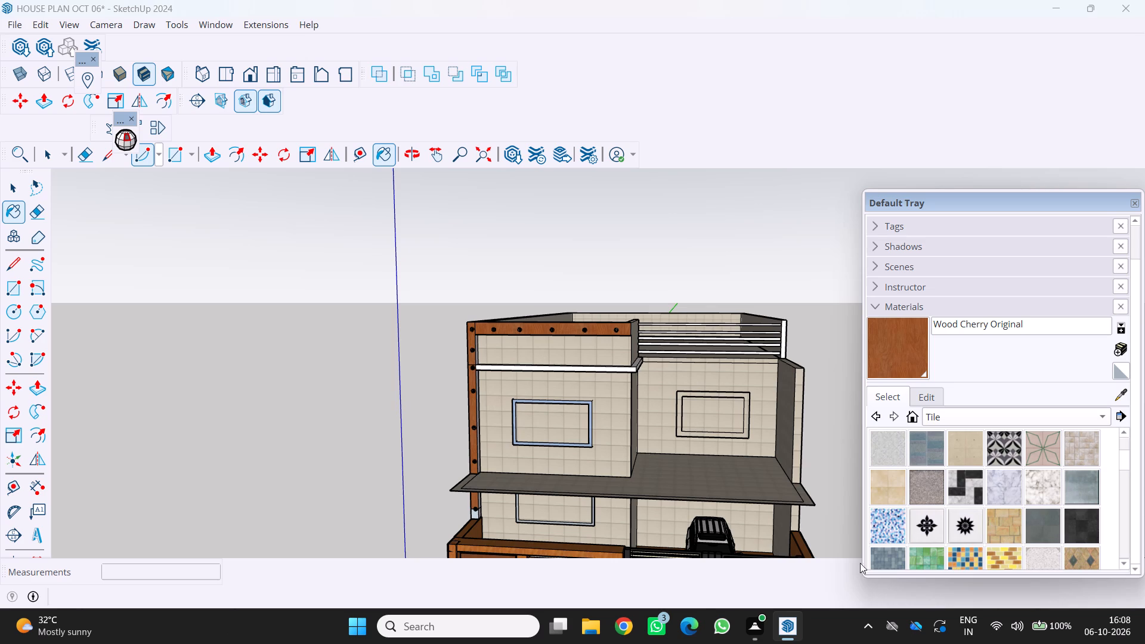
pyautogui.scroll(-3, 980, 538)
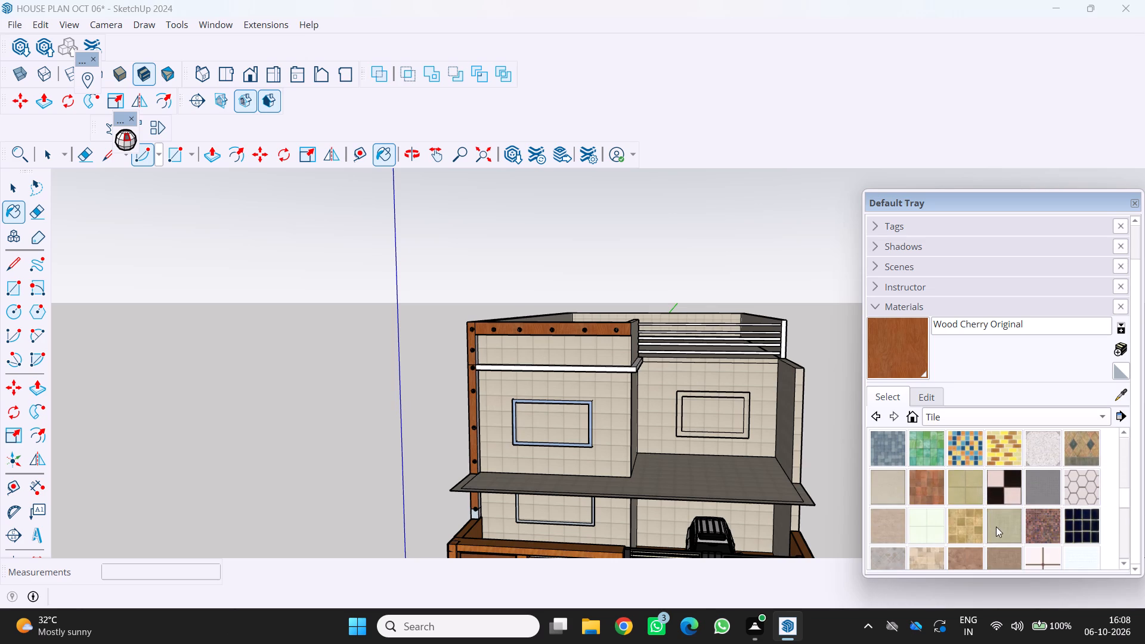
pyautogui.scroll(-1, 989, 527)
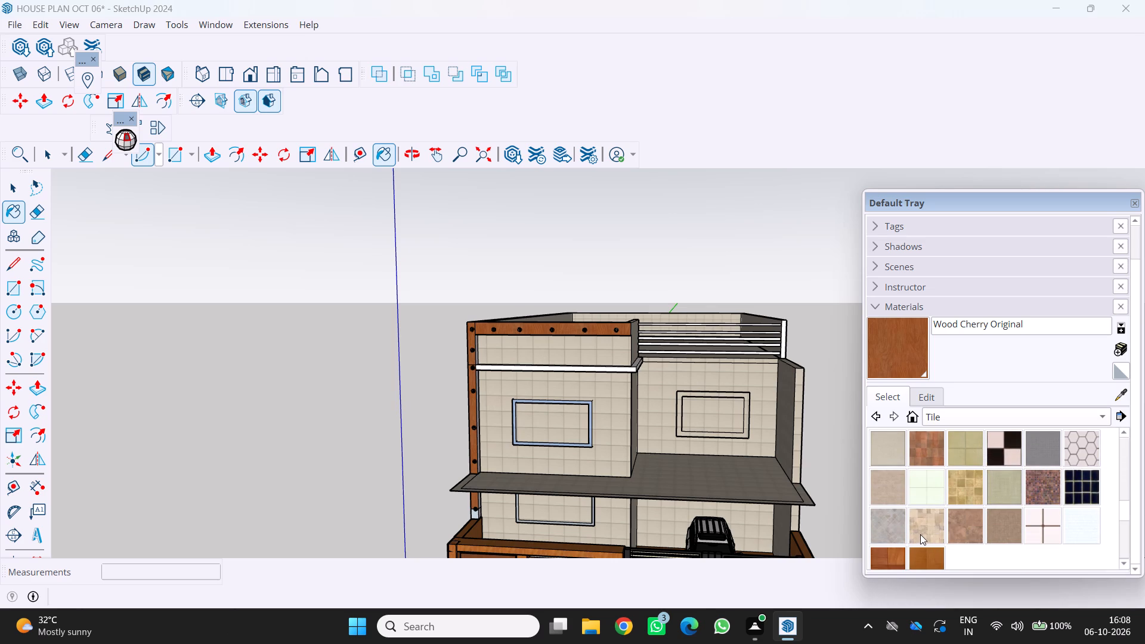
pyautogui.click(920, 534)
pyautogui.scroll(6, 521, 327)
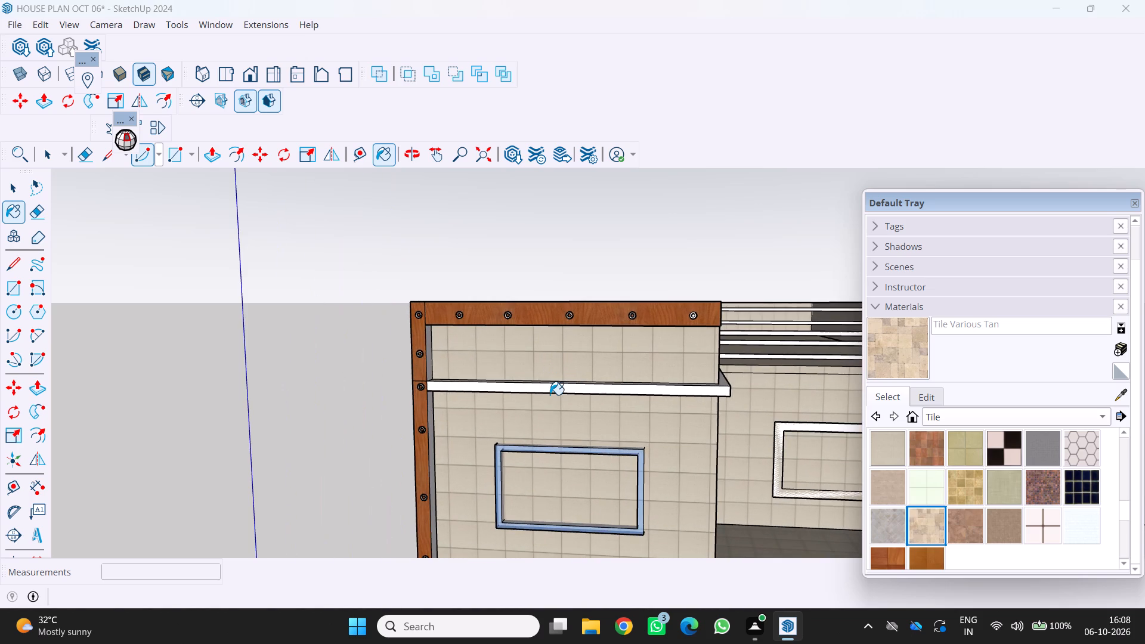
pyautogui.click(550, 395)
pyautogui.click(592, 392)
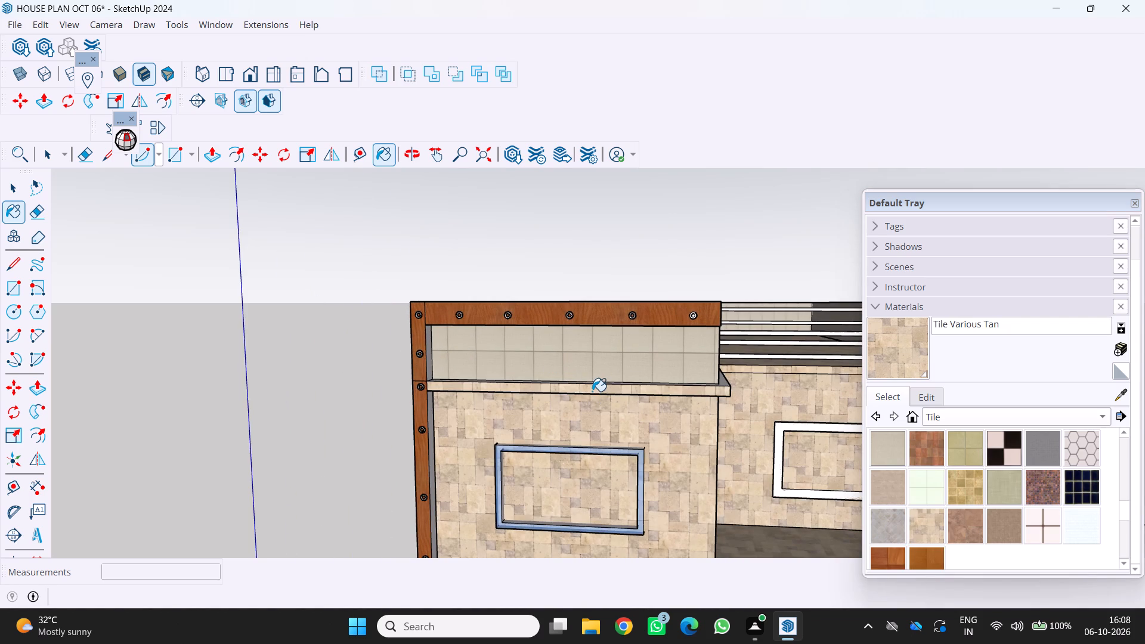
pyautogui.scroll(-7, 587, 426)
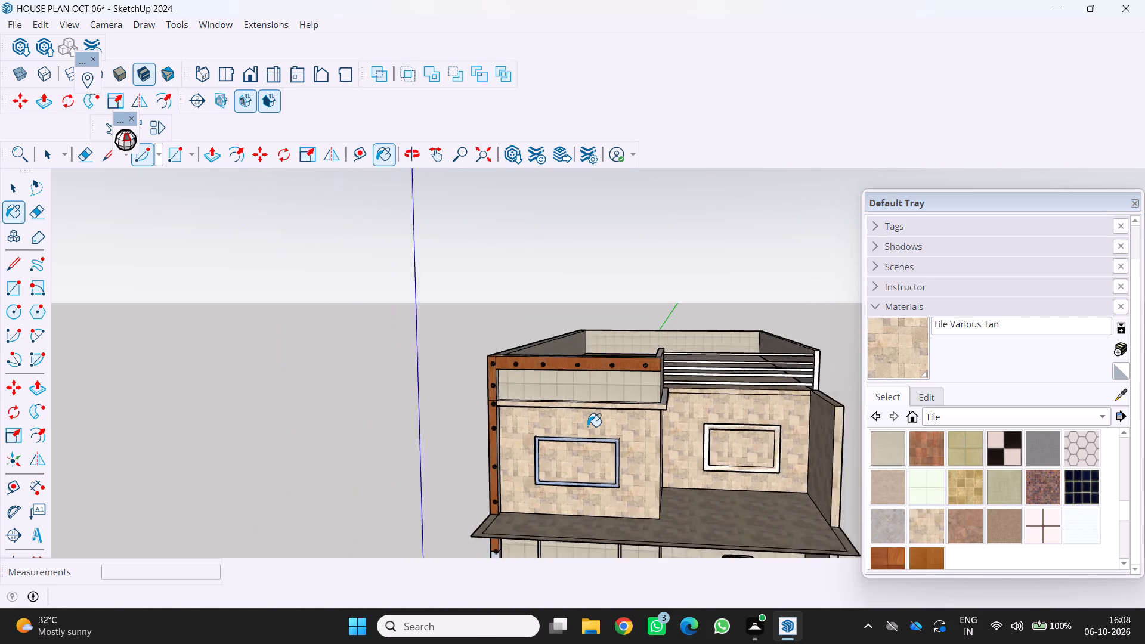
# Paint the side and top faces of the ledge below the front parapet with Tile Various Tan.
pyautogui.scroll(-6, 587, 426)
pyautogui.moveTo(589, 442); pyautogui.dragTo(594, 382, button='middle')
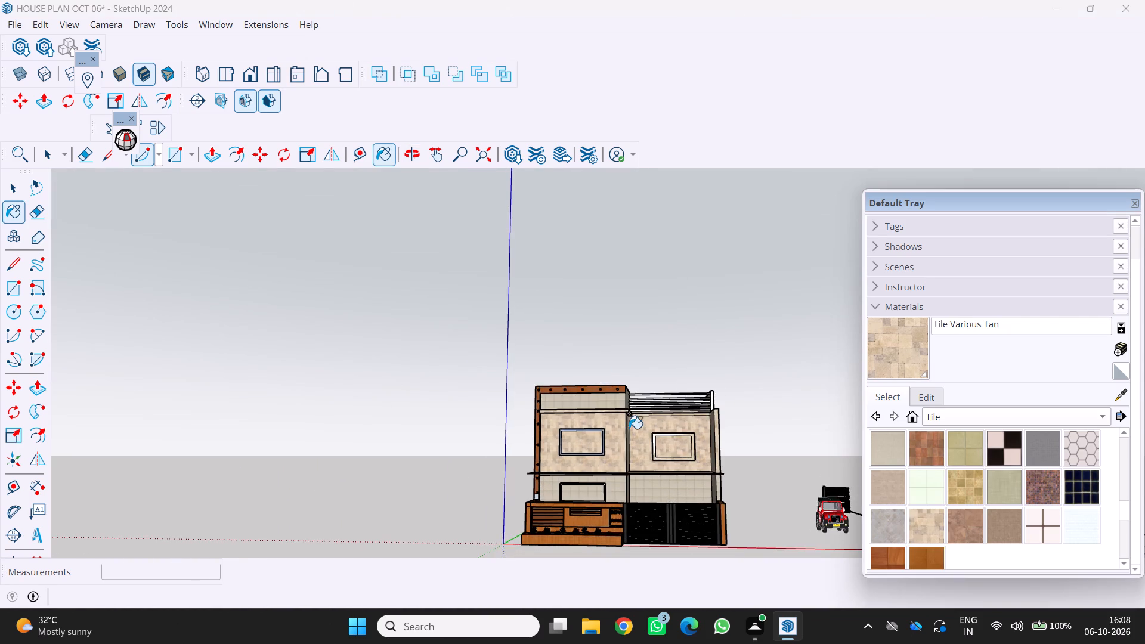
pyautogui.scroll(3, 629, 429)
pyautogui.middleClick(633, 427)
pyautogui.scroll(-6, 635, 427)
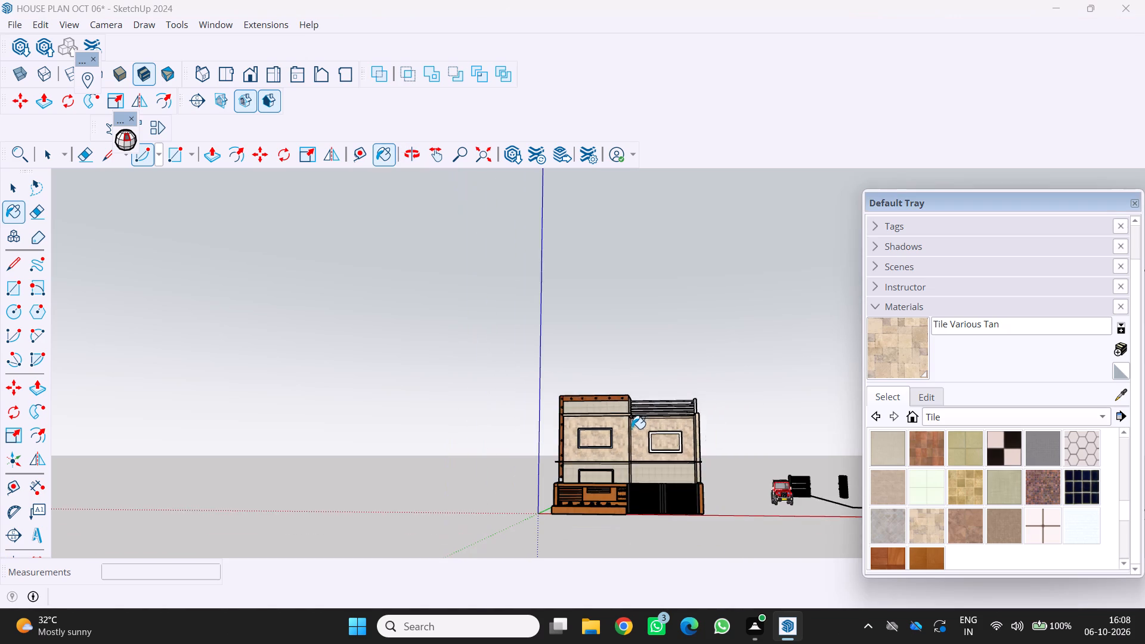
pyautogui.moveTo(717, 439); pyautogui.dragTo(856, 556, button='middle')
pyautogui.scroll(2, 640, 456)
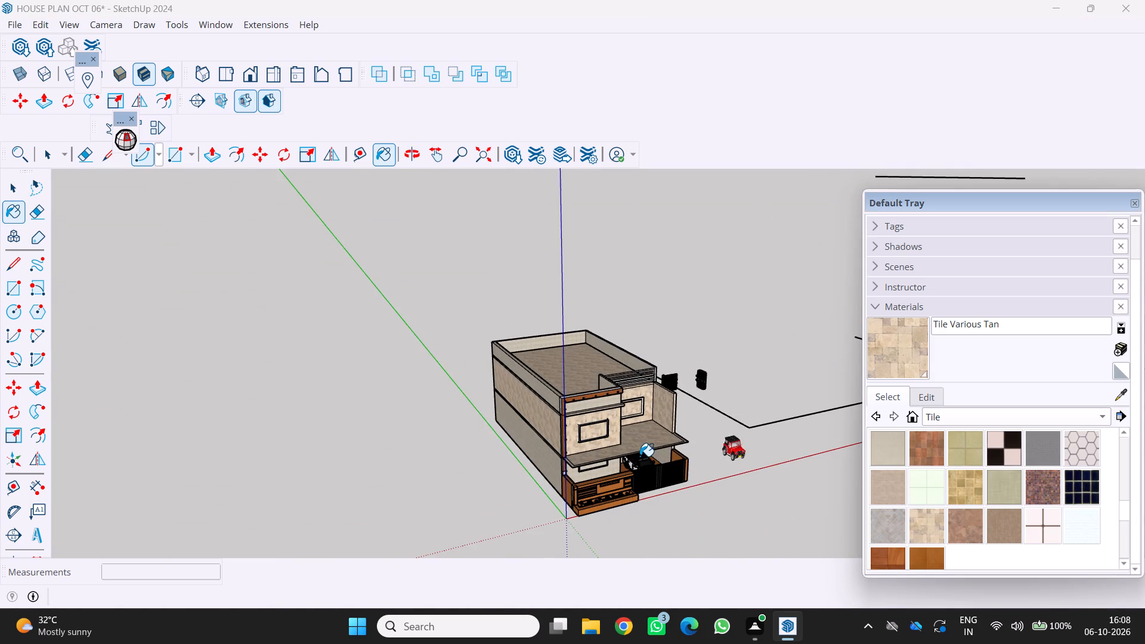
pyautogui.scroll(7, 640, 456)
pyautogui.moveTo(630, 415); pyautogui.dragTo(499, 426, button='middle')
pyautogui.scroll(1, 507, 429)
pyautogui.scroll(3, 603, 392)
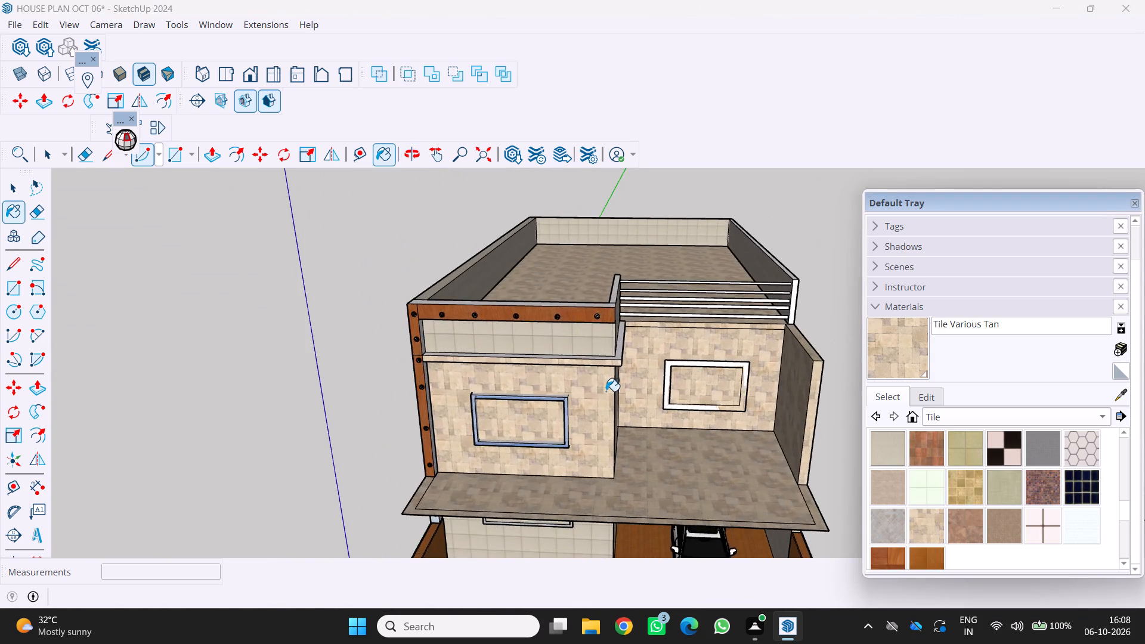
pyautogui.moveTo(608, 391); pyautogui.dragTo(508, 396, button='middle')
pyautogui.scroll(3, 601, 376)
pyautogui.click(614, 348)
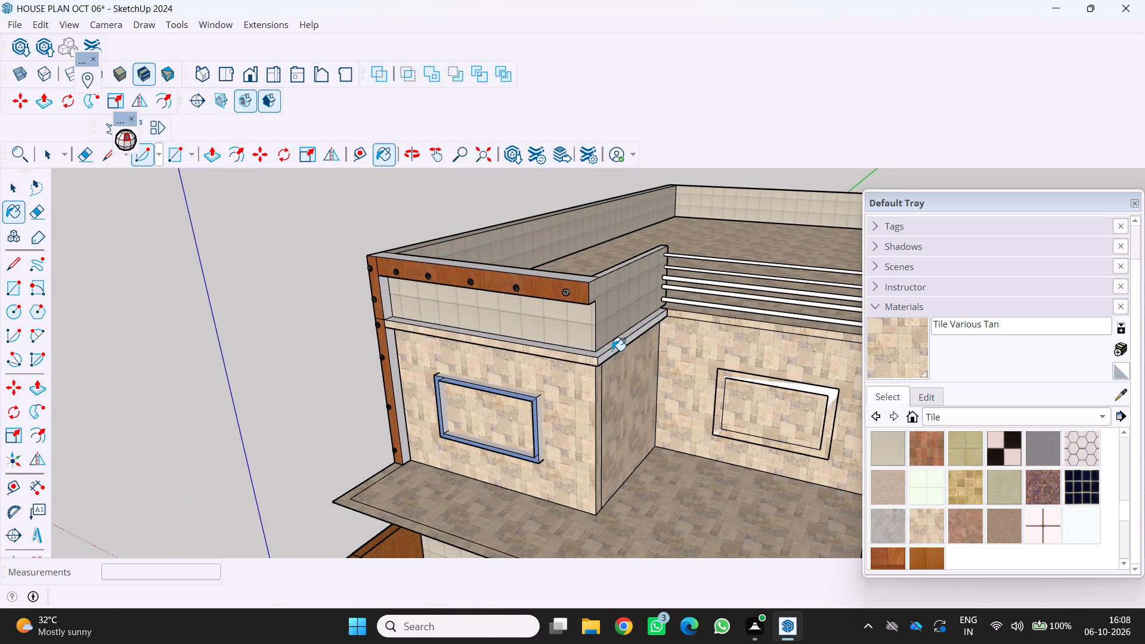
pyautogui.click(612, 354)
pyautogui.scroll(5, 612, 354)
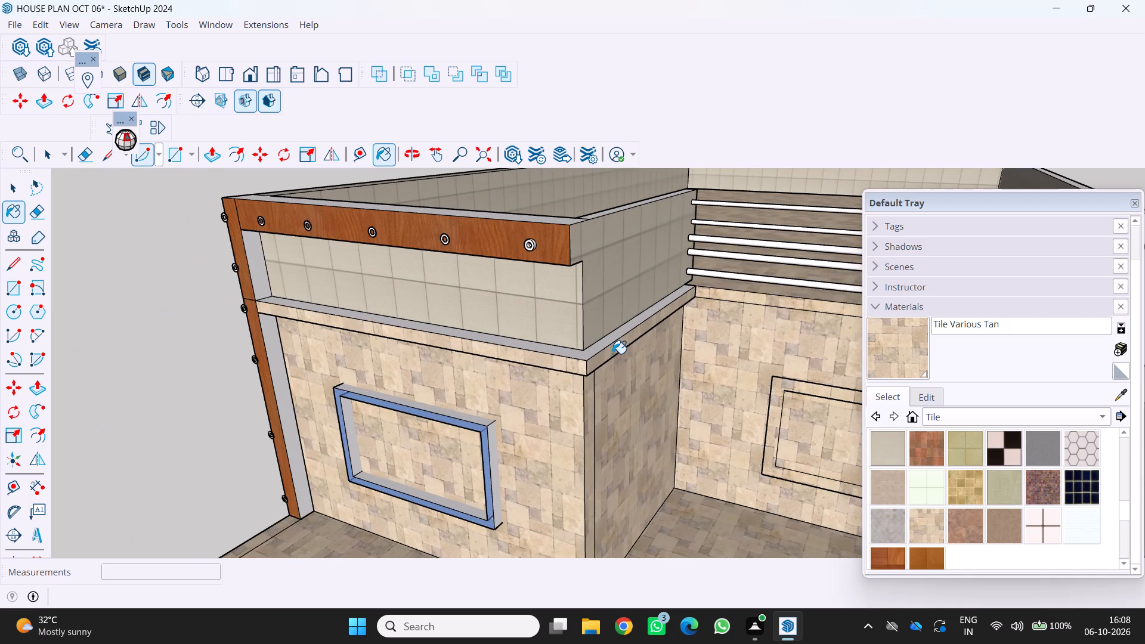
pyautogui.click(601, 348)
pyautogui.scroll(-4, 567, 358)
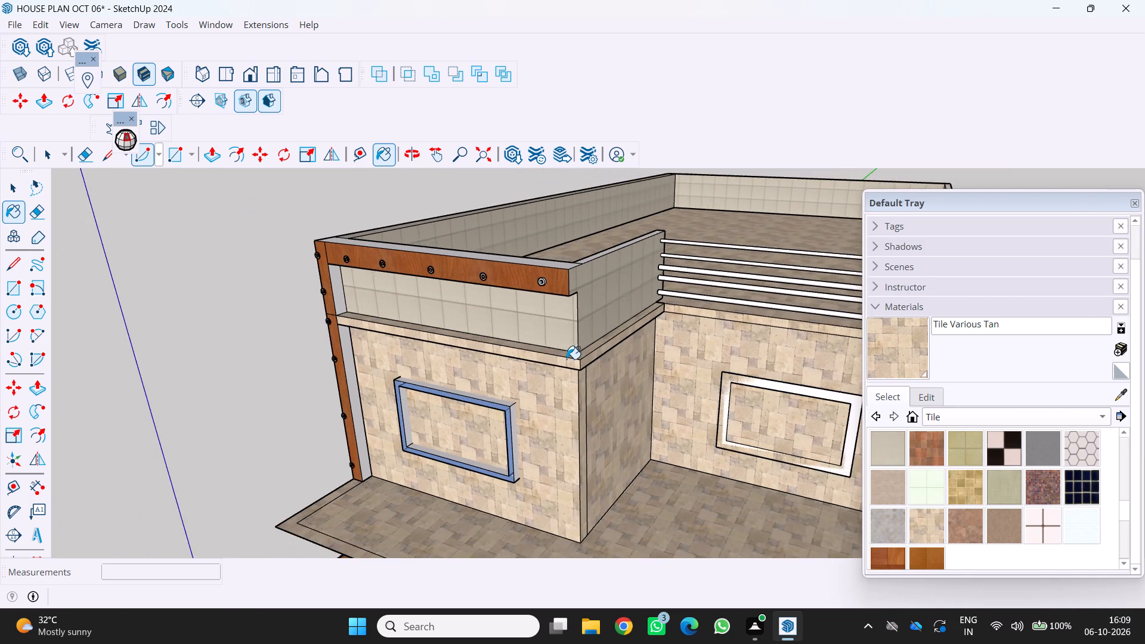
# Paint the front parapet wall below the wooden frame's top band with Field Rectangle Tile.
pyautogui.scroll(-1, 569, 359)
pyautogui.moveTo(569, 359); pyautogui.dragTo(684, 344, button='middle')
pyautogui.scroll(-5, 674, 365)
pyautogui.moveTo(642, 400); pyautogui.dragTo(633, 366, button='middle')
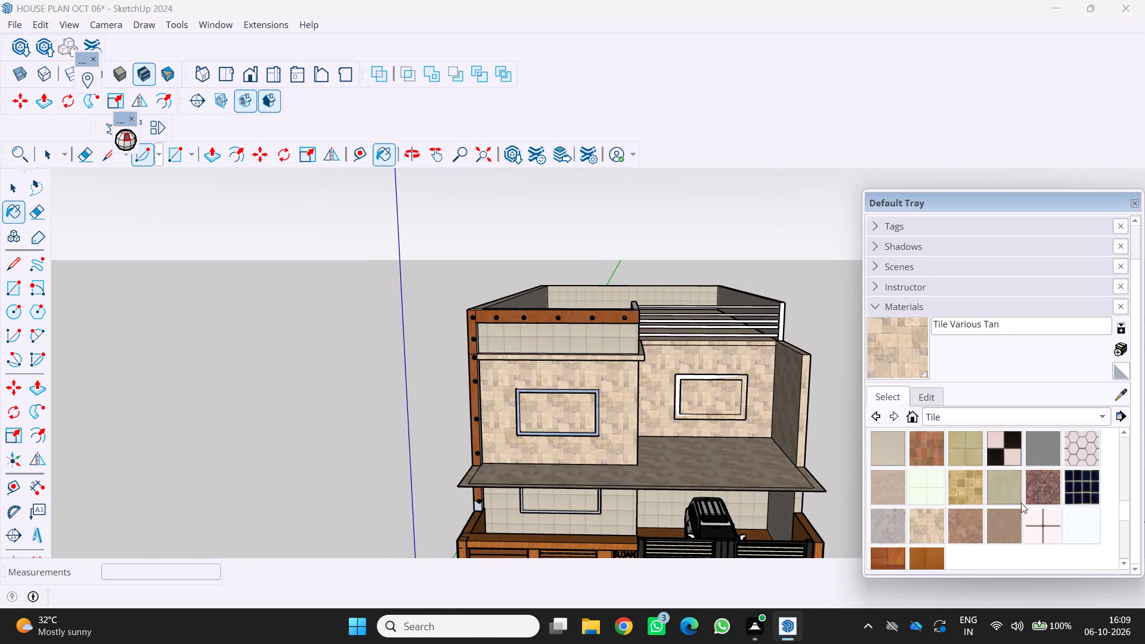
pyautogui.scroll(-3, 1021, 506)
pyautogui.scroll(3, 1017, 513)
pyautogui.scroll(6, 1065, 465)
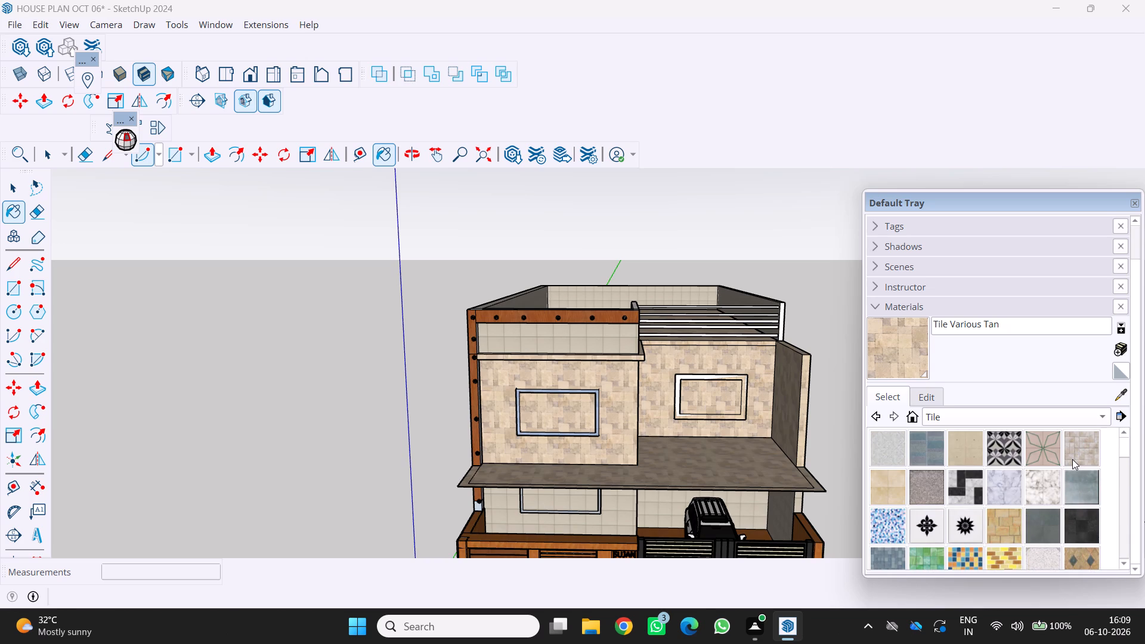
pyautogui.click(1079, 444)
pyautogui.click(553, 346)
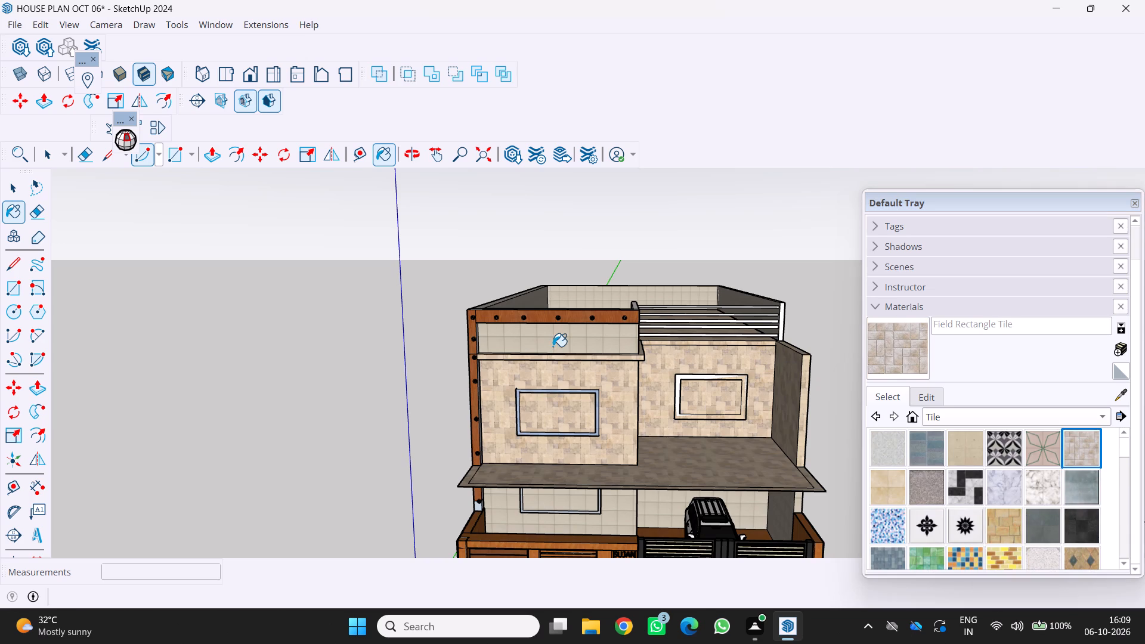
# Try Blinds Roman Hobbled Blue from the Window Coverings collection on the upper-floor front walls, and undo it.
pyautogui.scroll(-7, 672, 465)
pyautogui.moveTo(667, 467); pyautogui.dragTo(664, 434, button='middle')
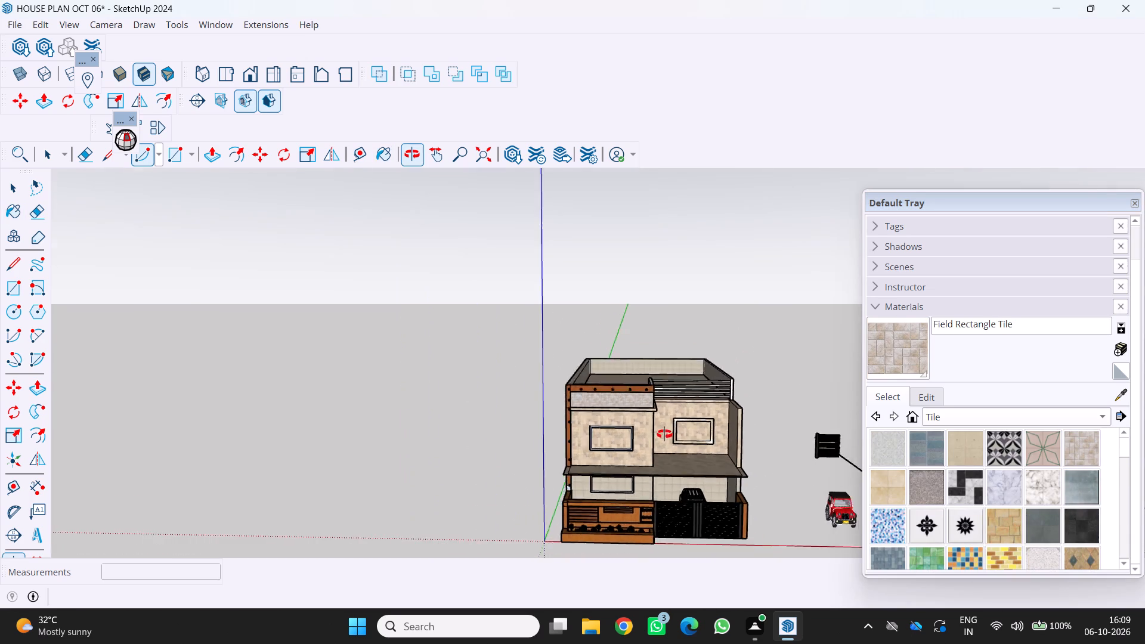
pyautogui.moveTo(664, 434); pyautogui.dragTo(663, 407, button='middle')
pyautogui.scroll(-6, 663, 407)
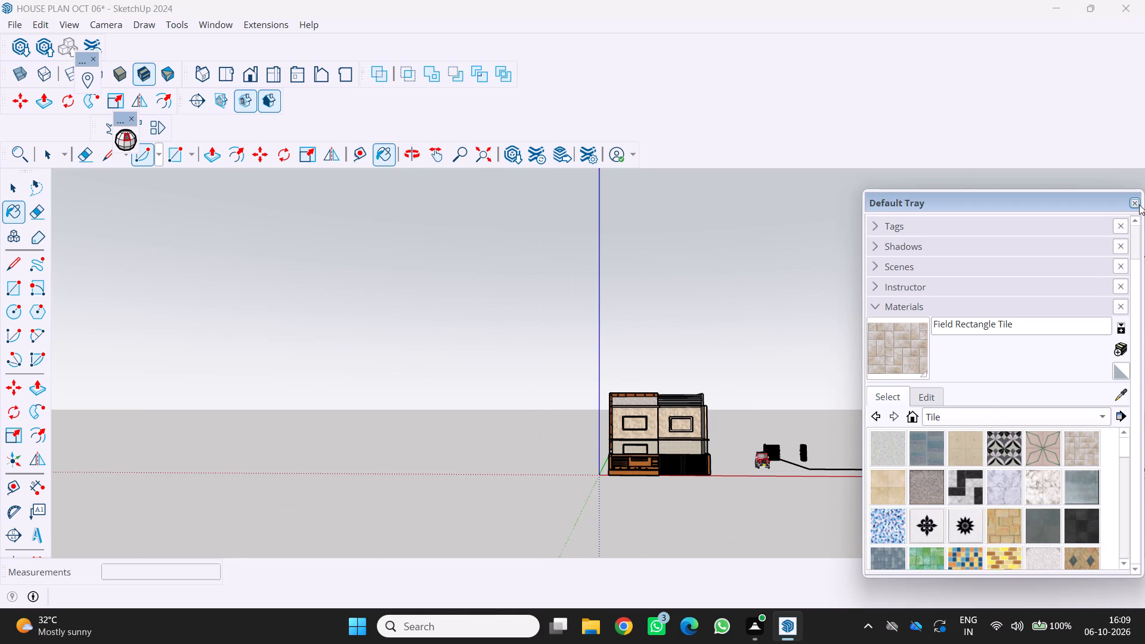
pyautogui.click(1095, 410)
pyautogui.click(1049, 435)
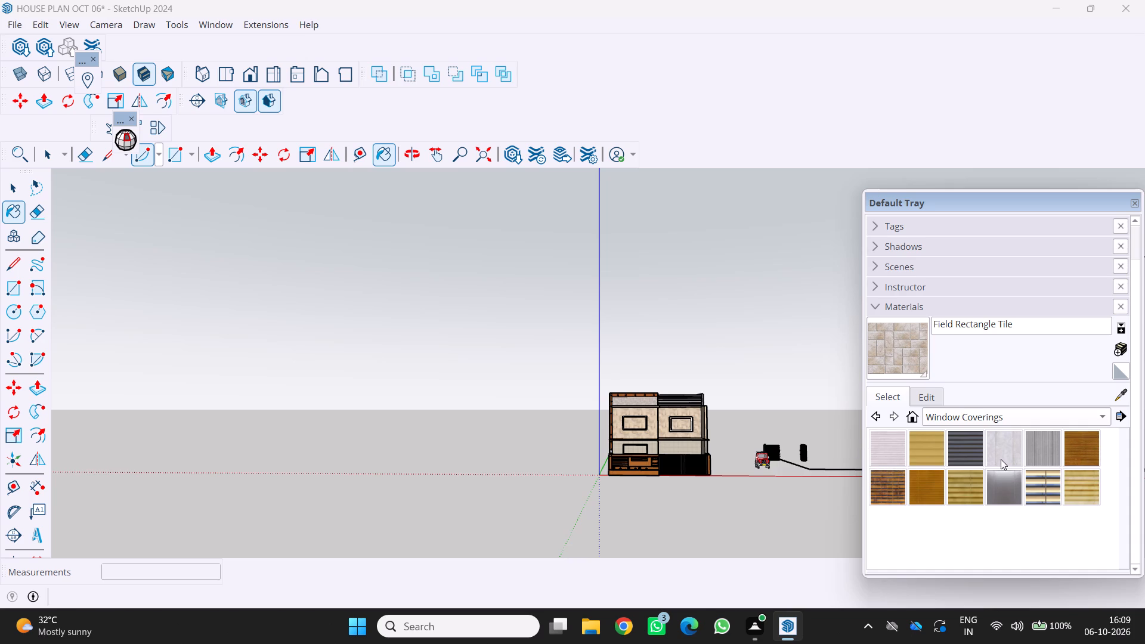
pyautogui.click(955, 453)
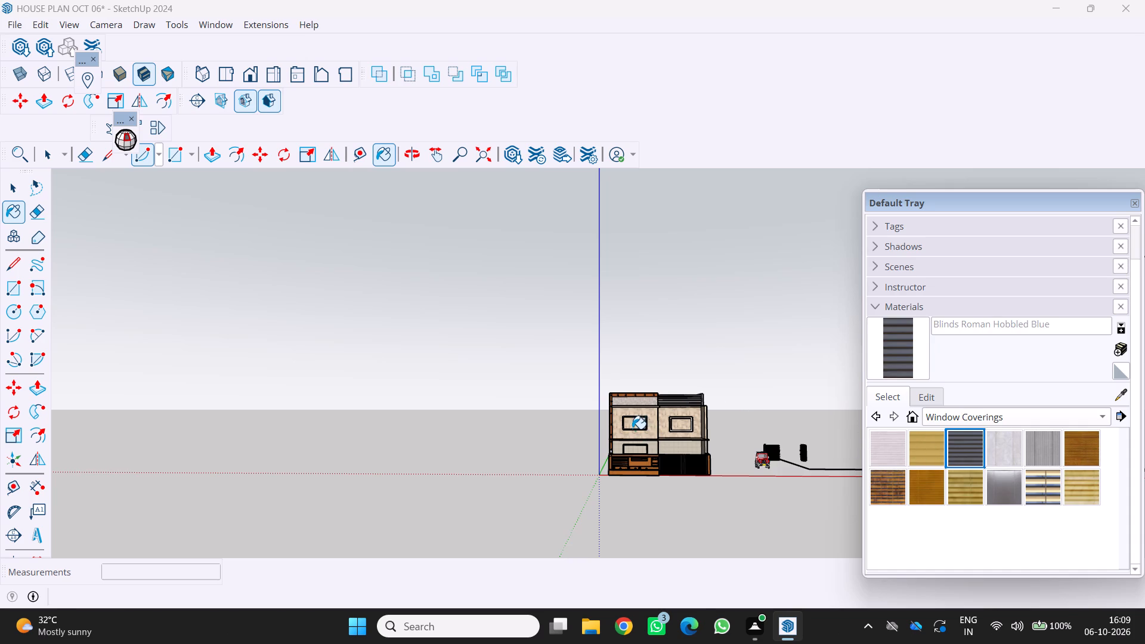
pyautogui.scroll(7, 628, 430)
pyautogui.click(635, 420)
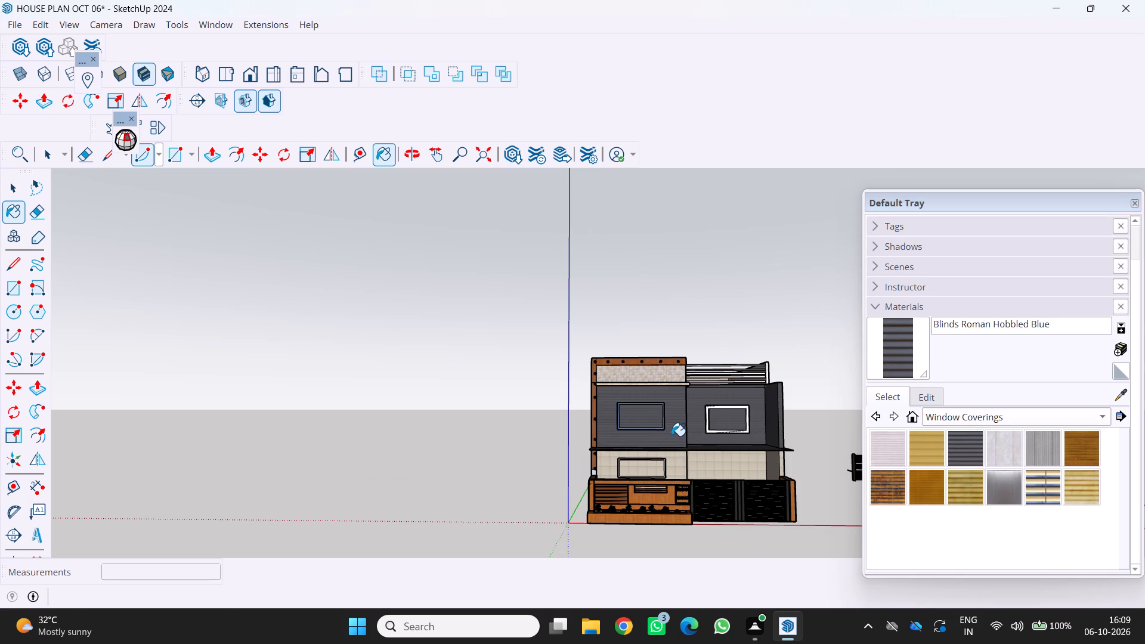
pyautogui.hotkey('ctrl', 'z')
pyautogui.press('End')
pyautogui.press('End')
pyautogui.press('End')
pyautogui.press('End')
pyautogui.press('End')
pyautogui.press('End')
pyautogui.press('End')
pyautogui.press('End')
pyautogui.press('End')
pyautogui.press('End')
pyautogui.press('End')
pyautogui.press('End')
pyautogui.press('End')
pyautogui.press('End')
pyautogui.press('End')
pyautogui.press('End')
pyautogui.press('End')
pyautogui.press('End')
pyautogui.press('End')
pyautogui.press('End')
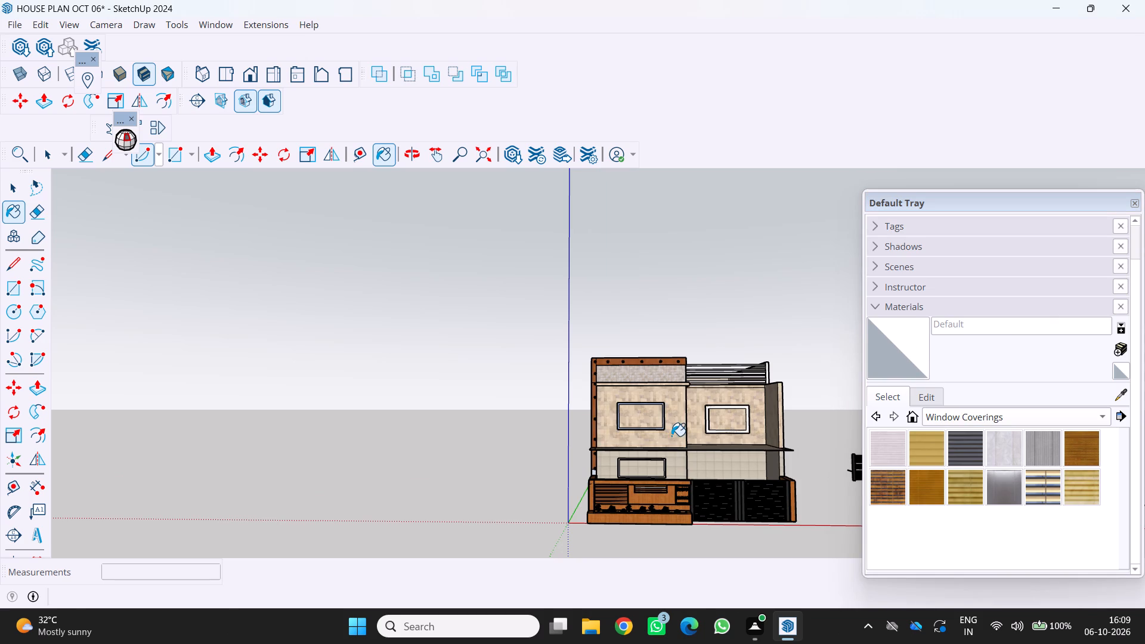
# Switch from painting to the Select tool and close the Default Tray.
pyautogui.scroll(-4, 671, 436)
pyautogui.click(1132, 203)
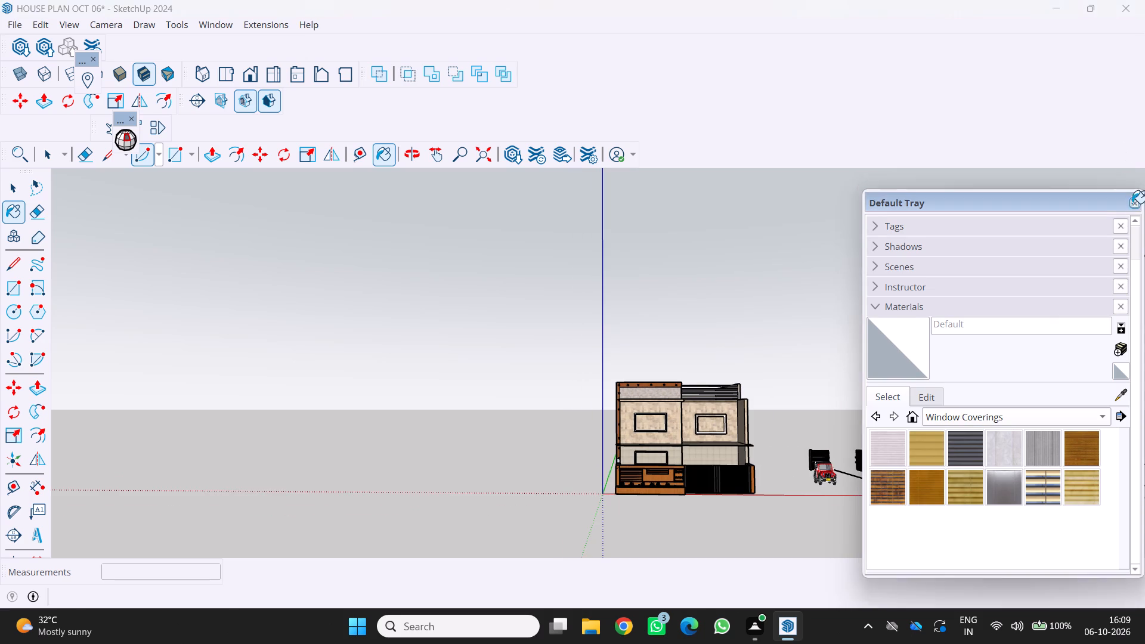
pyautogui.scroll(-1, 862, 357)
pyautogui.moveTo(862, 357); pyautogui.dragTo(834, 428, button='middle')
pyautogui.scroll(3, 822, 435)
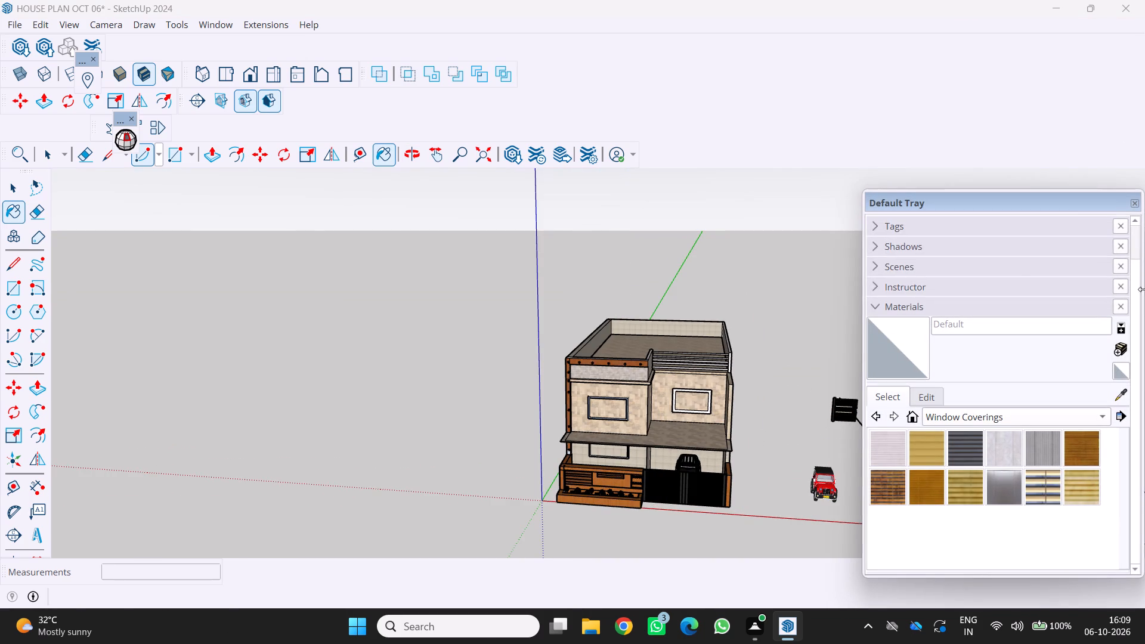
pyautogui.click(1131, 203)
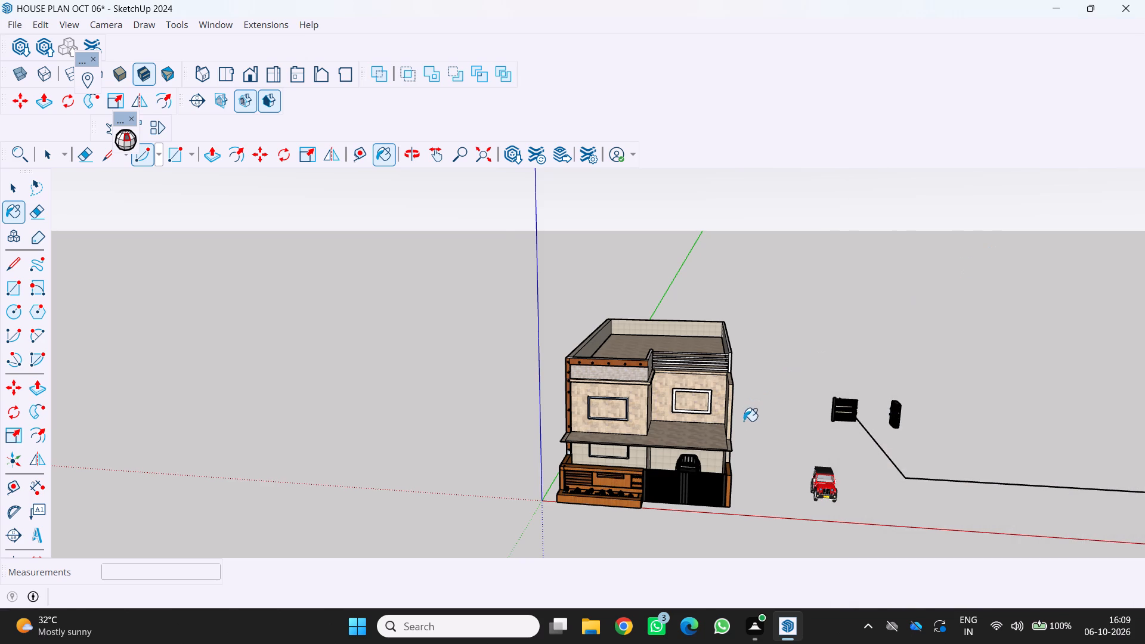
pyautogui.moveTo(745, 422); pyautogui.dragTo(790, 372, button='middle')
pyautogui.scroll(1, 745, 422)
pyautogui.press('Escape')
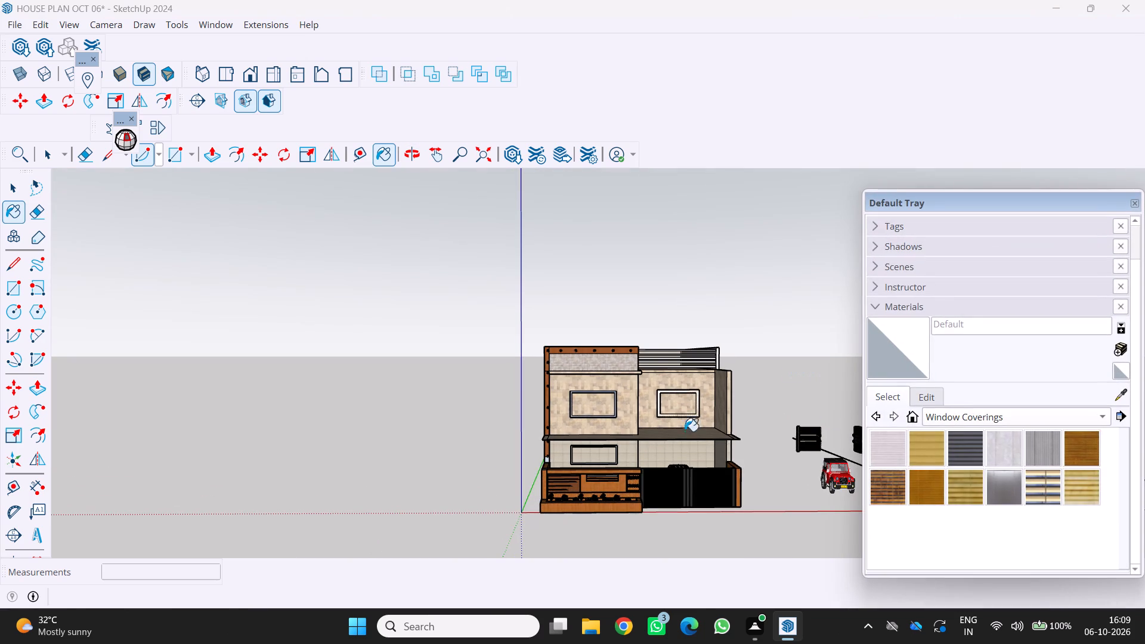
pyautogui.click(414, 487)
pyautogui.press('space')
pyautogui.press('End')
pyautogui.press('space')
pyautogui.press('End')
pyautogui.press('End')
pyautogui.press('End')
pyautogui.press('End')
pyautogui.press('End')
pyautogui.press('End')
pyautogui.press('End')
pyautogui.press('End')
pyautogui.press('End')
pyautogui.press('End')
pyautogui.press('End')
pyautogui.press('End')
pyautogui.press('End')
pyautogui.press('End')
pyautogui.press('End')
pyautogui.press('End')
pyautogui.press('End')
pyautogui.press('End')
pyautogui.press('End')
pyautogui.press('End')
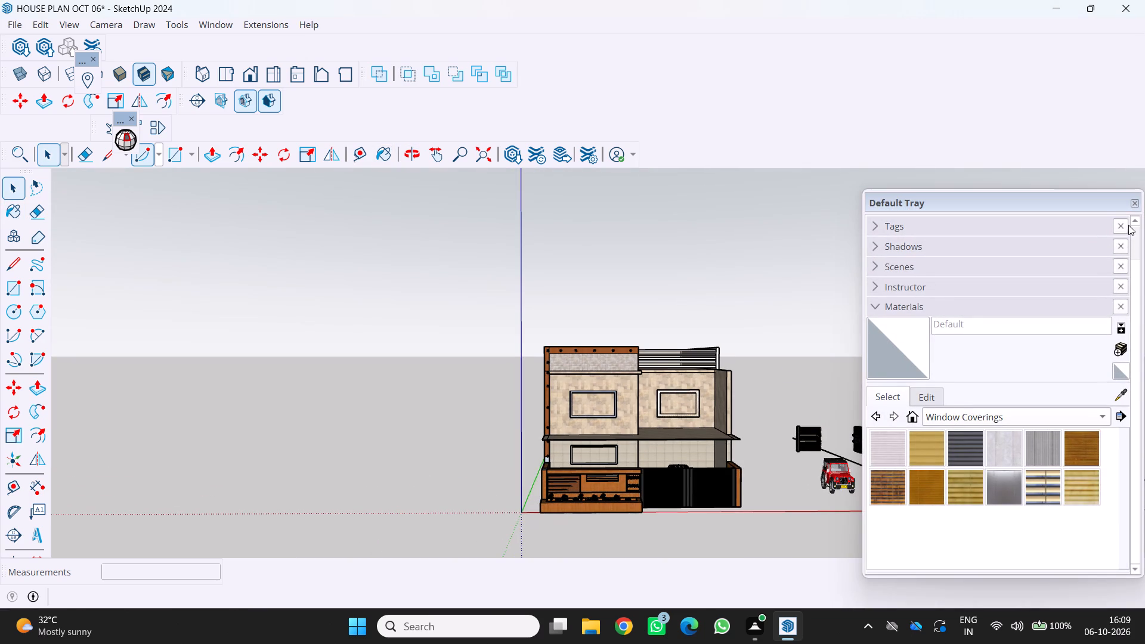
pyautogui.click(1129, 204)
# Examine the painted house front from several angles, including the compound wall, gate, parking area and balcony slab.
pyautogui.scroll(7, 513, 509)
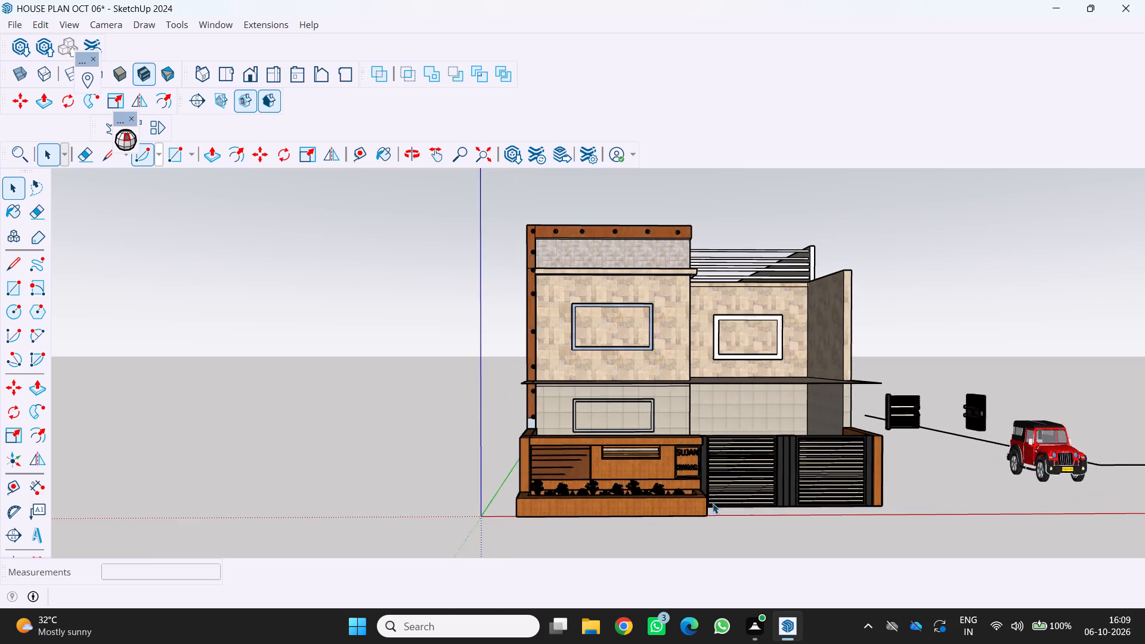
pyautogui.scroll(1, 801, 448)
pyautogui.moveTo(801, 448); pyautogui.dragTo(767, 577, button='middle')
pyautogui.scroll(7, 778, 519)
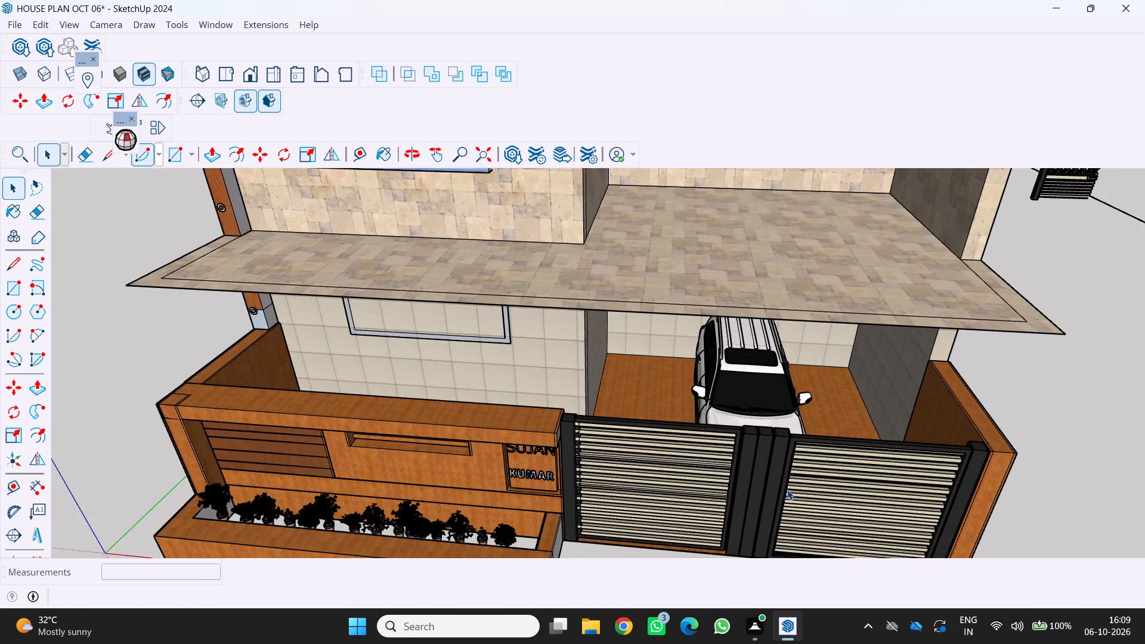
pyautogui.scroll(4, 787, 490)
pyautogui.scroll(3, 807, 431)
pyautogui.scroll(3, 849, 342)
pyautogui.scroll(-7, 843, 335)
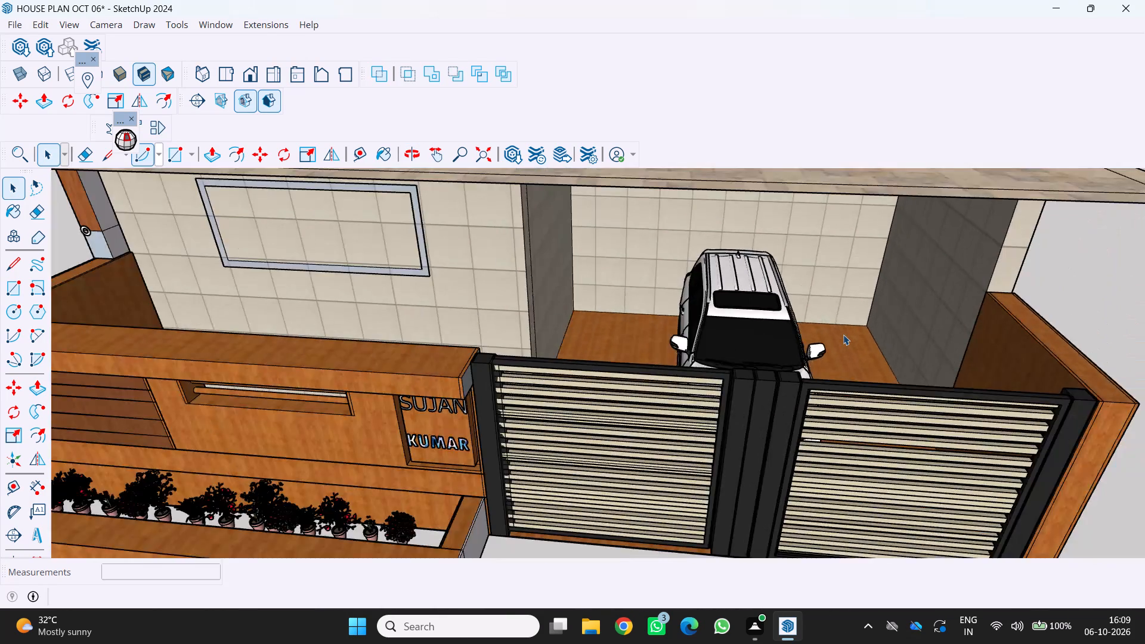
pyautogui.scroll(-8, 843, 335)
pyautogui.scroll(-7, 818, 391)
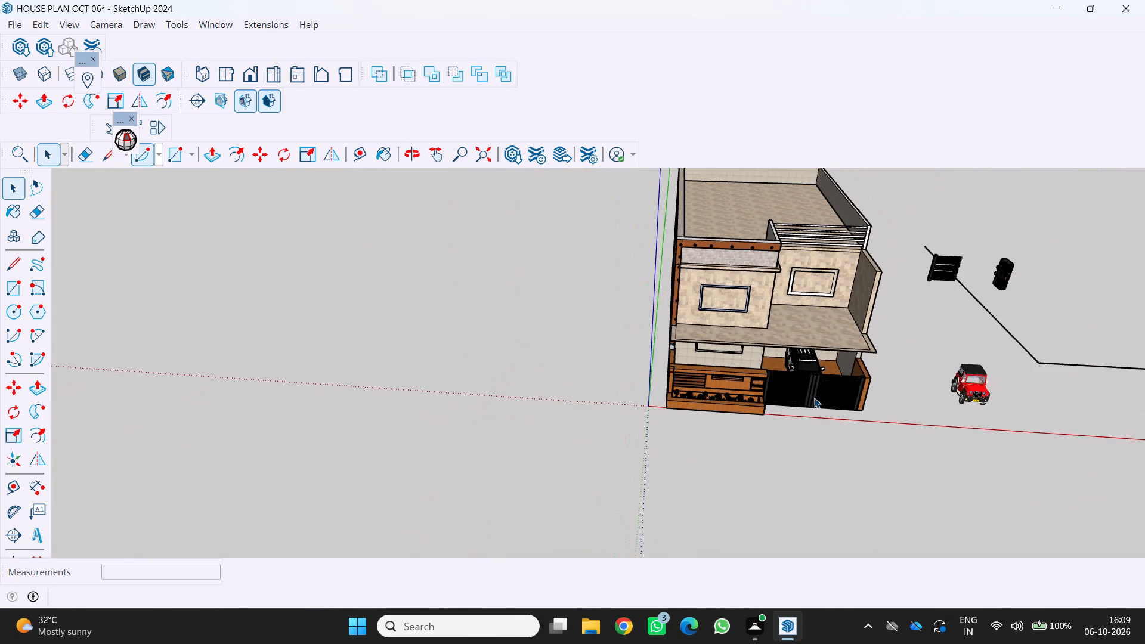
pyautogui.moveTo(813, 398); pyautogui.dragTo(812, 336, button='middle')
pyautogui.scroll(1, 812, 336)
pyautogui.scroll(-5, 806, 346)
pyautogui.moveTo(772, 405); pyautogui.dragTo(765, 392, button='middle')
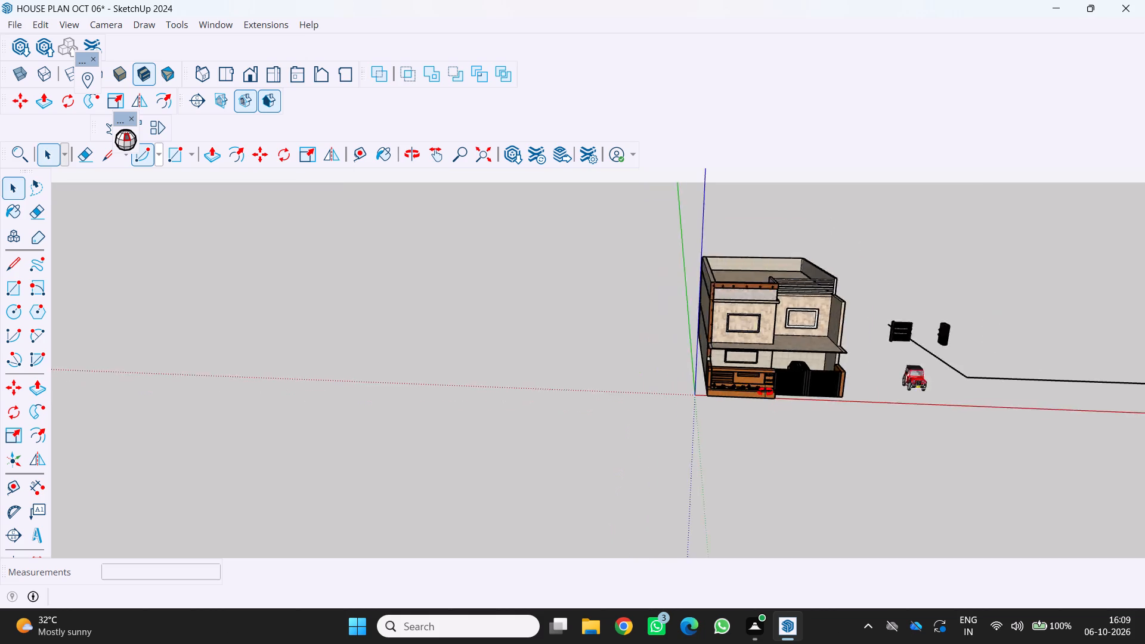
pyautogui.moveTo(765, 392); pyautogui.dragTo(745, 346, button='middle')
pyautogui.scroll(11, 788, 392)
pyautogui.scroll(2, 903, 358)
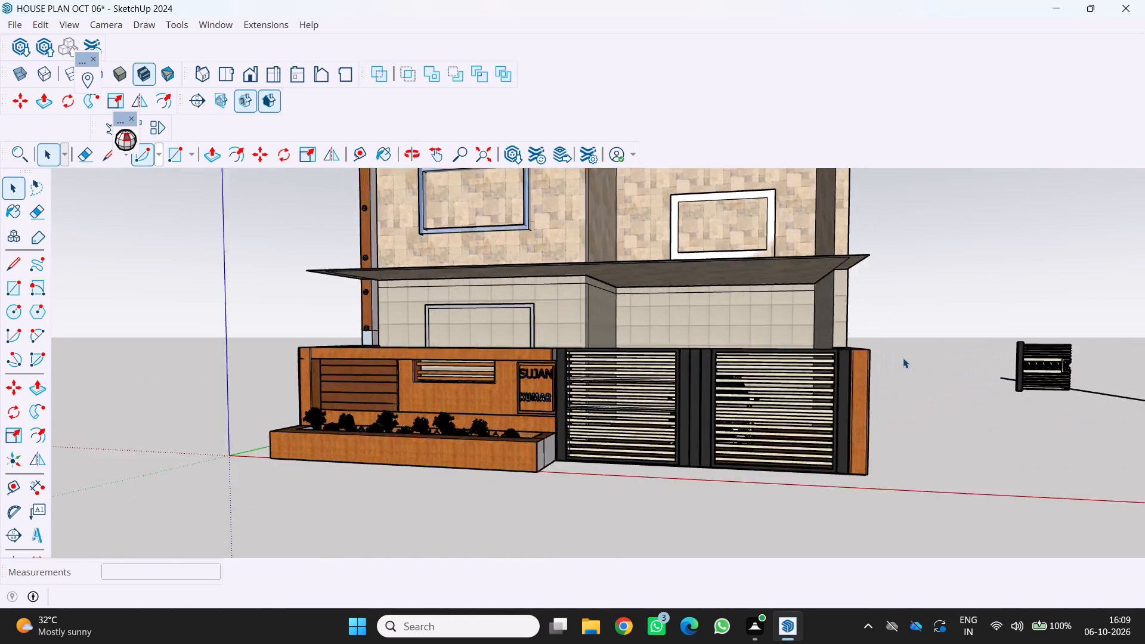
pyautogui.scroll(2, 903, 358)
pyautogui.scroll(-7, 903, 358)
pyautogui.moveTo(911, 362); pyautogui.dragTo(933, 427, button='middle')
pyautogui.scroll(-4, 933, 427)
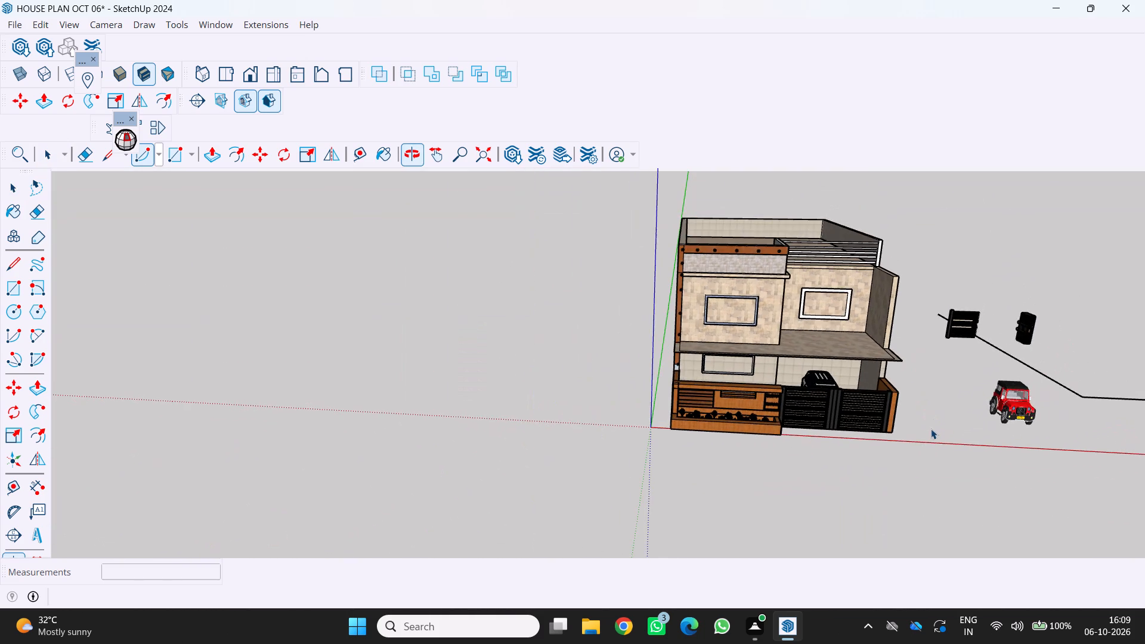
pyautogui.moveTo(924, 420); pyautogui.dragTo(893, 385, button='middle')
pyautogui.scroll(-4, 1084, 366)
pyautogui.moveTo(1079, 372); pyautogui.dragTo(1075, 372, button='middle')
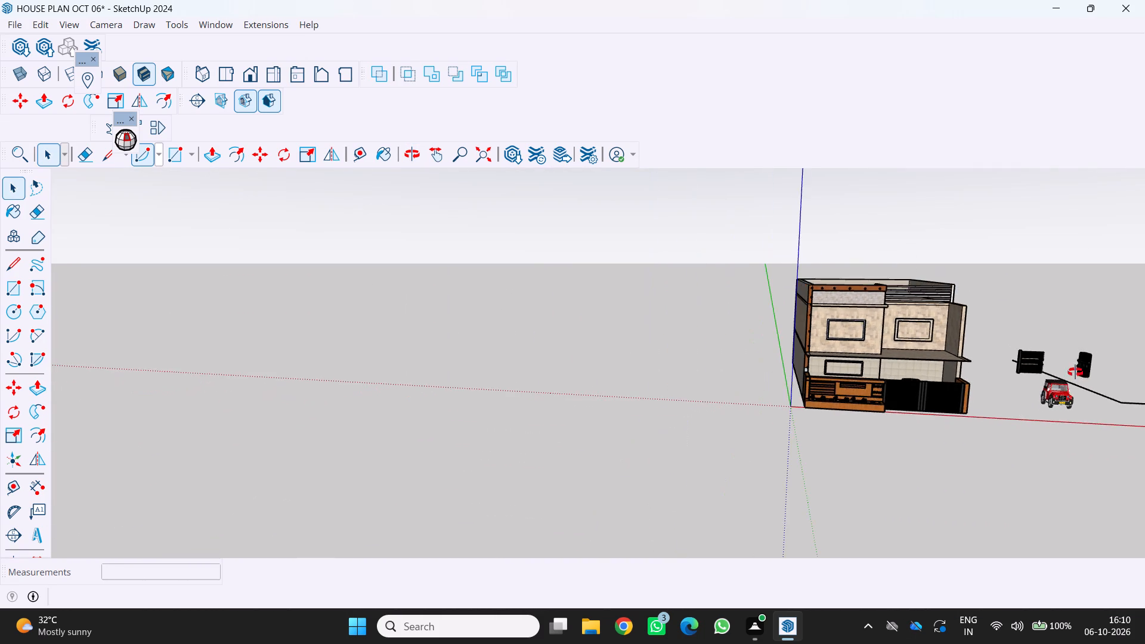
pyautogui.moveTo(1075, 372); pyautogui.dragTo(1020, 342, button='middle')
pyautogui.scroll(-4, 1025, 365)
pyautogui.moveTo(1024, 367); pyautogui.dragTo(1031, 371, button='middle')
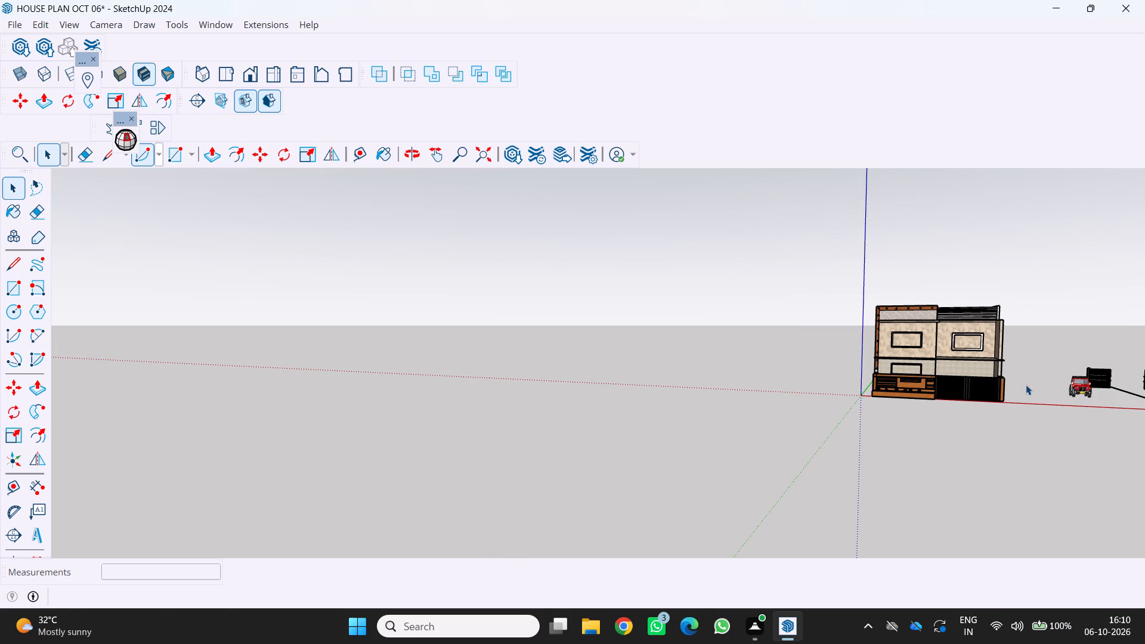
pyautogui.scroll(-2, 973, 373)
pyautogui.moveTo(973, 373); pyautogui.dragTo(1028, 415, button='middle')
pyautogui.scroll(2, 1026, 414)
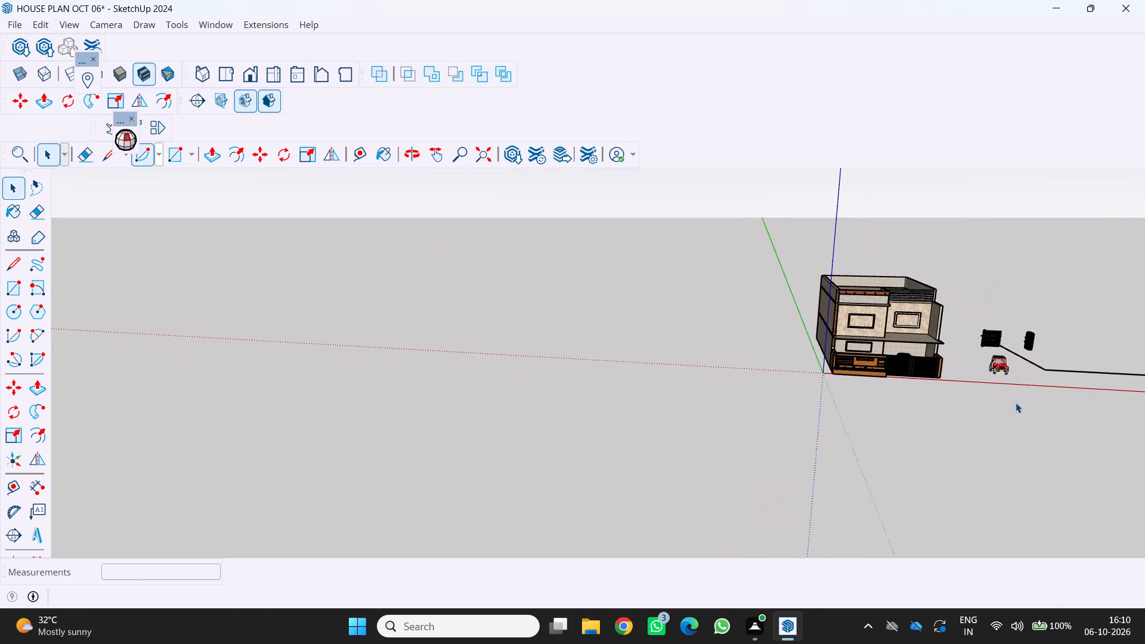
pyautogui.scroll(14, 1016, 402)
pyautogui.moveTo(926, 347); pyautogui.dragTo(928, 309, button='middle')
pyautogui.scroll(1, 926, 347)
pyautogui.scroll(-4, 928, 309)
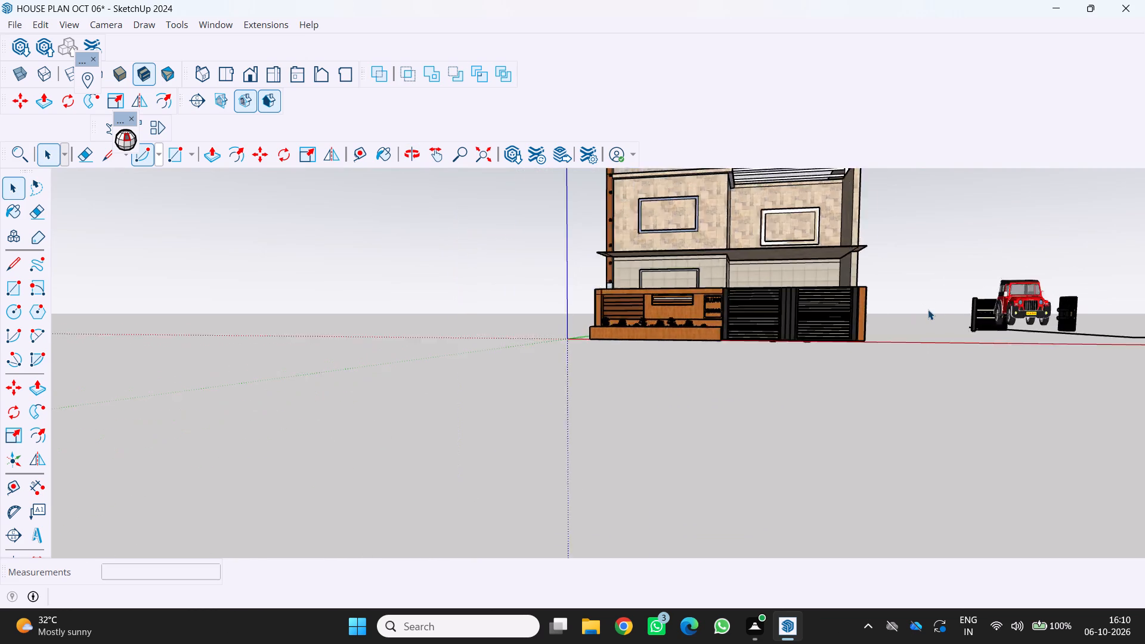
pyautogui.moveTo(927, 309); pyautogui.dragTo(917, 381, button='middle')
pyautogui.scroll(-1, 930, 323)
pyautogui.scroll(-6, 917, 381)
pyautogui.moveTo(936, 372); pyautogui.dragTo(990, 314, button='middle')
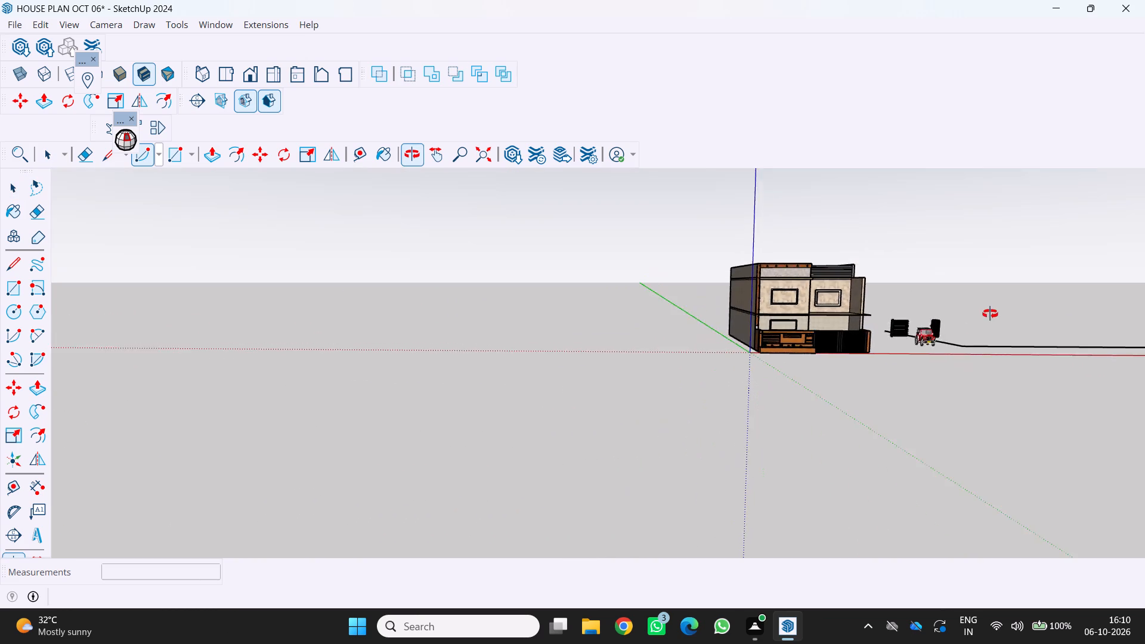
pyautogui.moveTo(990, 314); pyautogui.dragTo(945, 318, button='middle')
pyautogui.scroll(11, 990, 314)
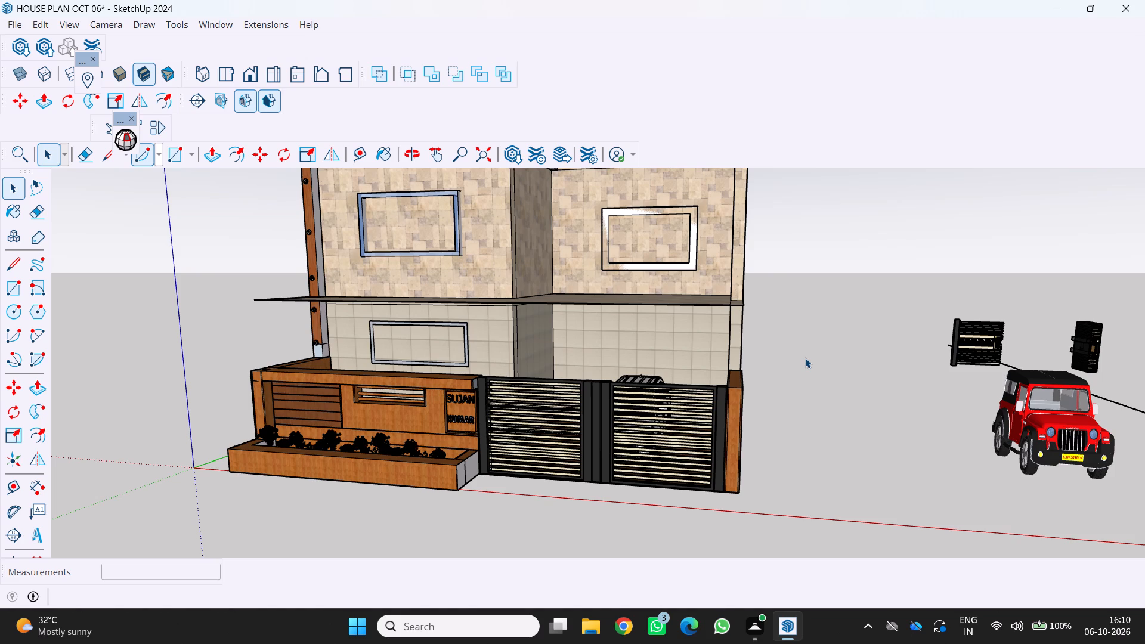
# Examine the painted house front from several angles, including the gate, parking area, balcony slab, upper-floor walls and terrace parapet.
pyautogui.scroll(-4, 666, 332)
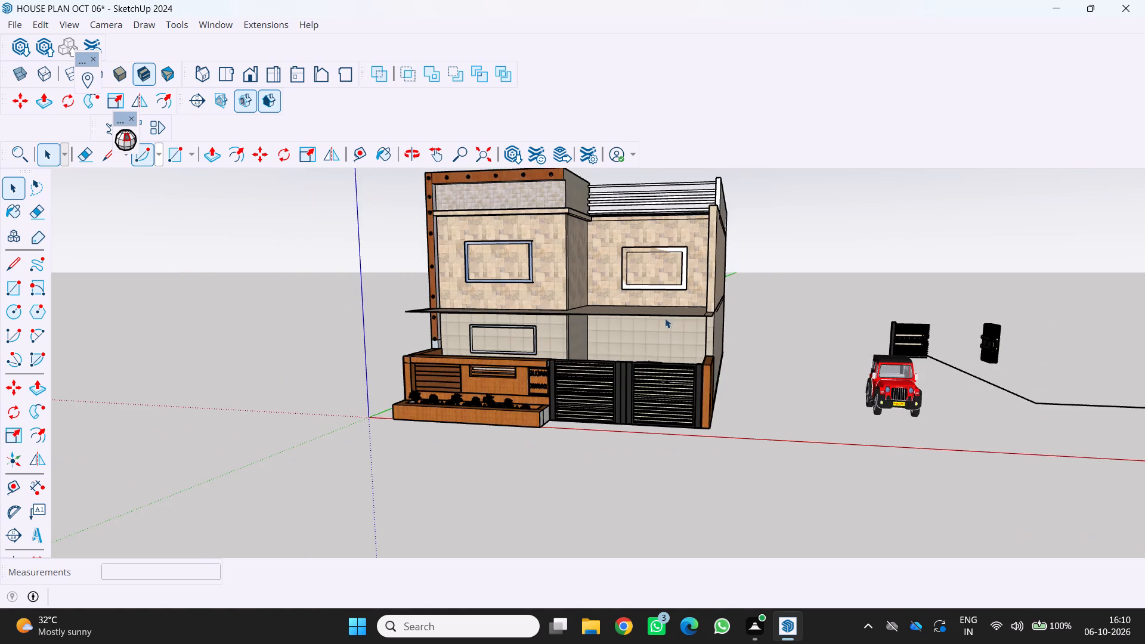
pyautogui.moveTo(673, 319); pyautogui.dragTo(744, 321, button='middle')
pyautogui.middleClick(745, 321)
pyautogui.scroll(6, 717, 302)
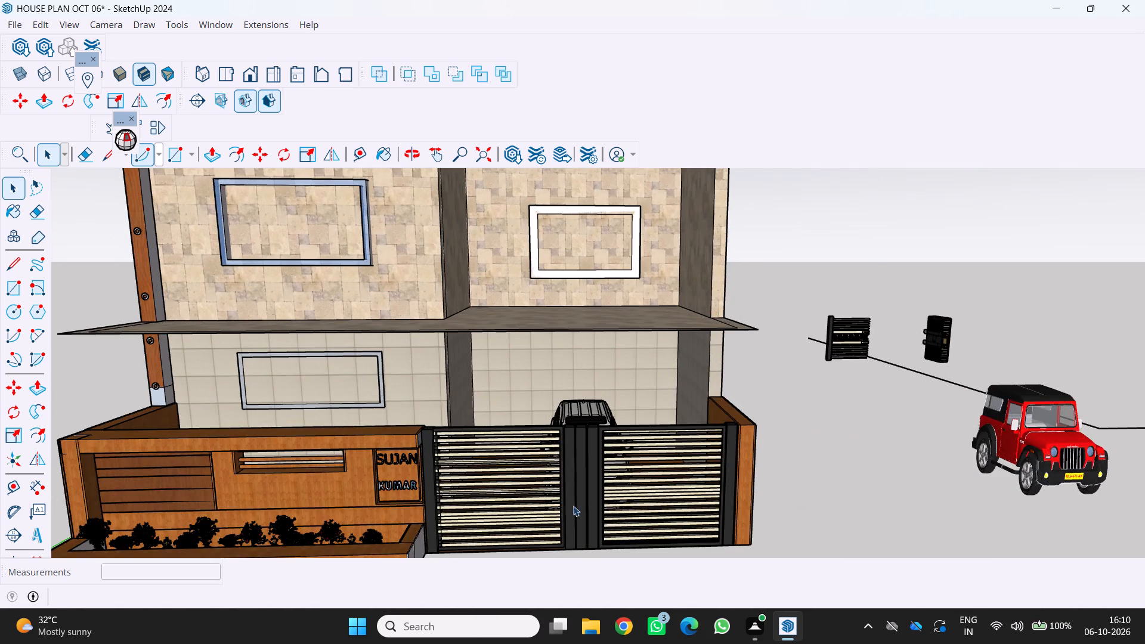
pyautogui.scroll(3, 657, 422)
pyautogui.moveTo(571, 352); pyautogui.dragTo(397, 413, button='middle')
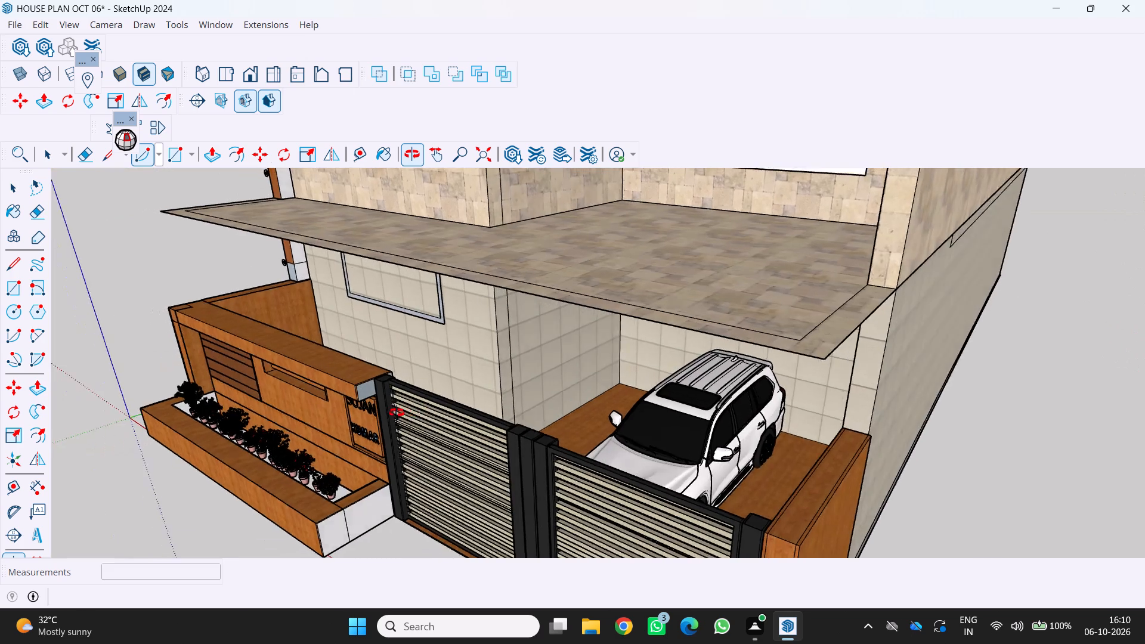
pyautogui.moveTo(397, 413); pyautogui.dragTo(543, 402, button='middle')
pyautogui.scroll(-10, 542, 405)
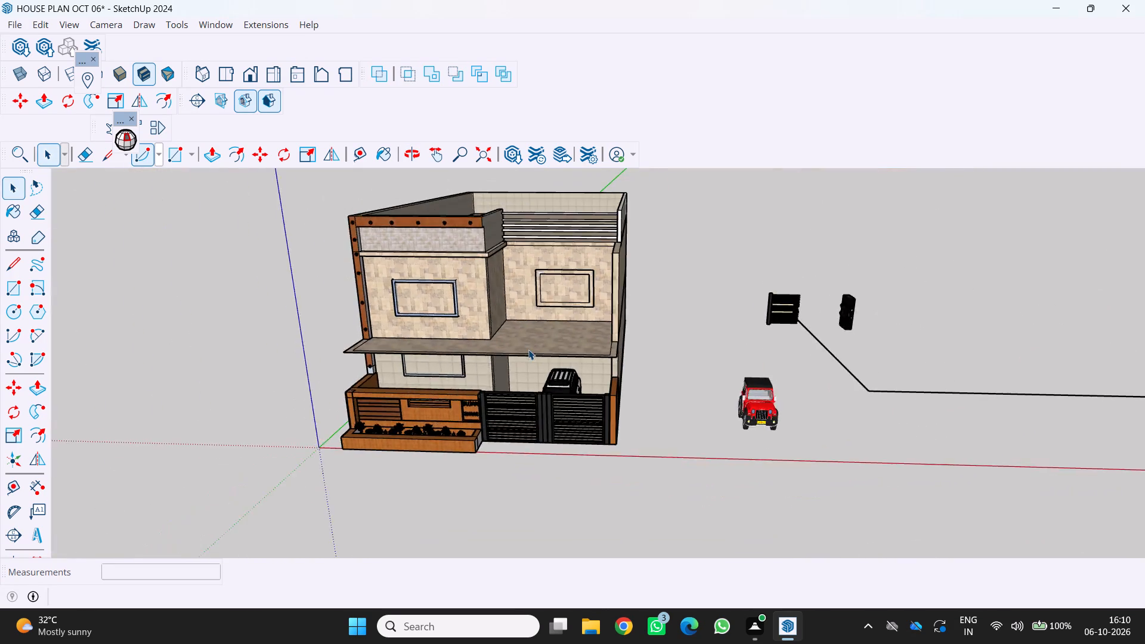
pyautogui.scroll(-2, 528, 349)
pyautogui.moveTo(527, 349); pyautogui.dragTo(580, 250, button='middle')
pyautogui.scroll(-2, 580, 249)
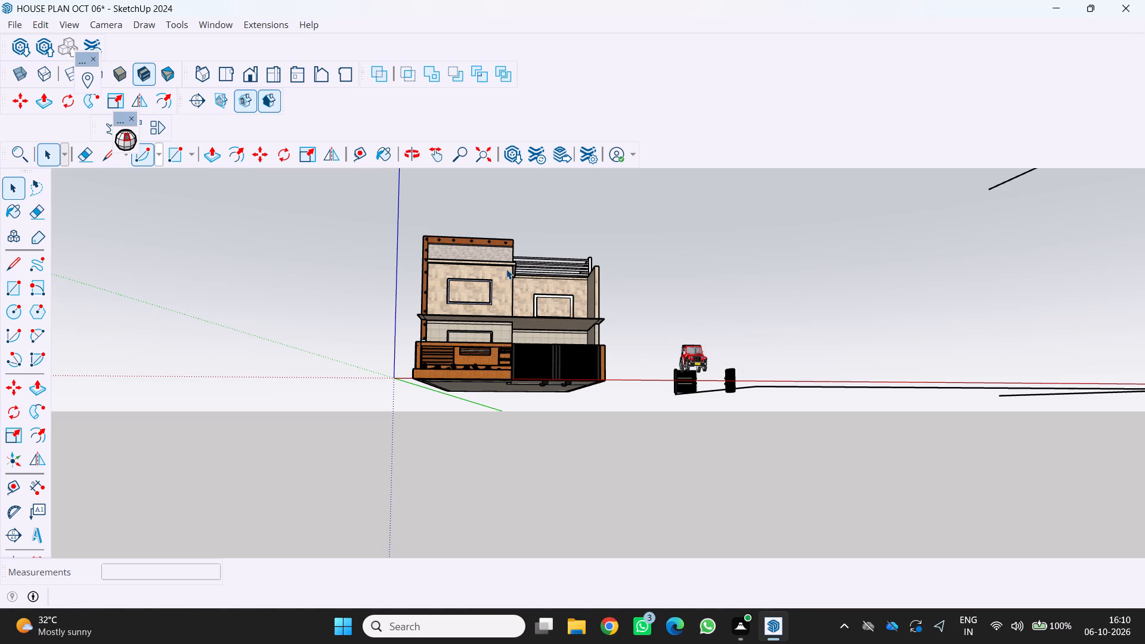
pyautogui.scroll(-1, 312, 229)
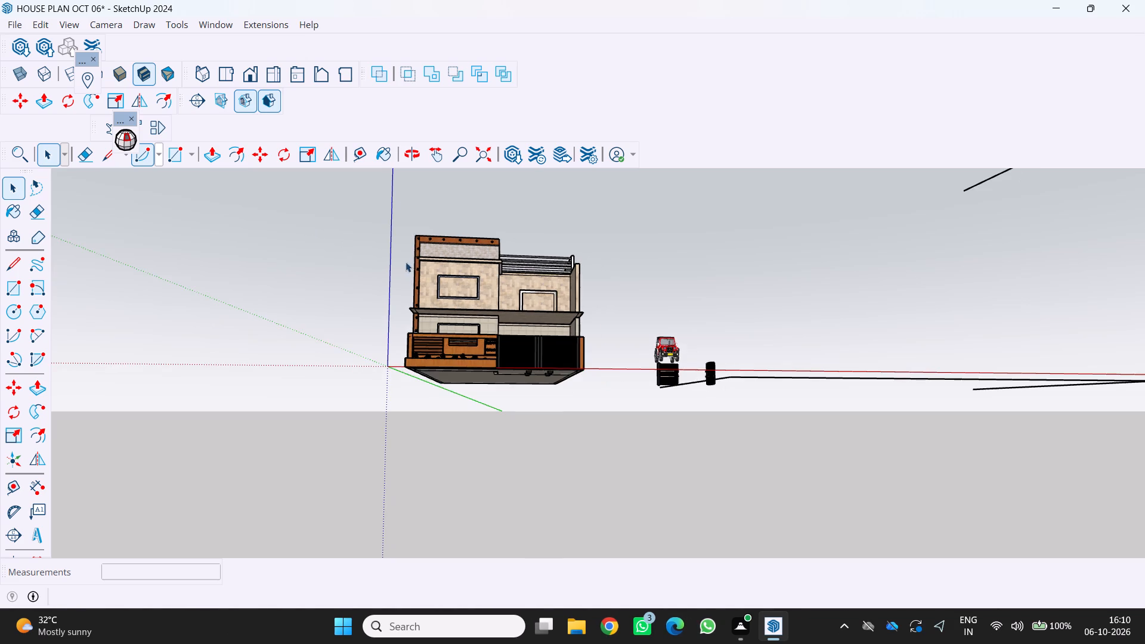
pyautogui.scroll(-2, 462, 285)
pyautogui.moveTo(462, 285); pyautogui.dragTo(440, 369, button='middle')
pyautogui.scroll(9, 482, 275)
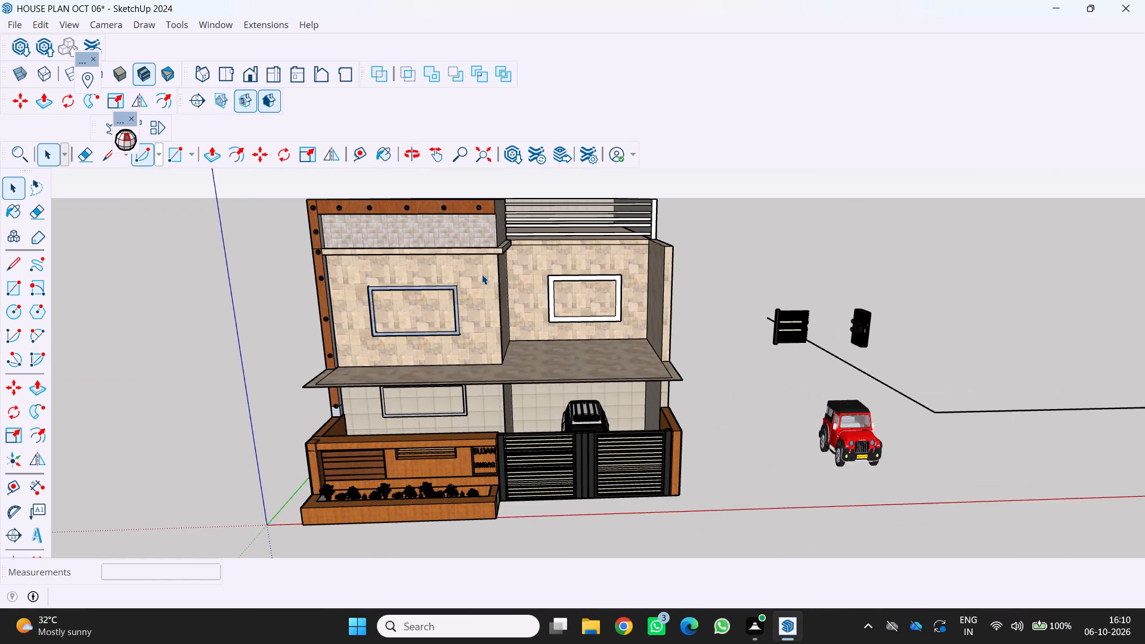
pyautogui.moveTo(482, 274); pyautogui.dragTo(499, 244, button='middle')
pyautogui.scroll(1, 482, 274)
pyautogui.scroll(-5, 499, 244)
pyautogui.moveTo(472, 266); pyautogui.dragTo(357, 227, button='middle')
pyautogui.middleClick(357, 227)
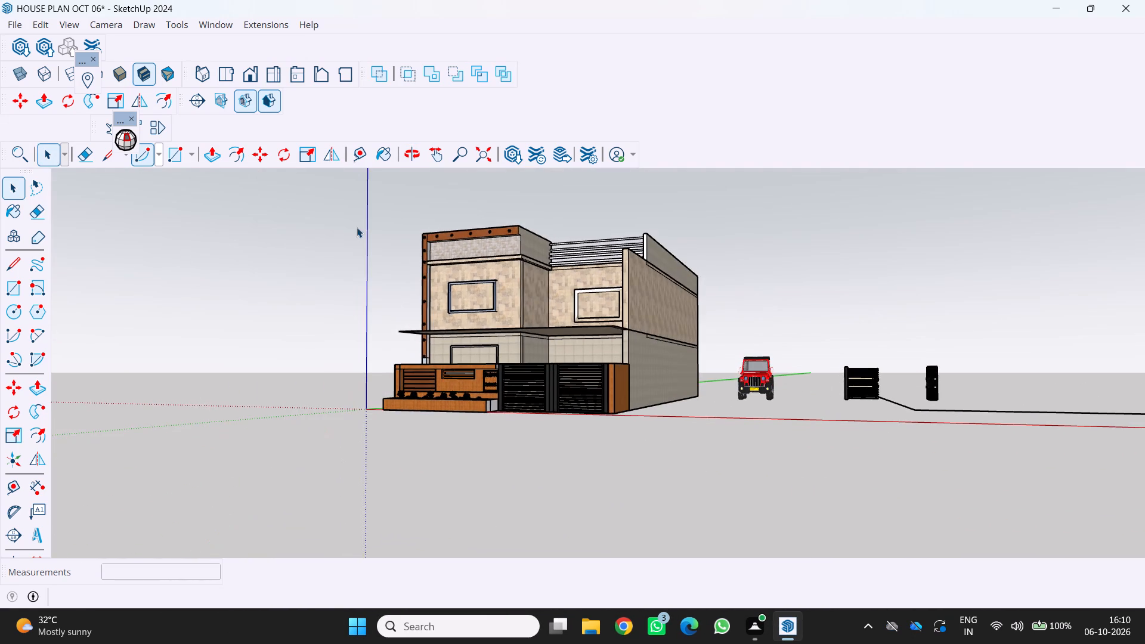
pyautogui.moveTo(423, 244); pyautogui.dragTo(504, 309, button='middle')
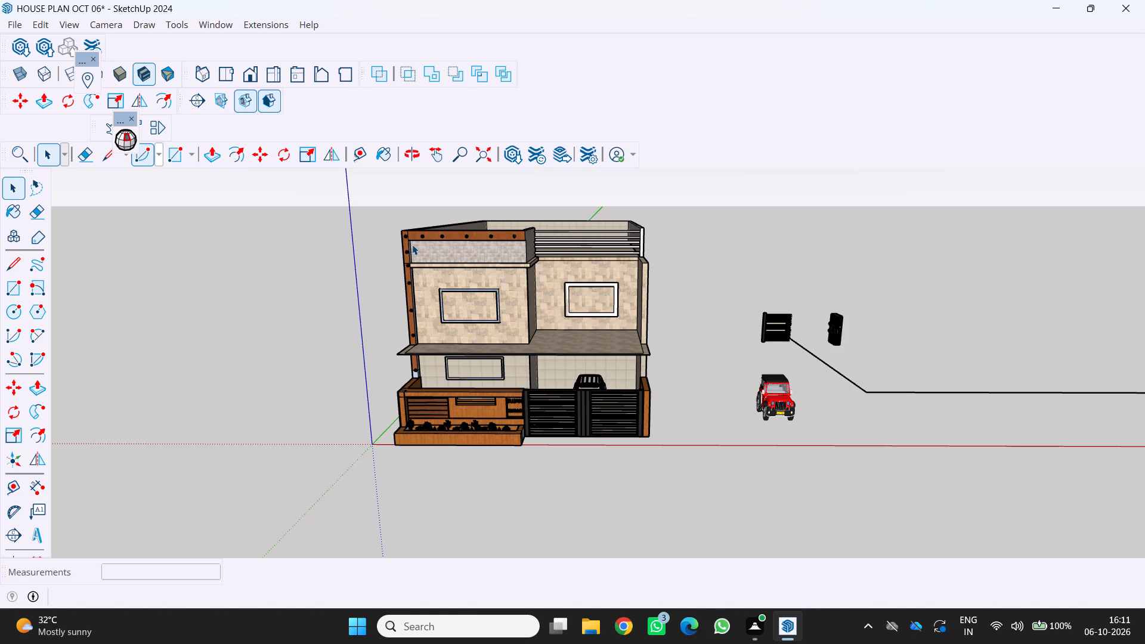
pyautogui.scroll(-3, 412, 244)
pyautogui.scroll(1, 413, 245)
pyautogui.moveTo(413, 245); pyautogui.dragTo(523, 197, button='middle')
pyautogui.scroll(6, 505, 244)
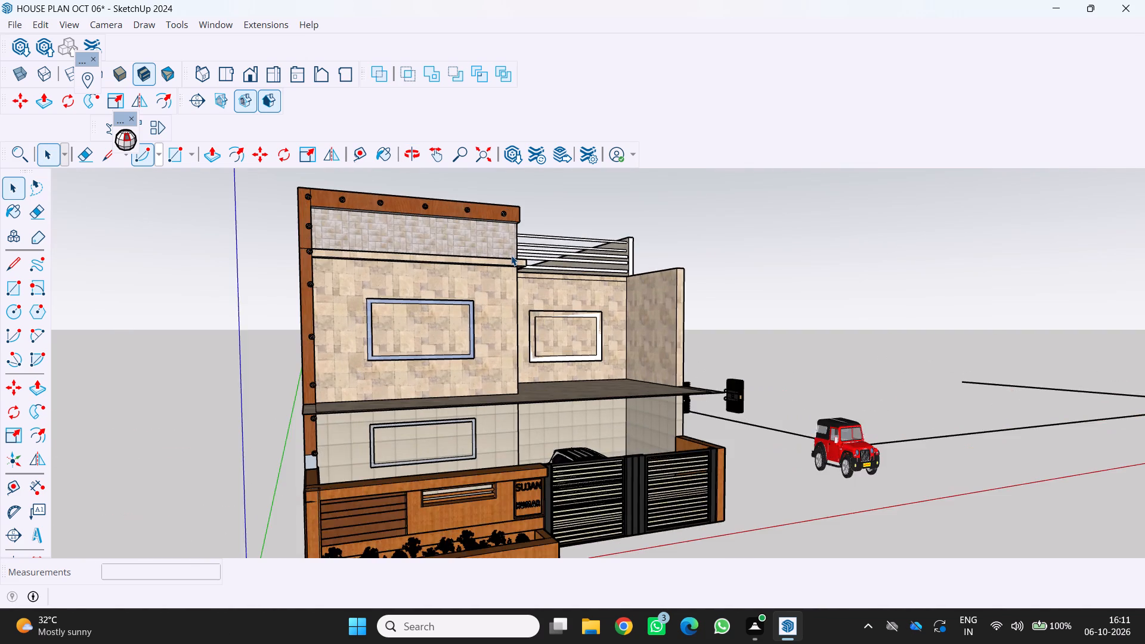
pyautogui.scroll(-5, 511, 255)
pyautogui.moveTo(511, 255); pyautogui.dragTo(220, 265, button='middle')
pyautogui.moveTo(422, 316); pyautogui.dragTo(537, 376, button='middle')
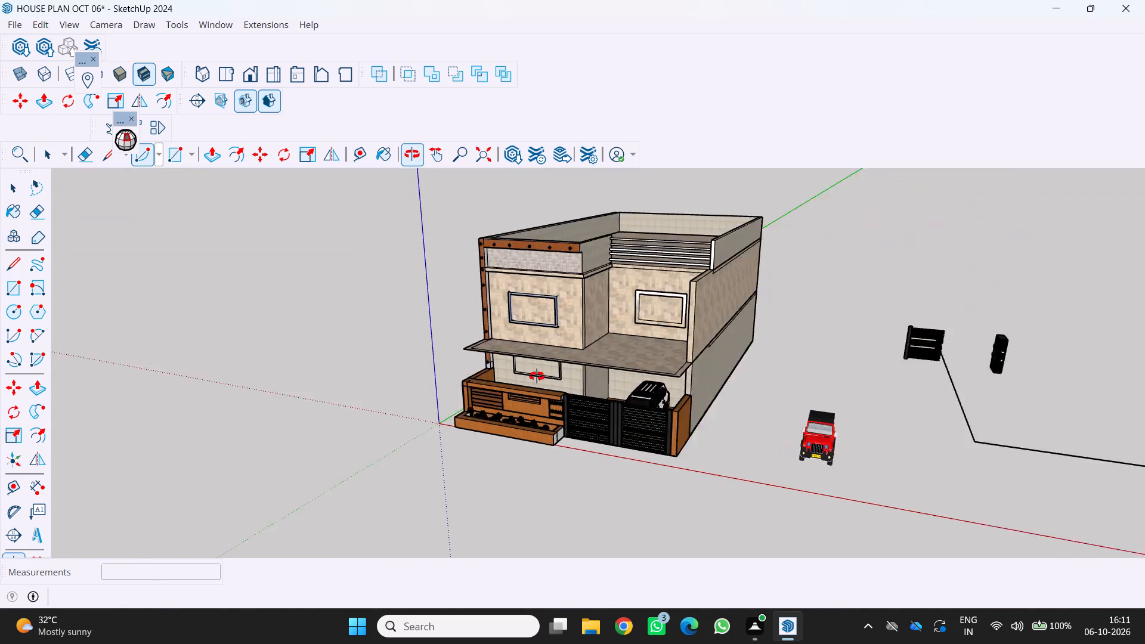
pyautogui.moveTo(537, 376); pyautogui.dragTo(551, 378, button='middle')
pyautogui.scroll(-1, 541, 377)
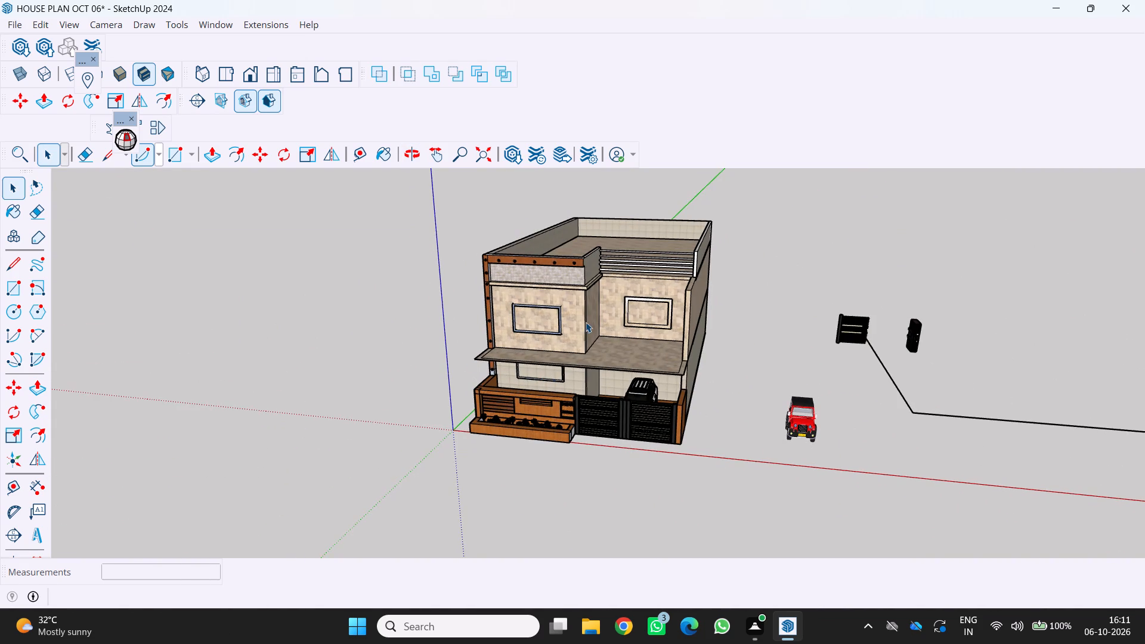
# Erase the unpainted box projecting from the house's rear ground-floor wall, removing all of its edges and faces.
pyautogui.scroll(2, 586, 322)
pyautogui.moveTo(673, 330); pyautogui.dragTo(606, 308, button='middle')
pyautogui.scroll(4, 606, 308)
pyautogui.moveTo(830, 364); pyautogui.dragTo(765, 374, button='middle')
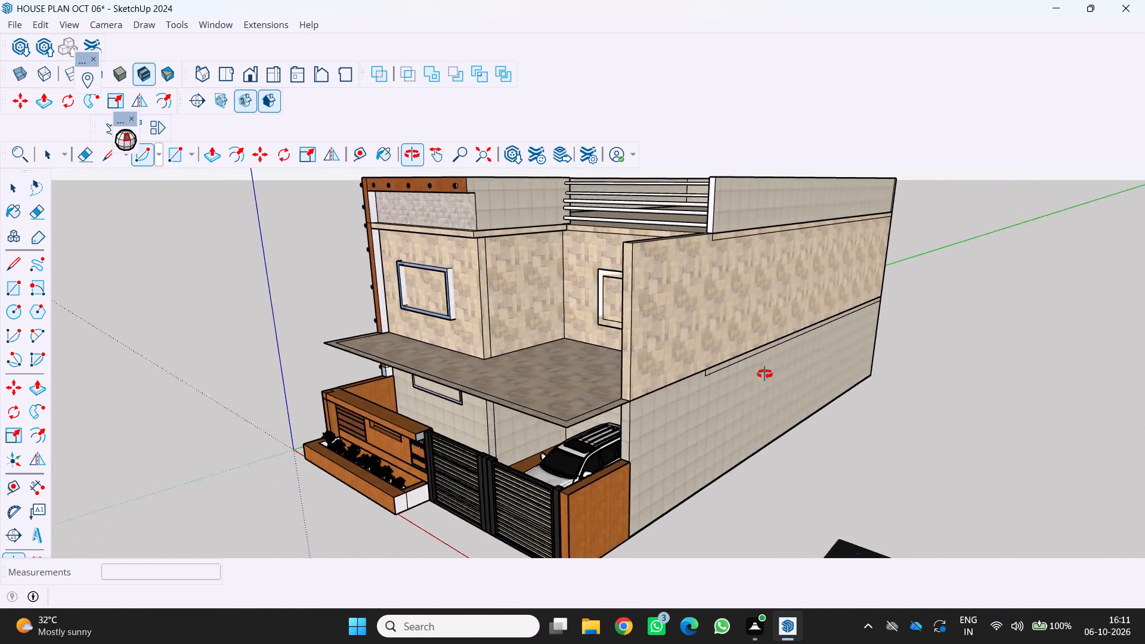
pyautogui.moveTo(765, 374); pyautogui.dragTo(640, 397, button='middle')
pyautogui.scroll(-5, 639, 397)
pyautogui.moveTo(680, 386); pyautogui.dragTo(568, 309, button='middle')
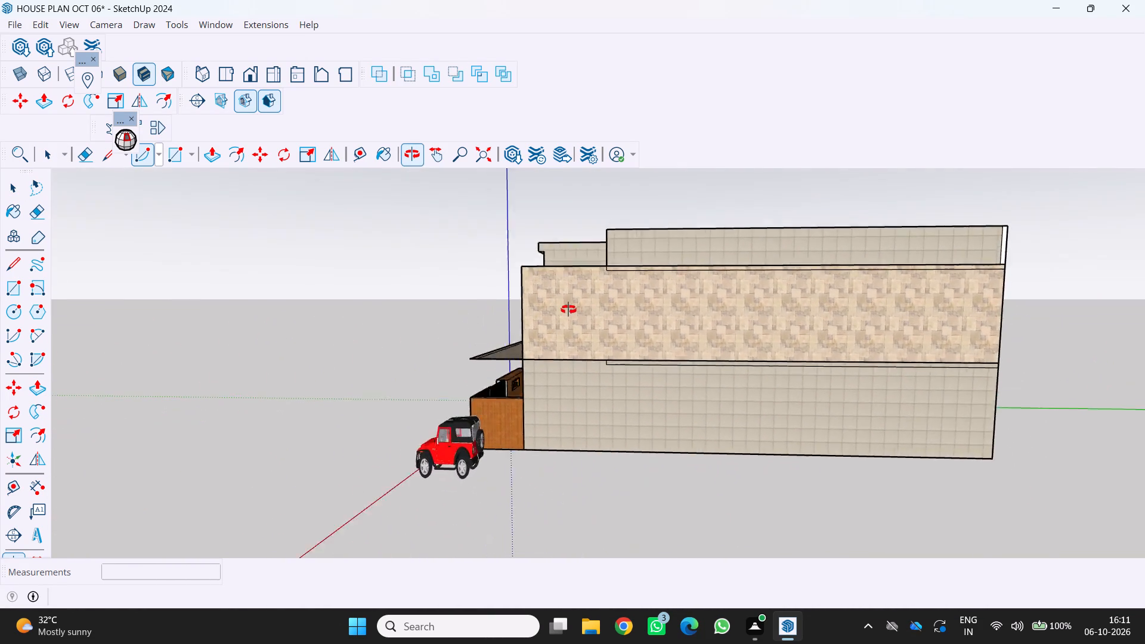
pyautogui.moveTo(568, 309); pyautogui.dragTo(567, 309, button='middle')
pyautogui.scroll(-4, 564, 309)
pyautogui.moveTo(693, 352); pyautogui.dragTo(545, 389, button='middle')
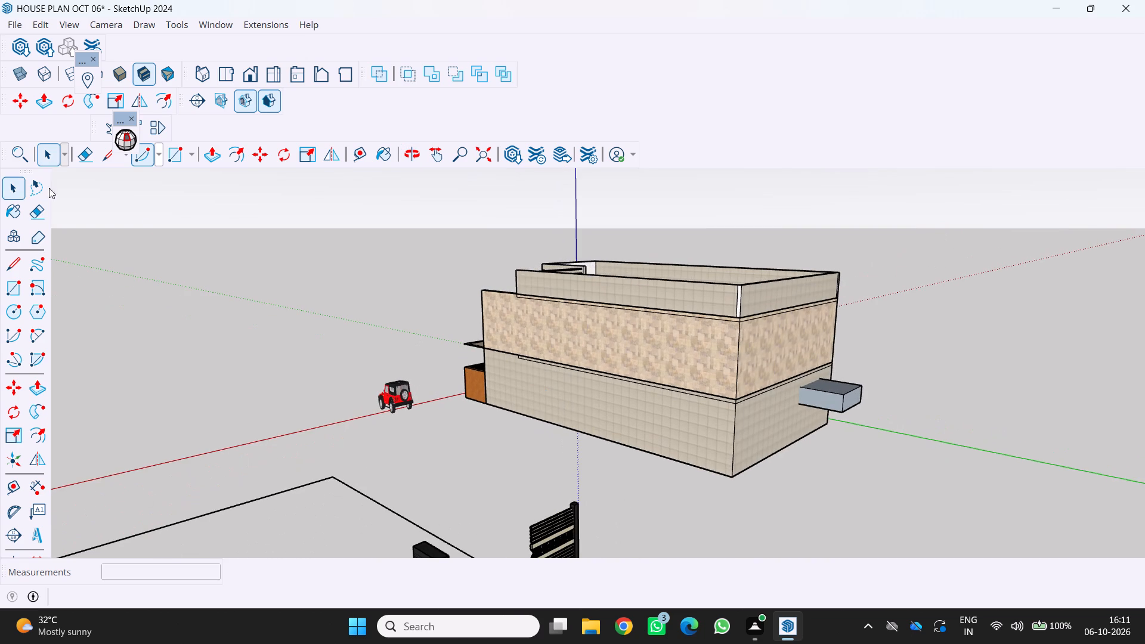
pyautogui.click(76, 148)
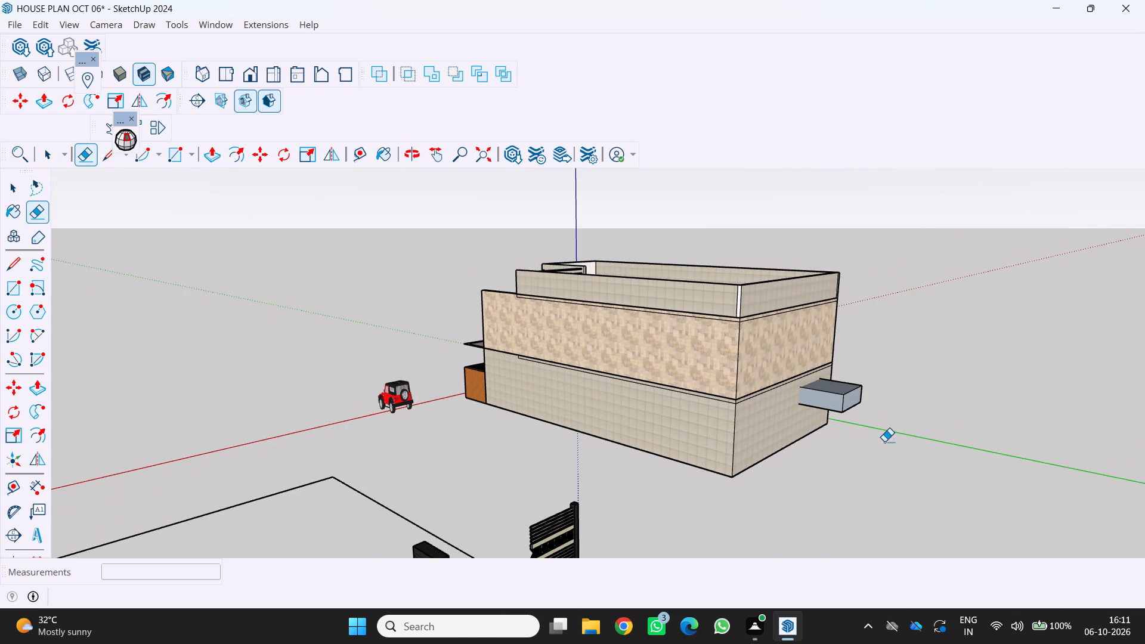
pyautogui.click(842, 404)
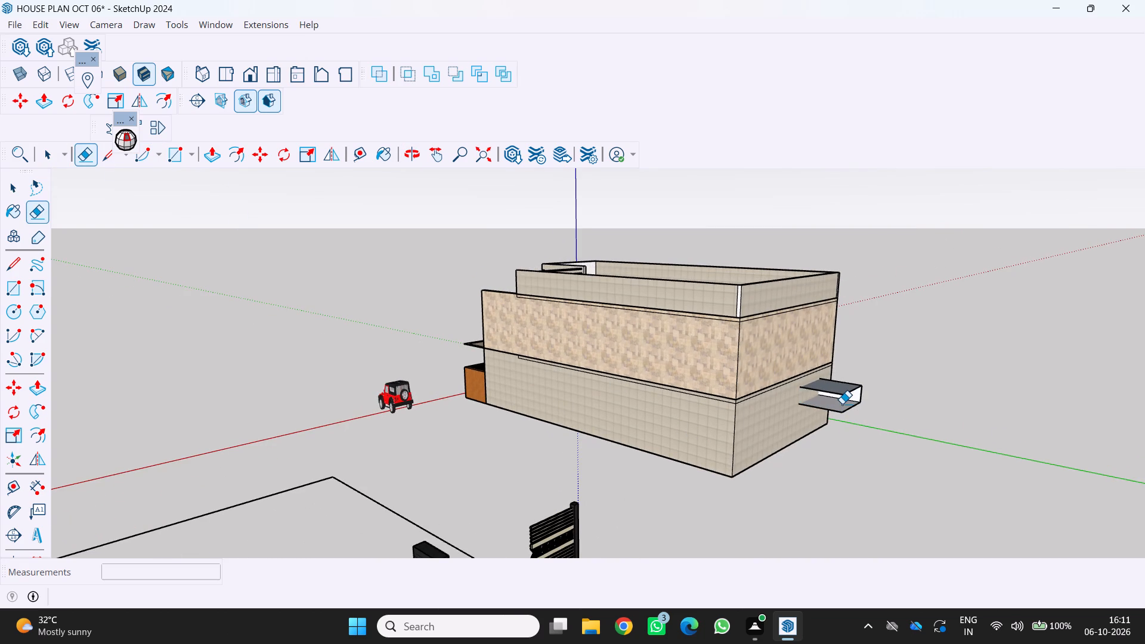
pyautogui.moveTo(824, 378); pyautogui.dragTo(883, 448, button='middle')
pyautogui.scroll(-6, 872, 441)
pyautogui.moveTo(876, 446); pyautogui.dragTo(1144, 385, button='middle')
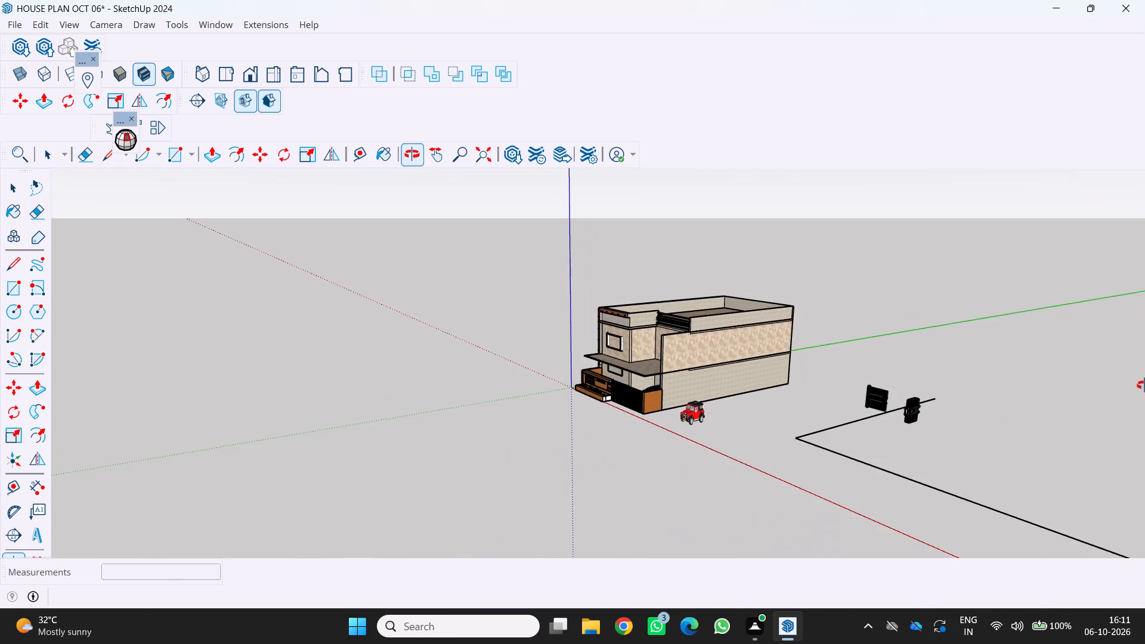
pyautogui.moveTo(1144, 385); pyautogui.dragTo(1130, 372, button='middle')
pyautogui.moveTo(708, 374); pyautogui.dragTo(444, 470, button='middle')
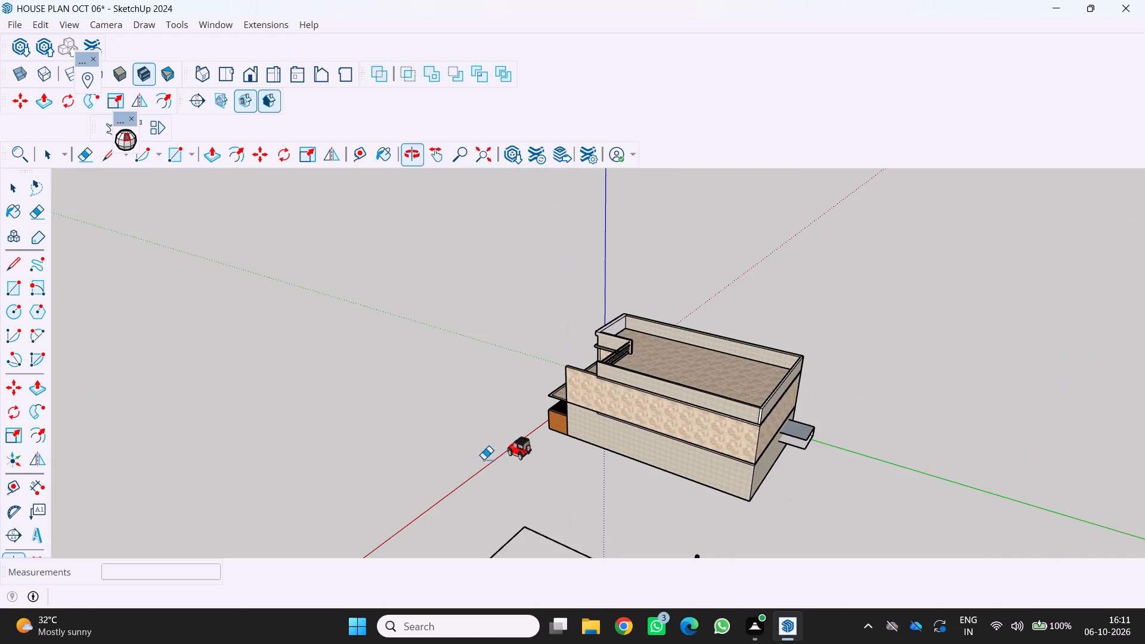
pyautogui.scroll(-3, 861, 401)
pyautogui.moveTo(829, 448); pyautogui.dragTo(778, 363, button='middle')
pyautogui.scroll(1, 826, 453)
pyautogui.scroll(3, 899, 428)
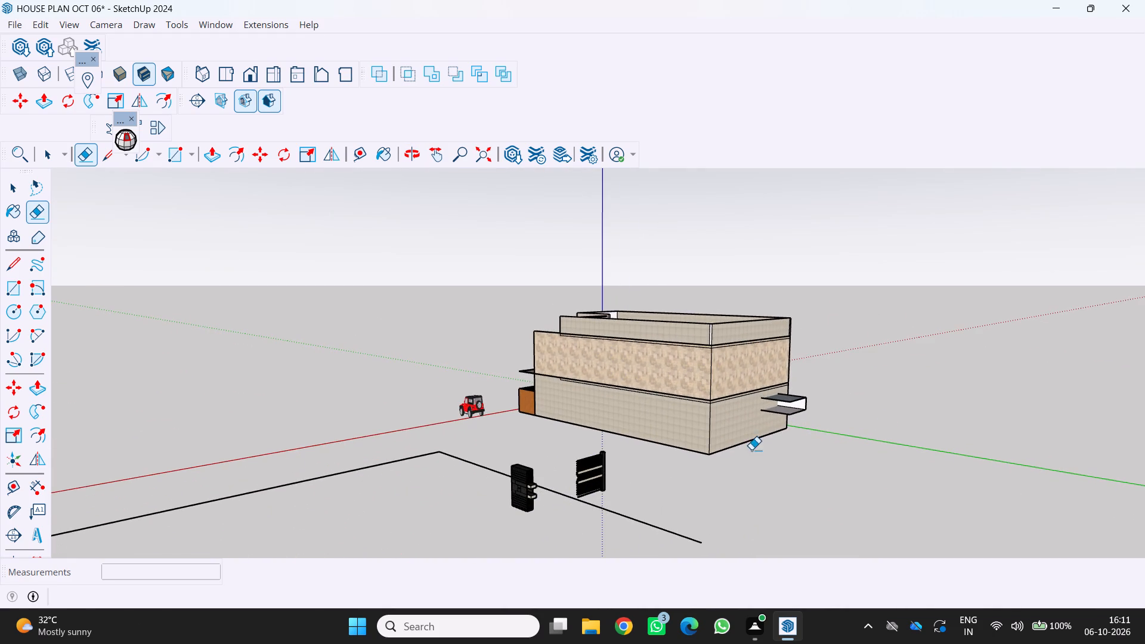
pyautogui.click(783, 415)
pyautogui.click(789, 403)
pyautogui.click(801, 396)
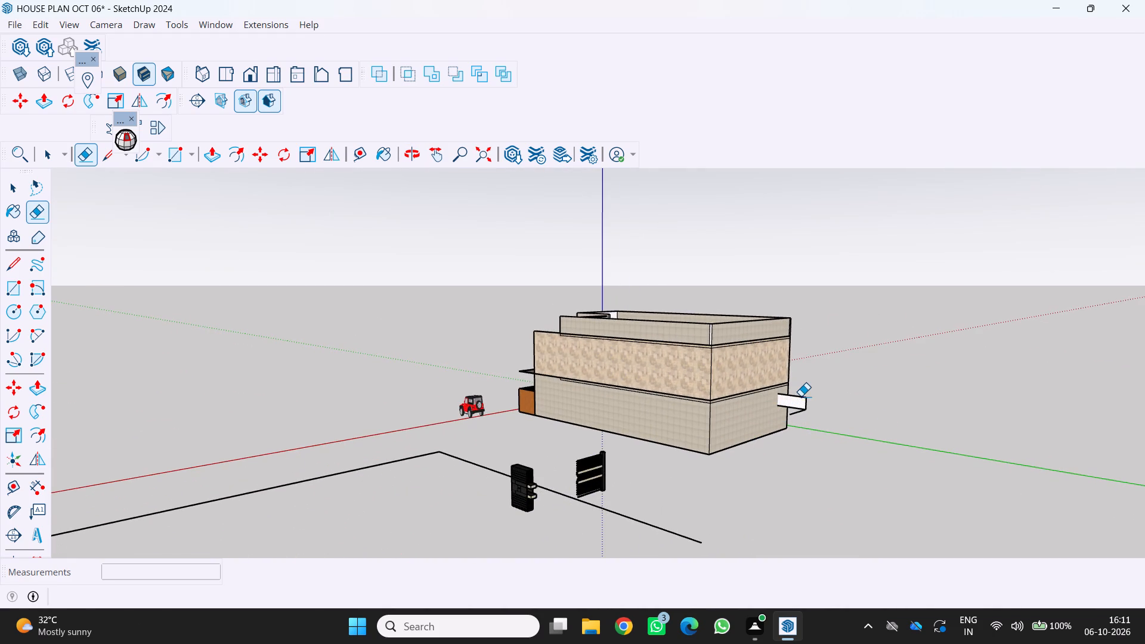
pyautogui.click(793, 407)
pyautogui.click(800, 417)
pyautogui.click(802, 410)
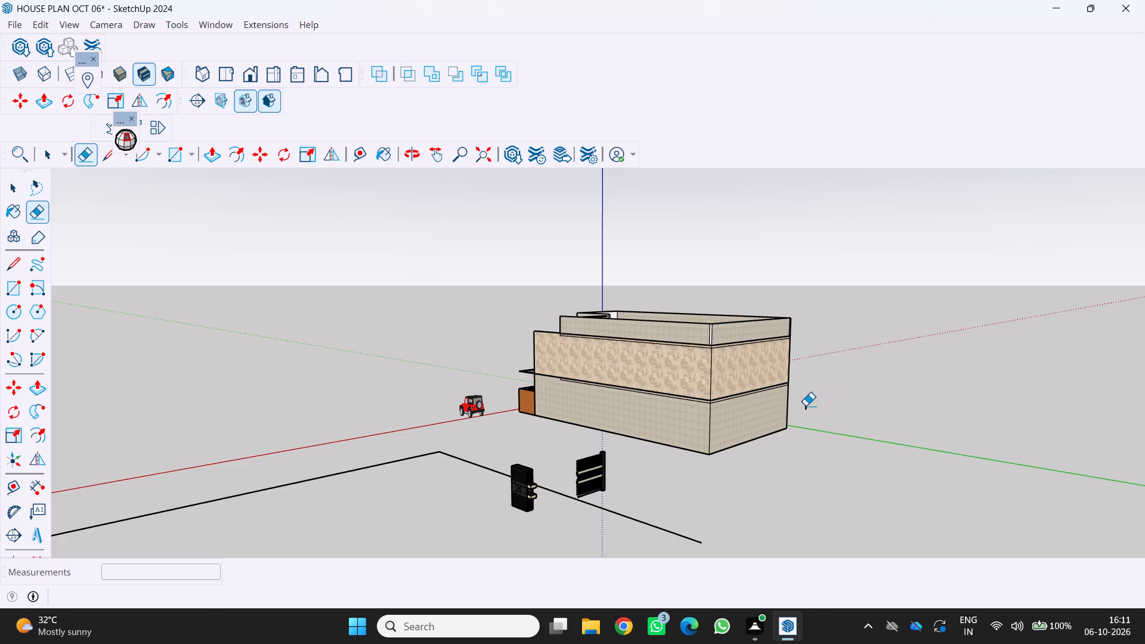
pyautogui.click(806, 405)
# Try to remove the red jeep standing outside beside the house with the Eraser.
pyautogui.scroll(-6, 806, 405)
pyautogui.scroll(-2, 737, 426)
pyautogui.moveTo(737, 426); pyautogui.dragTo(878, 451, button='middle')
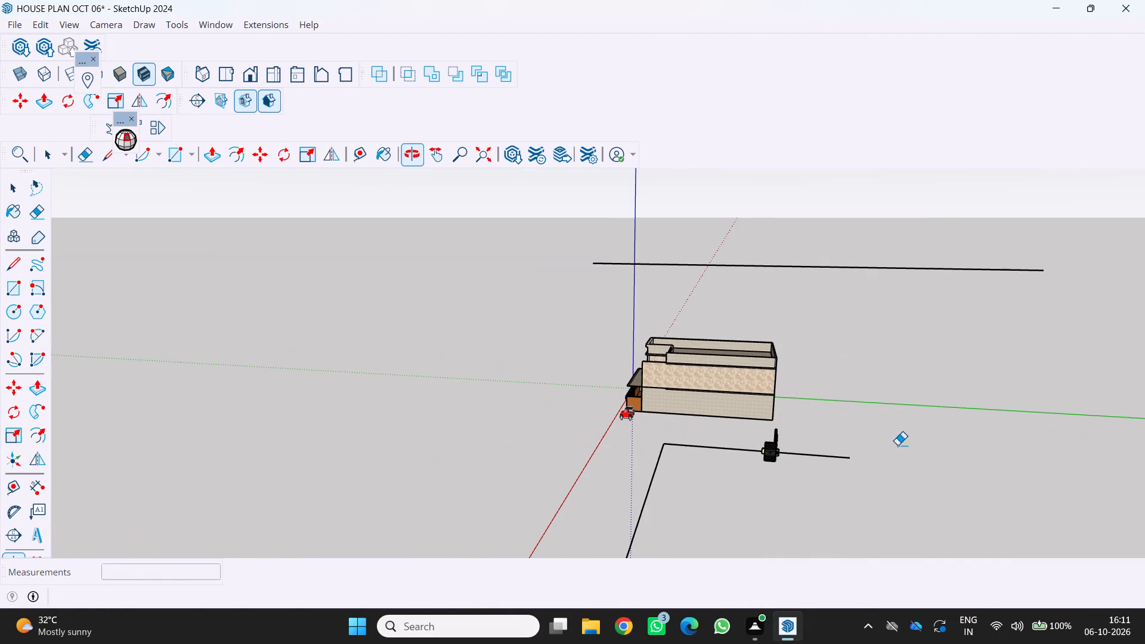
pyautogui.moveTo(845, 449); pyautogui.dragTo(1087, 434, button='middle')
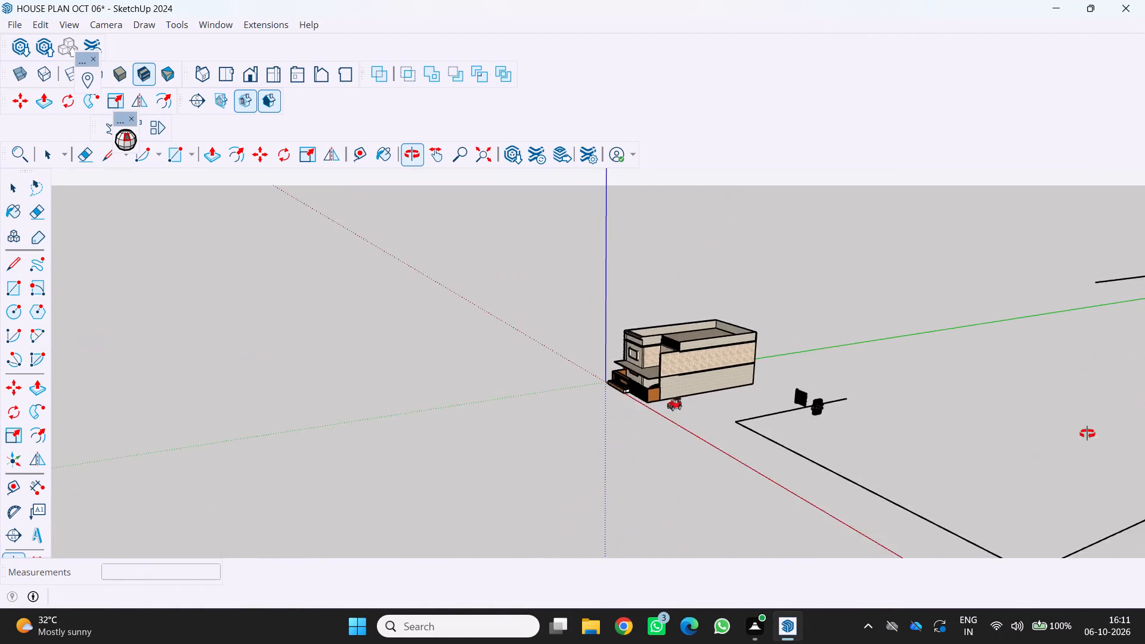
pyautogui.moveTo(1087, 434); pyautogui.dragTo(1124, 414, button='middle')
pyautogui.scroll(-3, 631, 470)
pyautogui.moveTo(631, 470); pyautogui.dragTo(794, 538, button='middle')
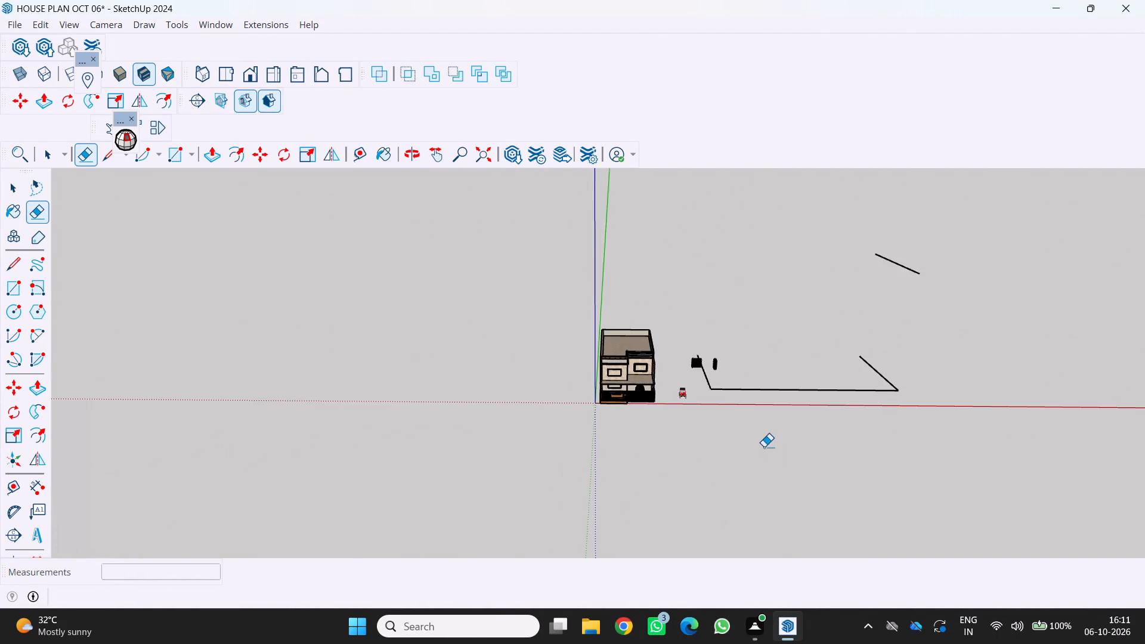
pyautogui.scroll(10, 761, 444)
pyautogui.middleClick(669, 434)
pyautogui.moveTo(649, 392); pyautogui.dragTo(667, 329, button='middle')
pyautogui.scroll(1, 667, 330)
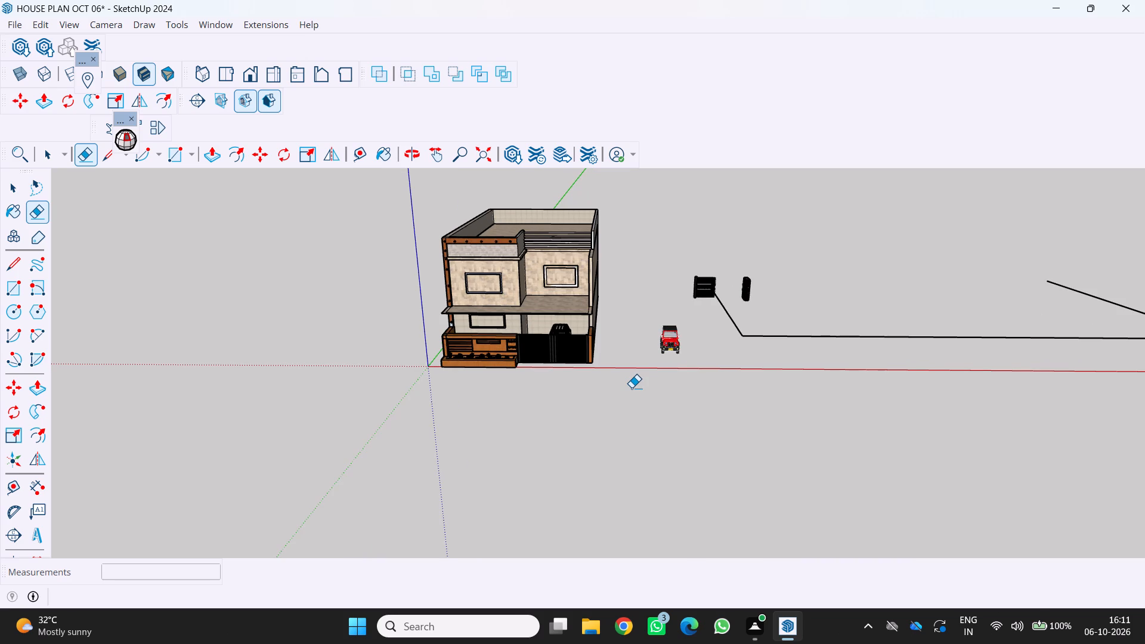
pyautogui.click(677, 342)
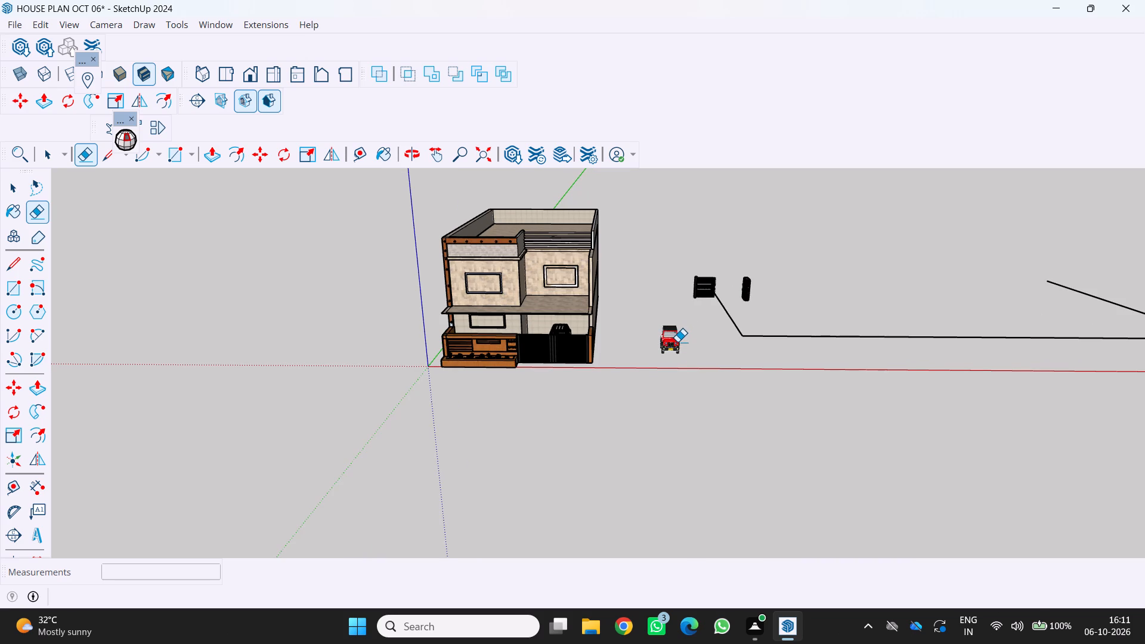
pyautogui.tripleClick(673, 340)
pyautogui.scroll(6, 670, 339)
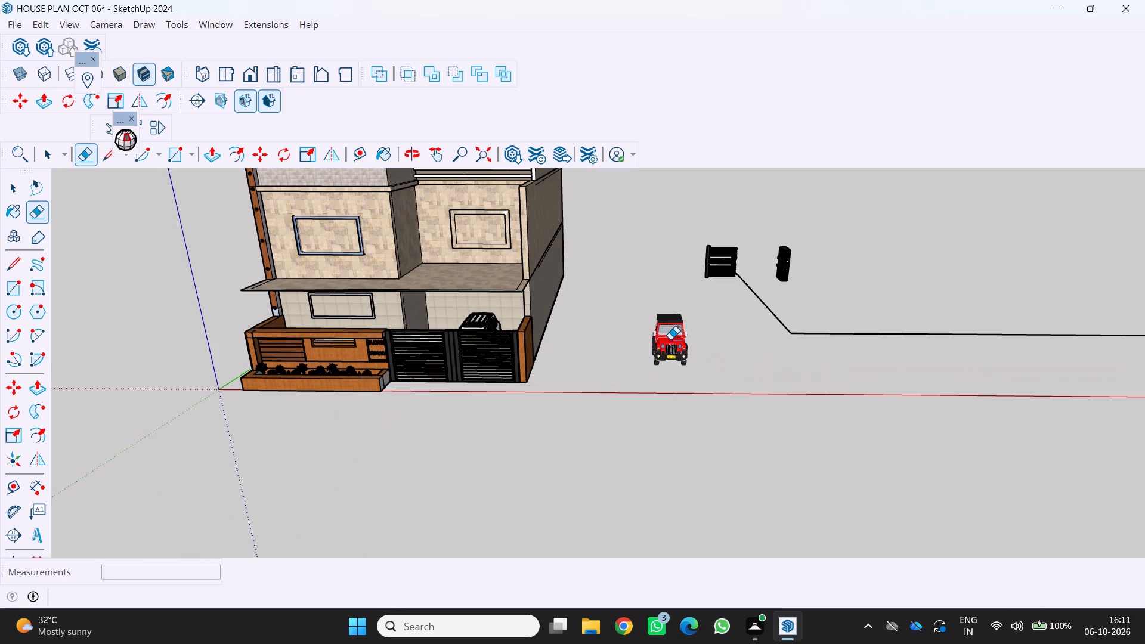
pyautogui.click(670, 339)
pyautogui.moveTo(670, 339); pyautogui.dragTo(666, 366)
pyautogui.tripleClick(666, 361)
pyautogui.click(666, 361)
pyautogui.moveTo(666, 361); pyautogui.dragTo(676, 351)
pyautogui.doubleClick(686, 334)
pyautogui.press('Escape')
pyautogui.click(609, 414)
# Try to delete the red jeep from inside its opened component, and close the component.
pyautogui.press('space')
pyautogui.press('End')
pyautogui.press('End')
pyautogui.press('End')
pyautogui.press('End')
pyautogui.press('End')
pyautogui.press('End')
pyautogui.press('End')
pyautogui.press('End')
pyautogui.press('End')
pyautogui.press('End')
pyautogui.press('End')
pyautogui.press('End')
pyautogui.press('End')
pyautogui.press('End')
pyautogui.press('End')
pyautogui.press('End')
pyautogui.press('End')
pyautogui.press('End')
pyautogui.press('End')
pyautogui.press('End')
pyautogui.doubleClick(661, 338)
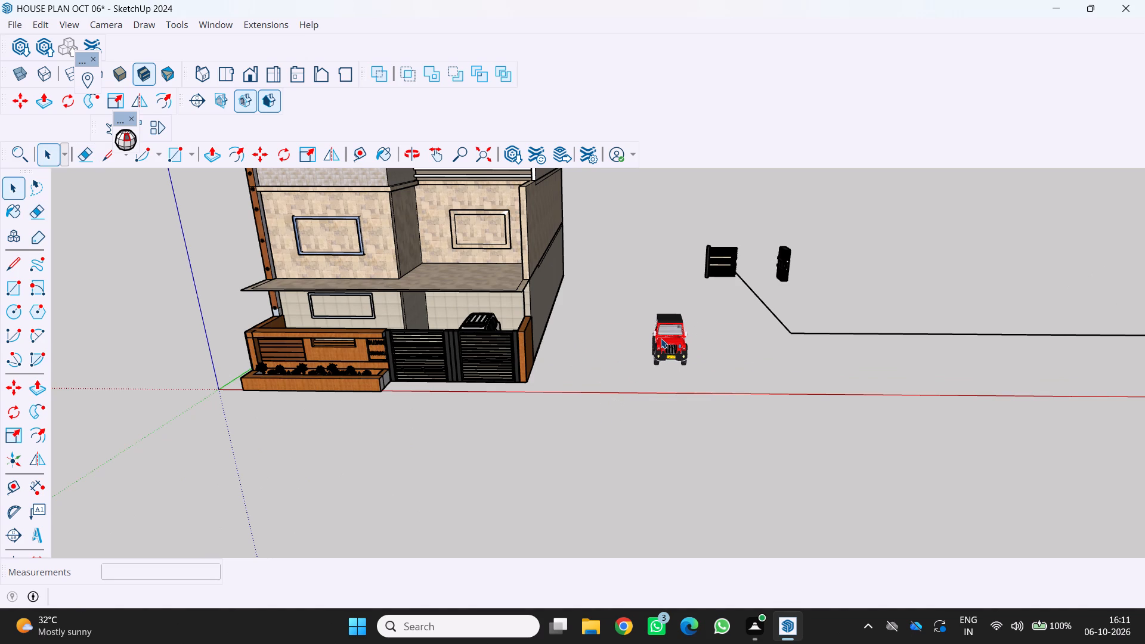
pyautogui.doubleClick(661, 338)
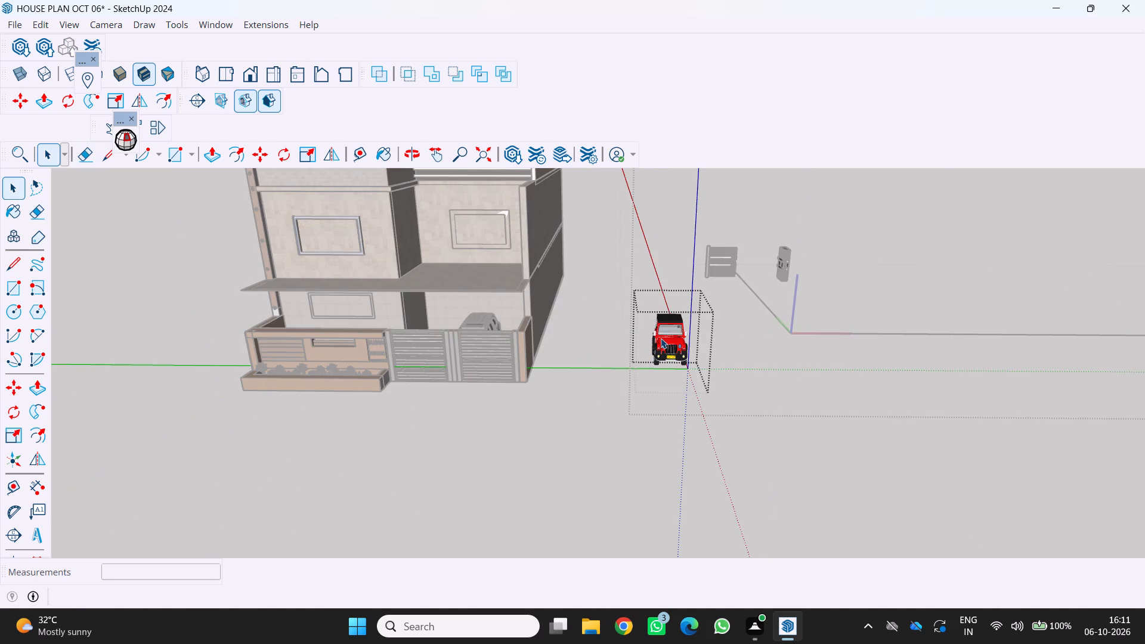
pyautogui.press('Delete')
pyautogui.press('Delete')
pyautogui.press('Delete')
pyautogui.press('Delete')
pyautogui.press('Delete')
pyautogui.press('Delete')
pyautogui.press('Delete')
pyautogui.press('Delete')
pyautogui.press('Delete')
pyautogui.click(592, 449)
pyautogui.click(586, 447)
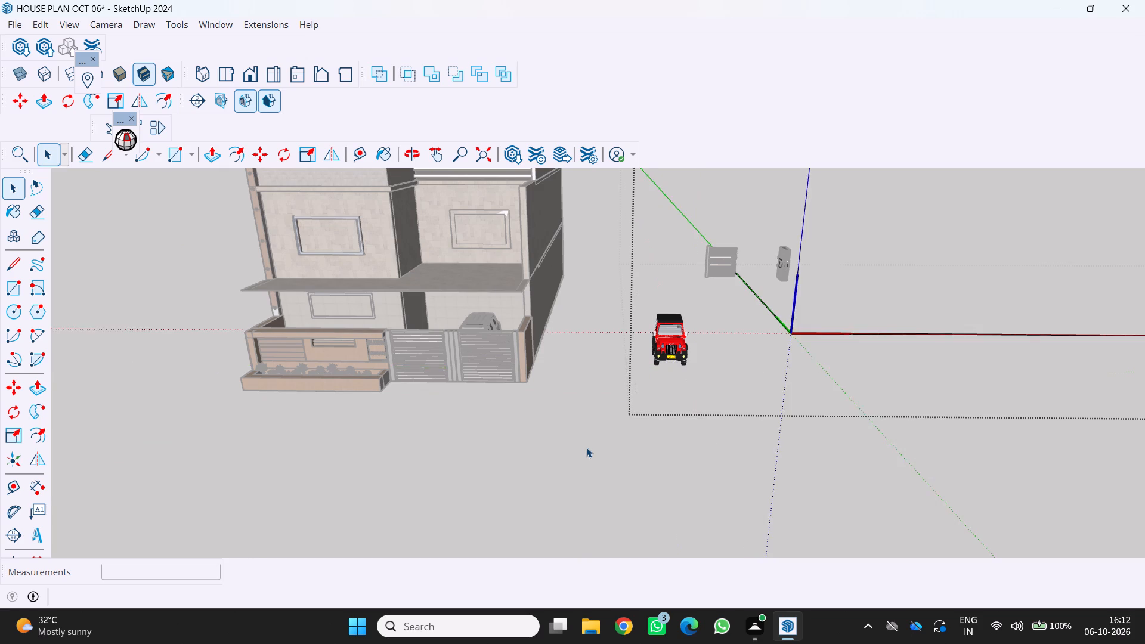
# Delete the whole component containing the red jeep and the stray linework beside the house.
pyautogui.click(678, 352)
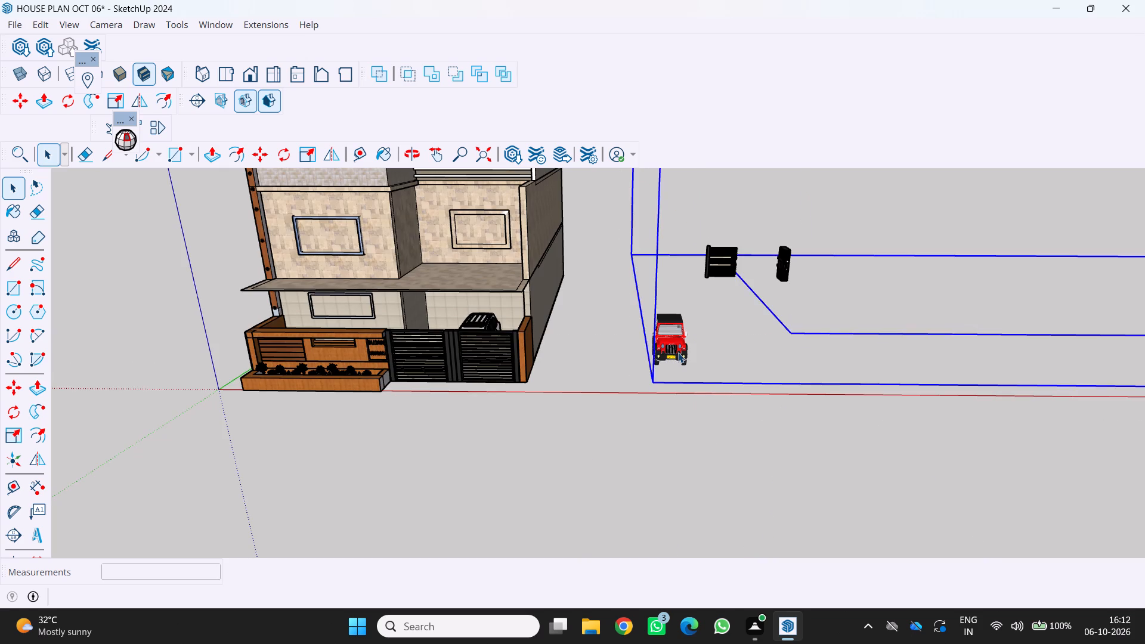
pyautogui.press('Delete')
pyautogui.scroll(-6, 678, 352)
pyautogui.moveTo(678, 352); pyautogui.dragTo(775, 339, button='middle')
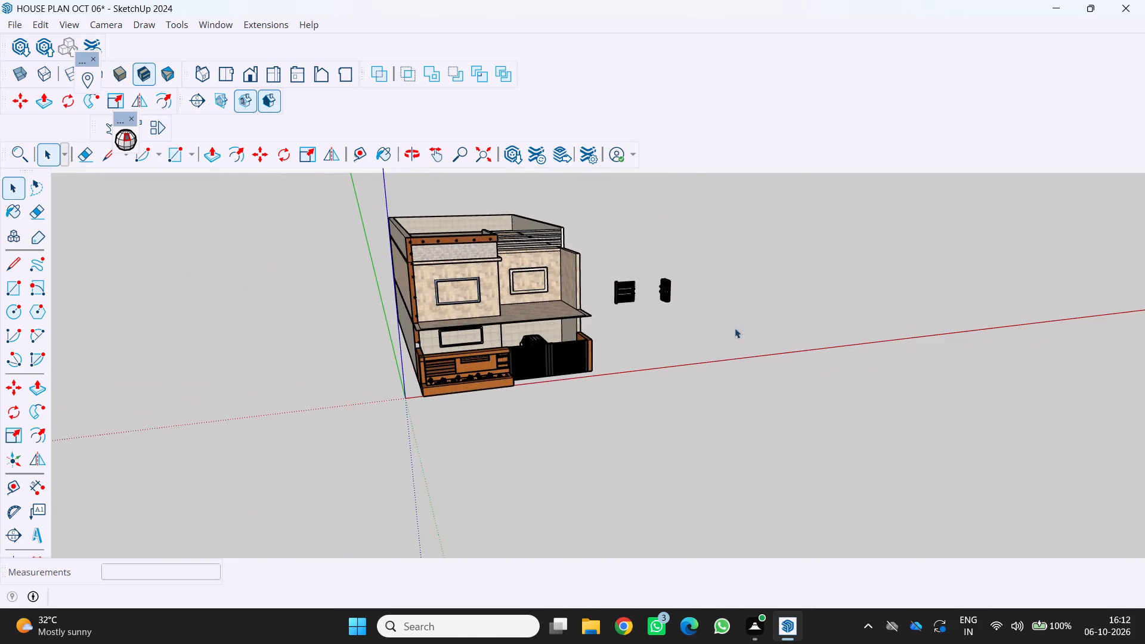
# Examine the house front, side and roof from several angles after the cleanup, including both floors' window frames and the carport.
pyautogui.scroll(3, 719, 328)
pyautogui.moveTo(716, 327); pyautogui.dragTo(682, 354, button='middle')
pyautogui.scroll(3, 639, 338)
pyautogui.moveTo(639, 338); pyautogui.dragTo(655, 308, button='middle')
pyautogui.middleClick(655, 308)
pyautogui.scroll(-5, 655, 308)
pyautogui.scroll(2, 655, 308)
pyautogui.moveTo(655, 308); pyautogui.dragTo(649, 292, button='middle')
pyautogui.scroll(-4, 596, 317)
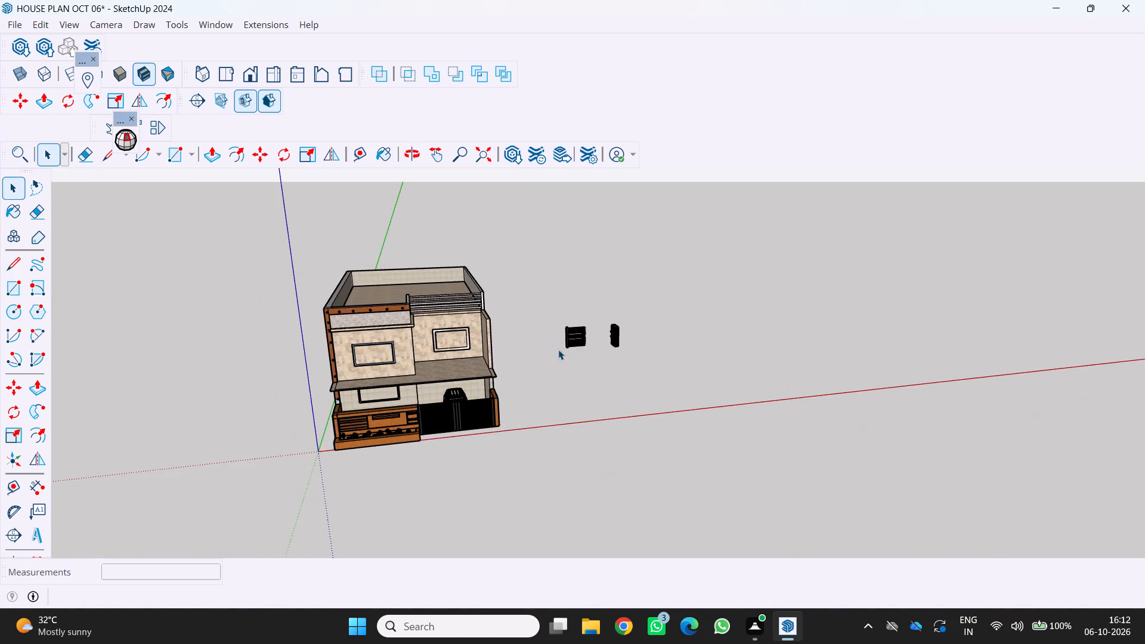
pyautogui.moveTo(539, 357); pyautogui.dragTo(530, 324, button='middle')
pyautogui.scroll(3, 539, 357)
pyautogui.scroll(4, 482, 360)
pyautogui.moveTo(513, 395); pyautogui.dragTo(519, 397, button='middle')
pyautogui.scroll(-3, 519, 397)
pyautogui.moveTo(358, 437); pyautogui.dragTo(392, 449, button='middle')
pyautogui.middleClick(392, 449)
pyautogui.scroll(3, 347, 458)
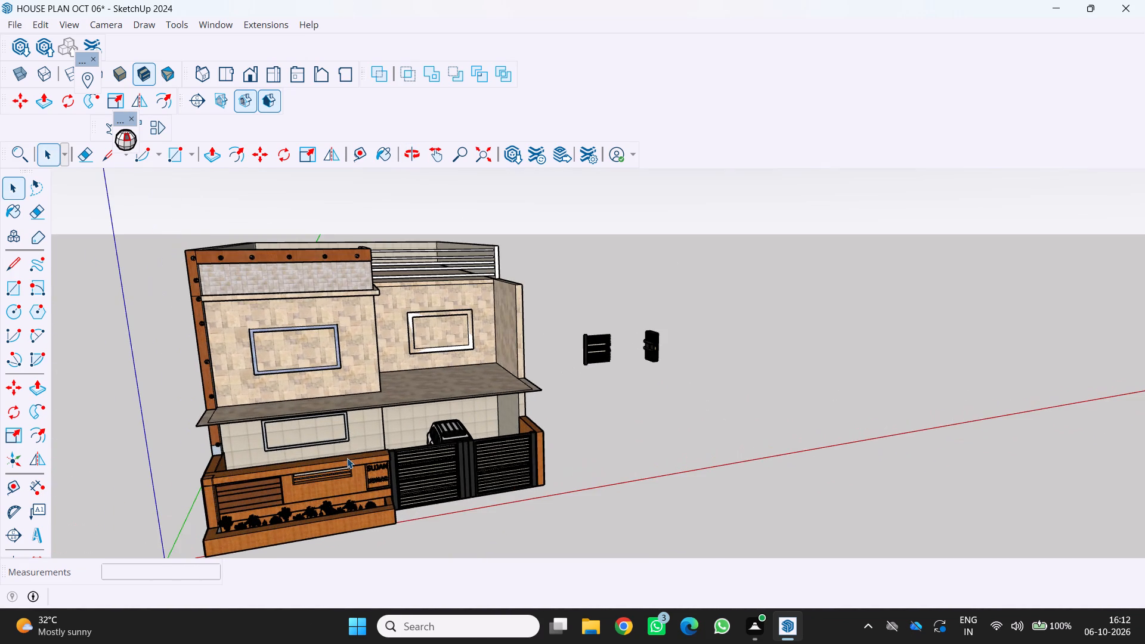
pyautogui.scroll(2, 429, 413)
pyautogui.moveTo(378, 426); pyautogui.dragTo(355, 376, button='middle')
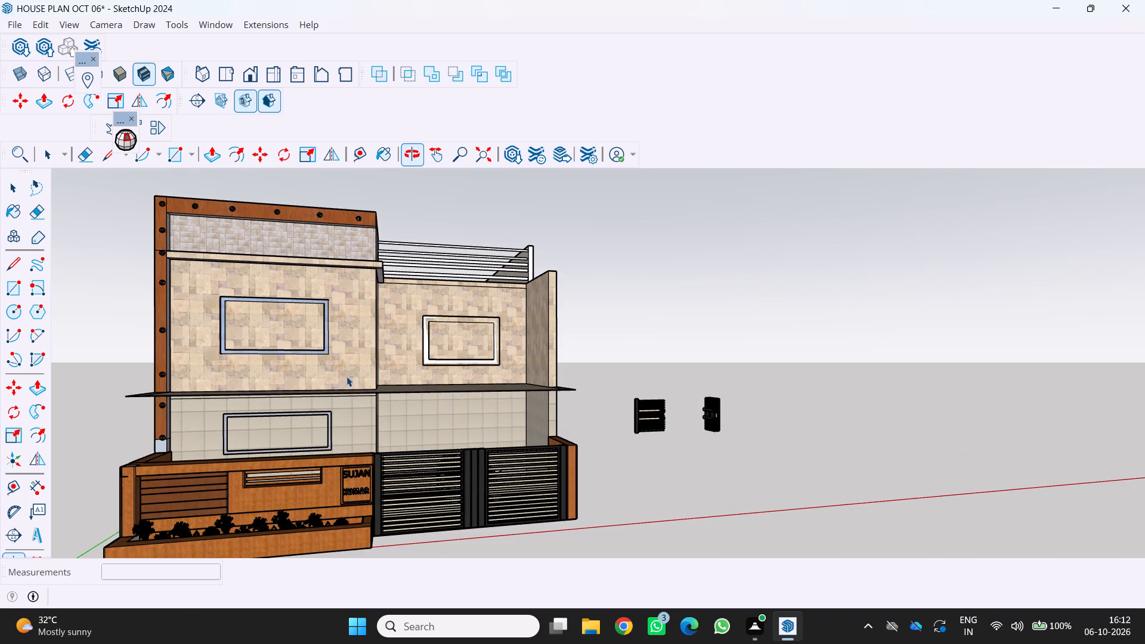
pyautogui.scroll(-3, 373, 402)
pyautogui.moveTo(373, 402); pyautogui.dragTo(249, 374, button='middle')
pyautogui.scroll(1, 373, 402)
pyautogui.middleClick(249, 374)
pyautogui.scroll(1, 425, 388)
pyautogui.scroll(-4, 425, 388)
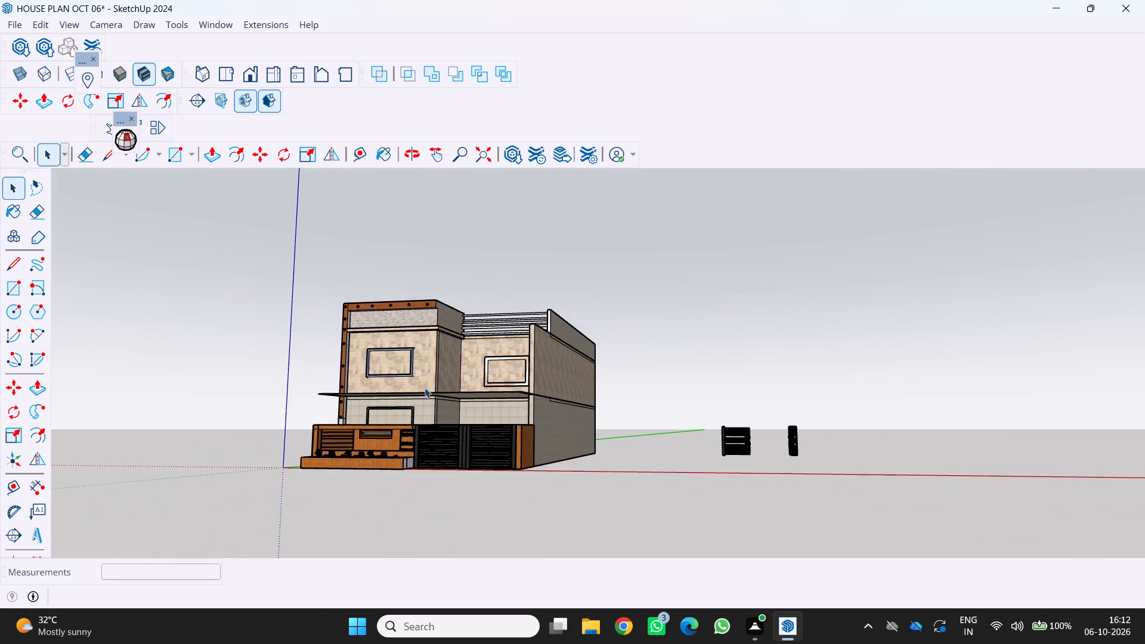
pyautogui.scroll(3, 485, 374)
pyautogui.moveTo(503, 372); pyautogui.dragTo(540, 410, button='middle')
pyautogui.scroll(-3, 540, 410)
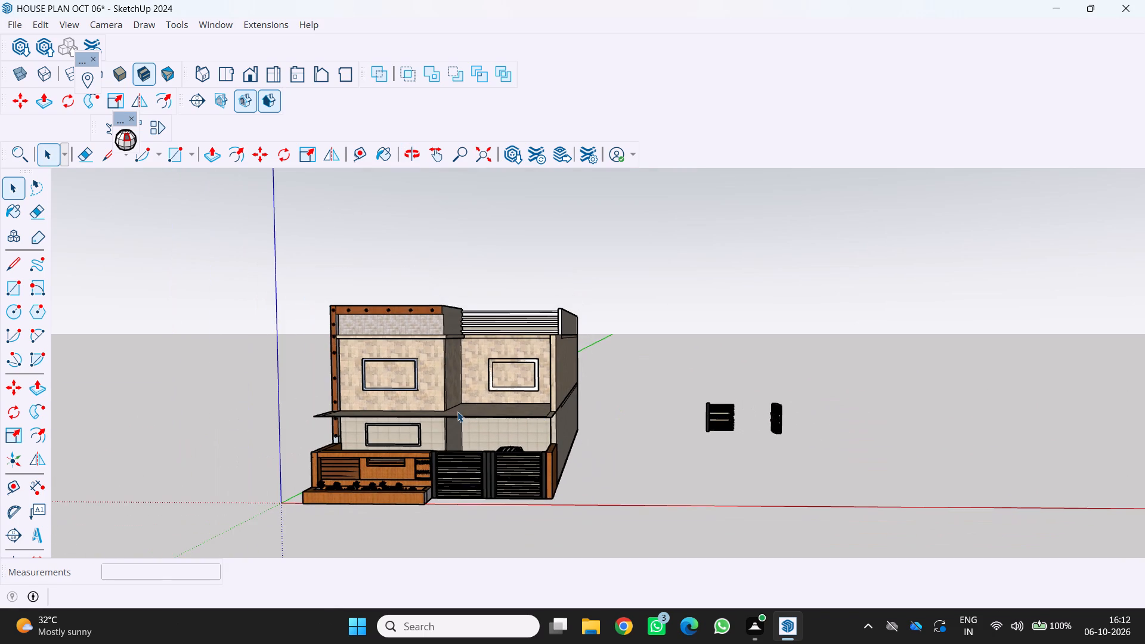
pyautogui.scroll(2, 462, 437)
pyautogui.scroll(1, 555, 443)
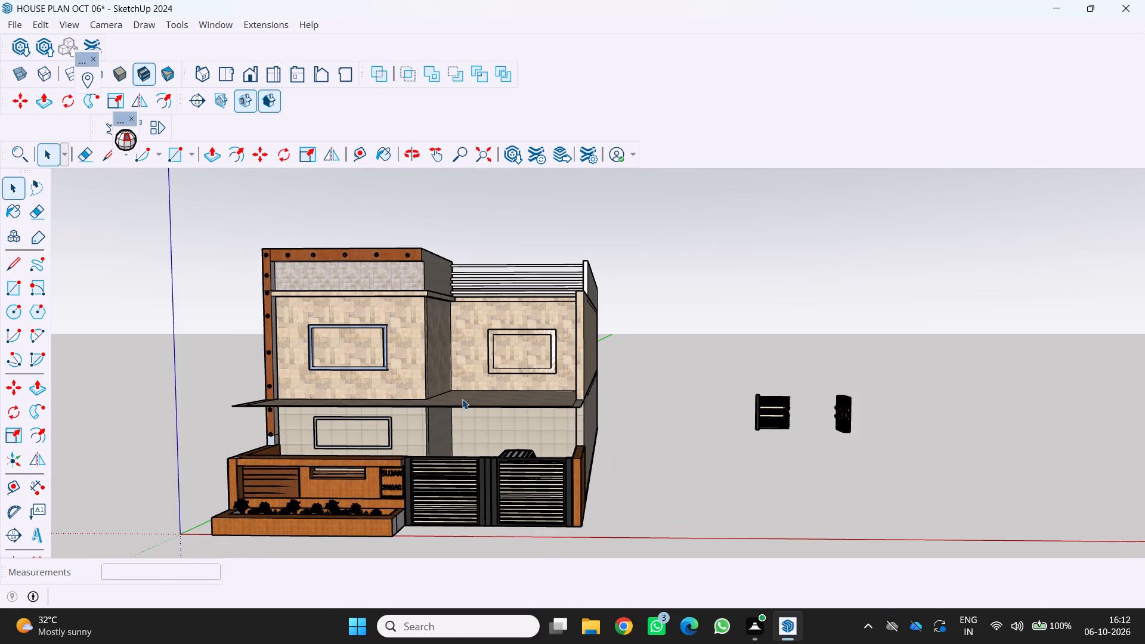
pyautogui.moveTo(465, 399); pyautogui.dragTo(482, 407, button='middle')
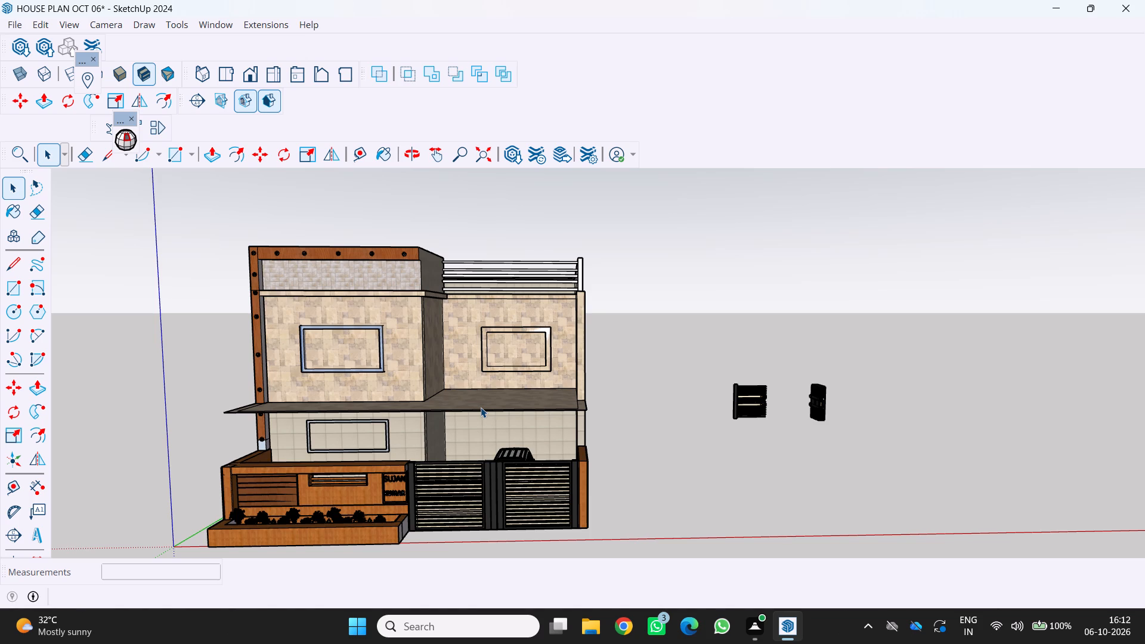
# Draw a window outline about 6' 4 1/2" by 3' 1 7/8" on the ground-floor wall behind the car, and offset it inward.
pyautogui.scroll(8, 479, 460)
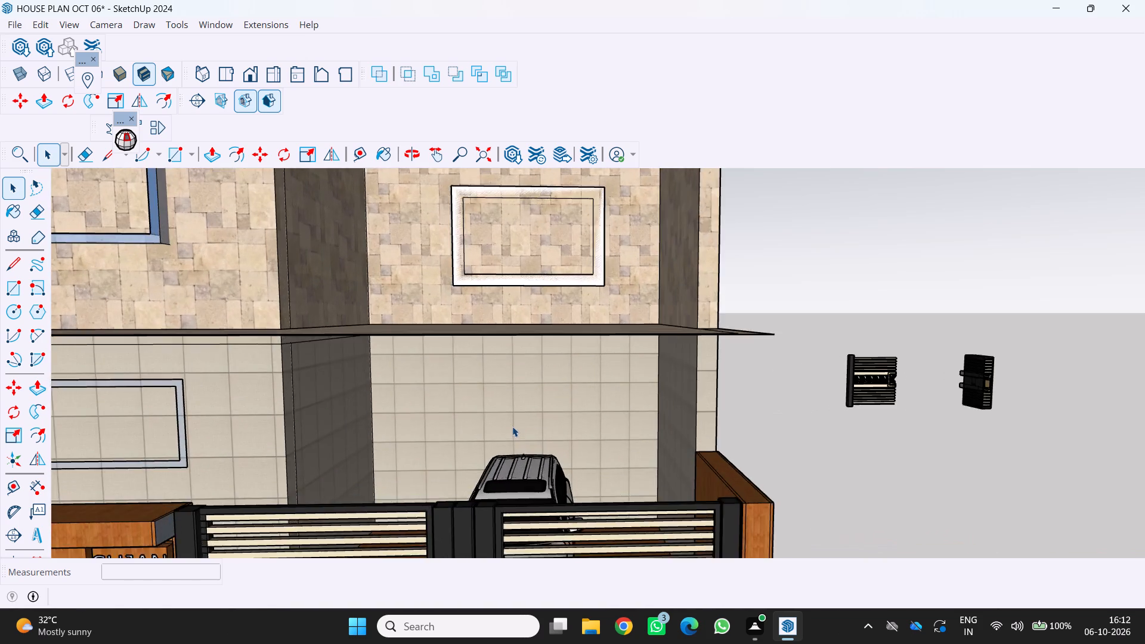
pyautogui.scroll(2, 512, 426)
pyautogui.press('r')
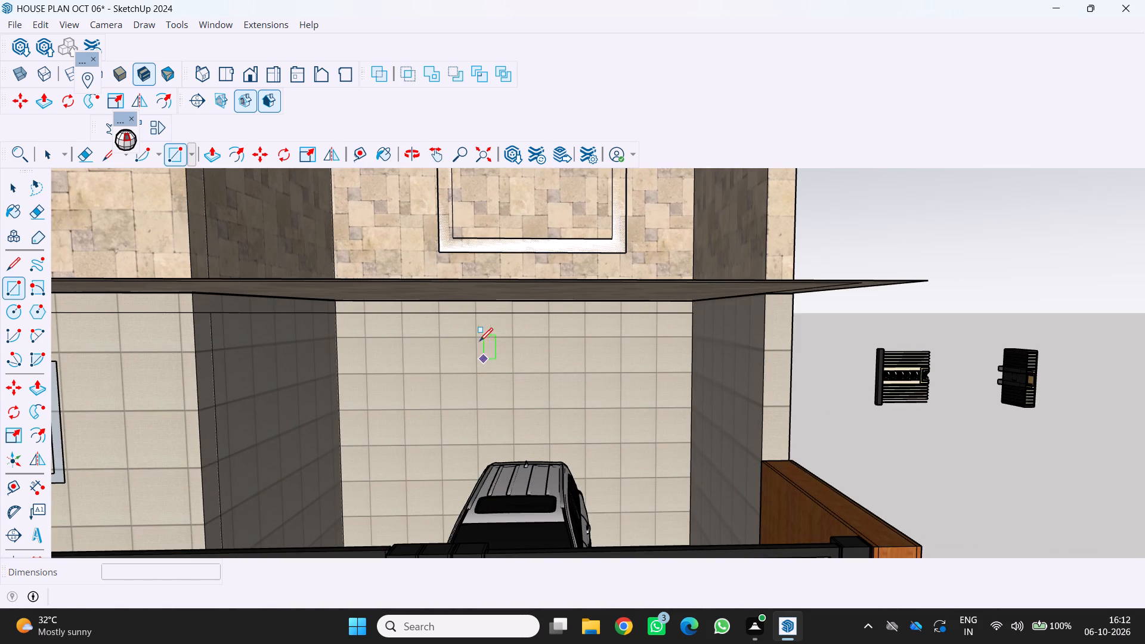
pyautogui.click(469, 361)
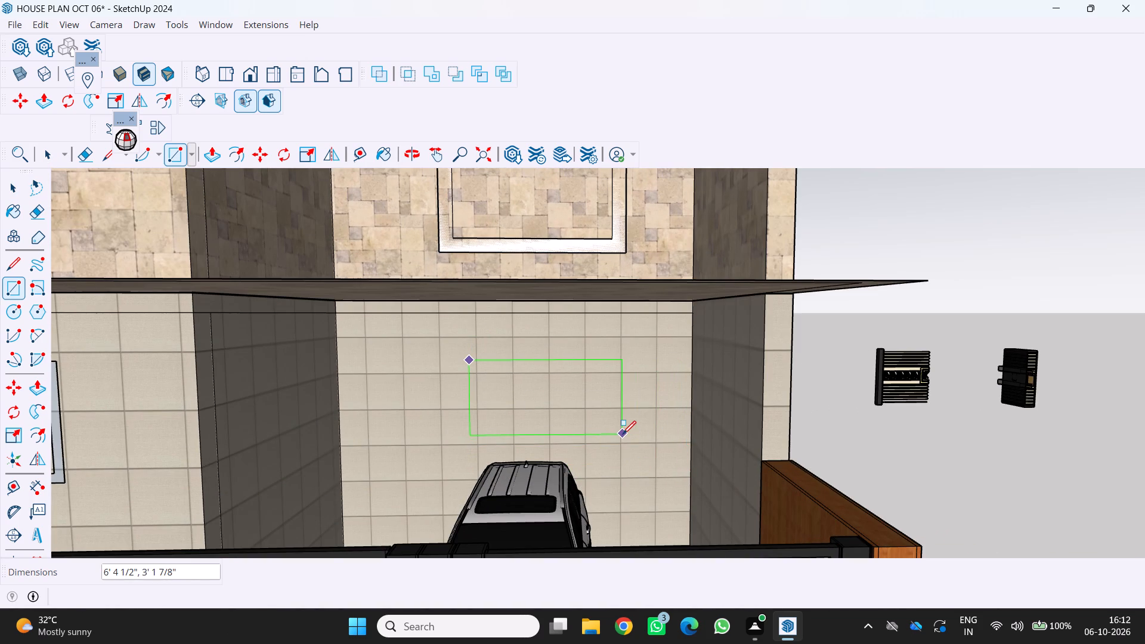
pyautogui.click(623, 434)
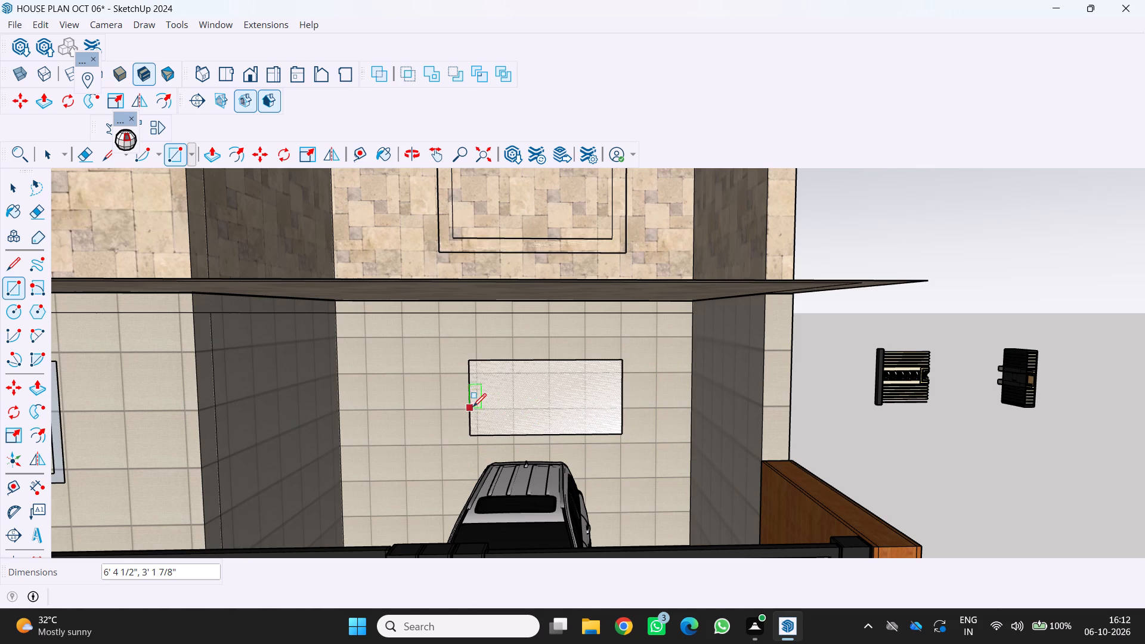
pyautogui.press('f')
pyautogui.click(473, 400)
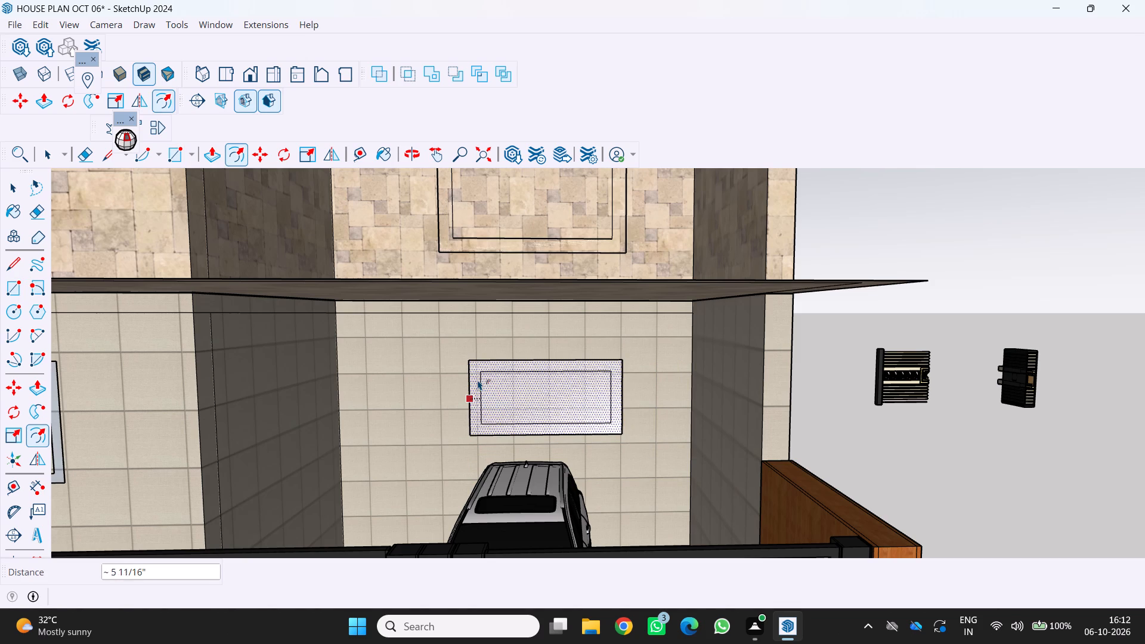
pyautogui.click(477, 379)
# Push/Pull the inner panel of the new ground-floor window outline by about 2' 4 1/8".
pyautogui.scroll(1, 567, 419)
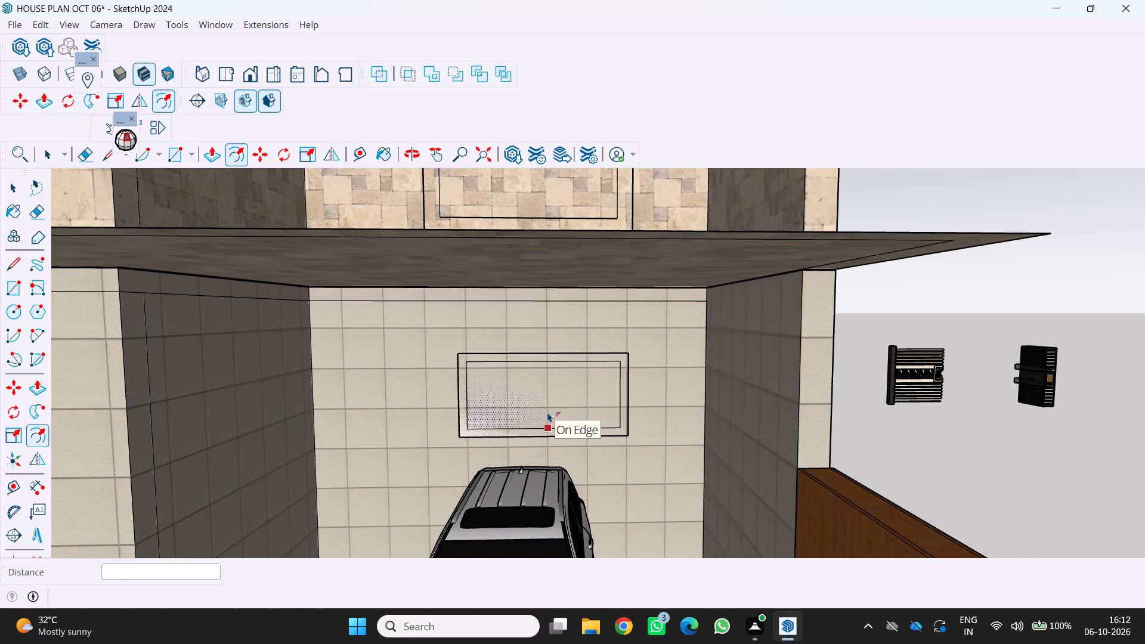
pyautogui.press('p')
pyautogui.click(507, 410)
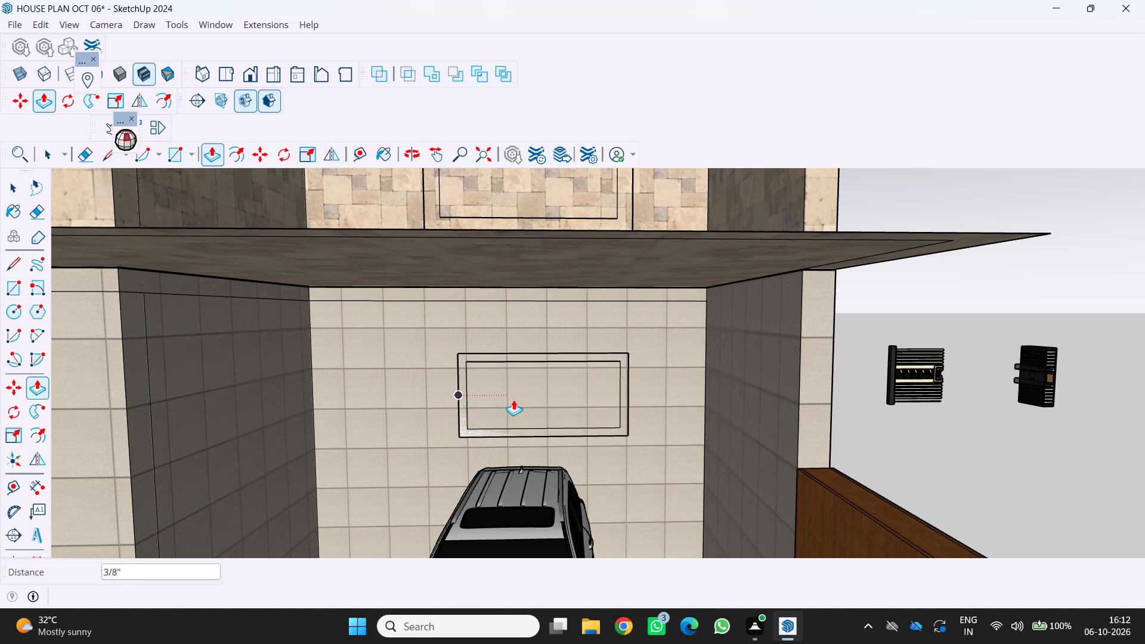
pyautogui.click(534, 397)
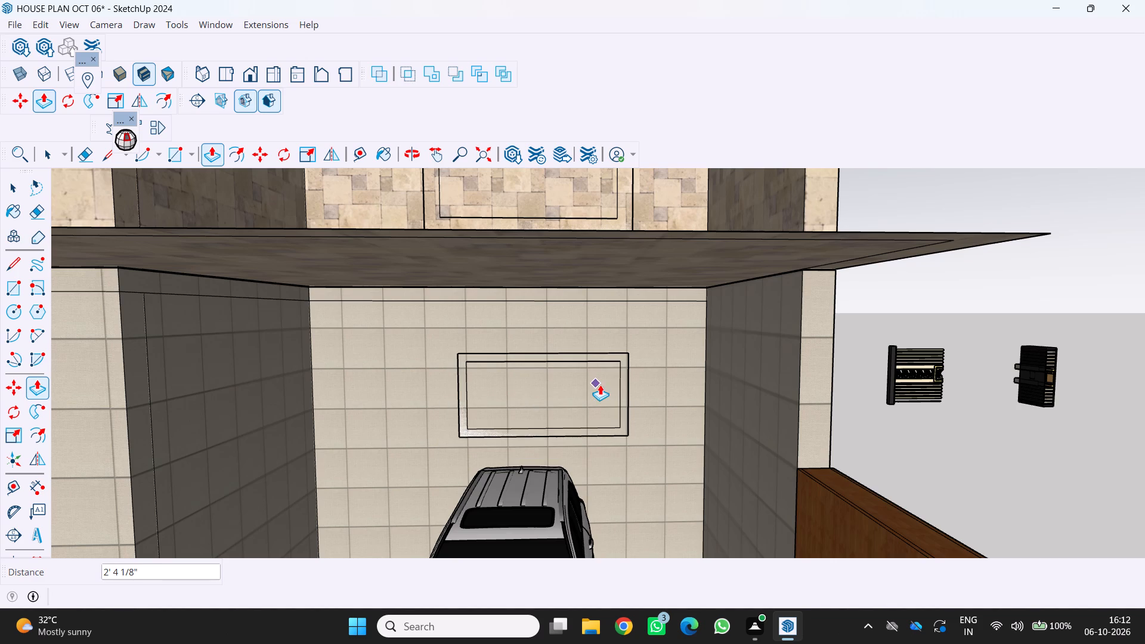
# Pull the border of the new ground-floor window out about 11 5/8" from the tiled wall as a projecting frame.
pyautogui.scroll(5, 586, 385)
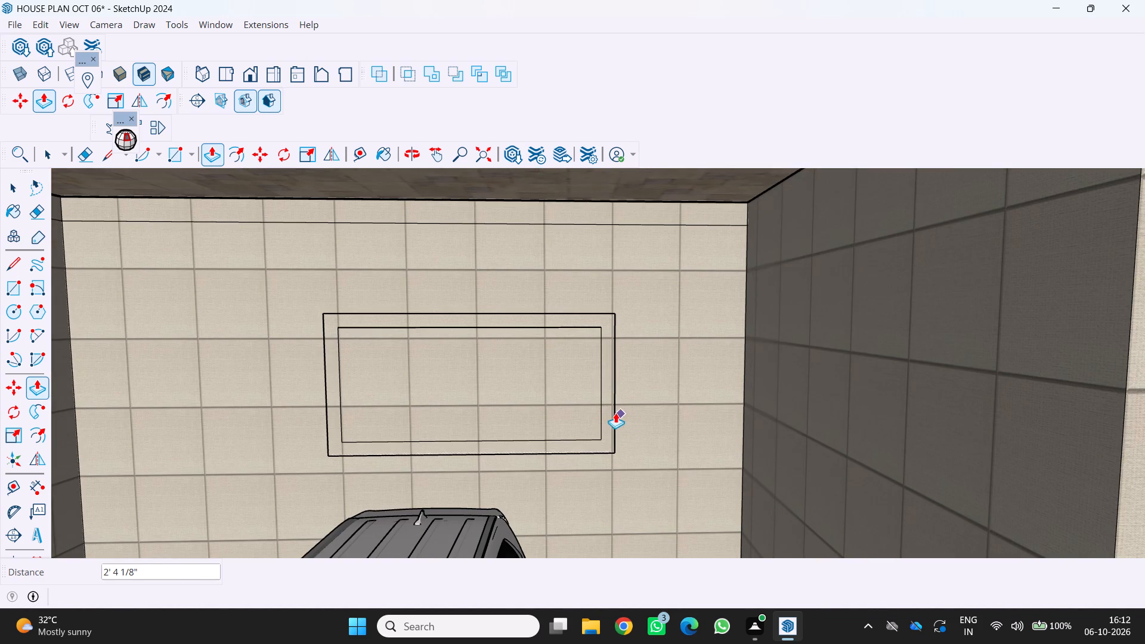
pyautogui.click(611, 408)
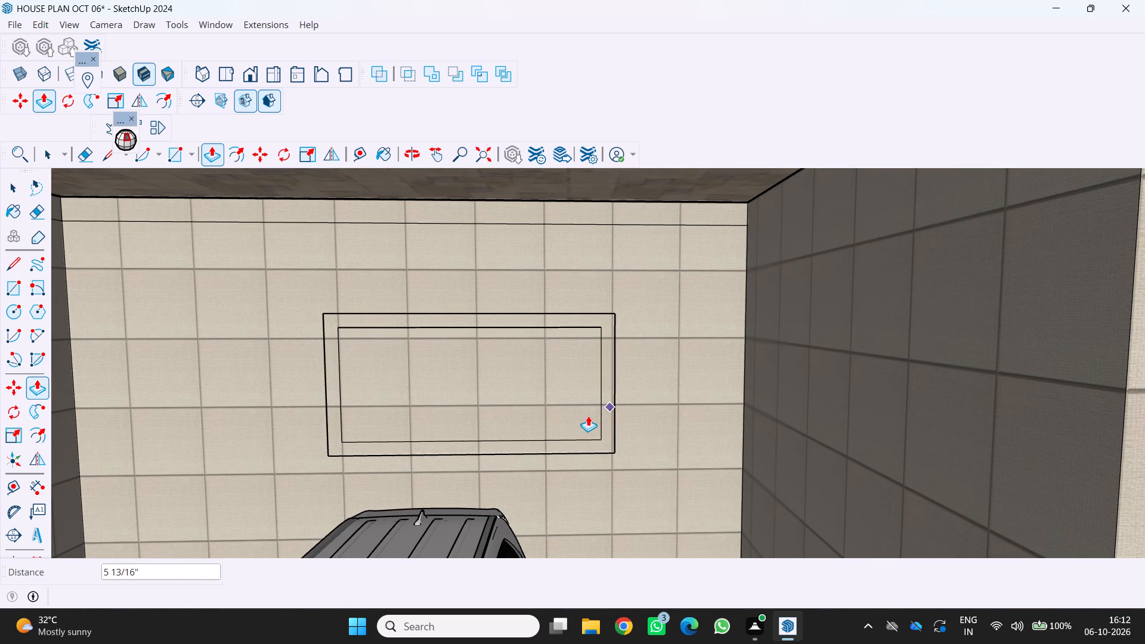
pyautogui.click(588, 416)
pyautogui.doubleClick(562, 413)
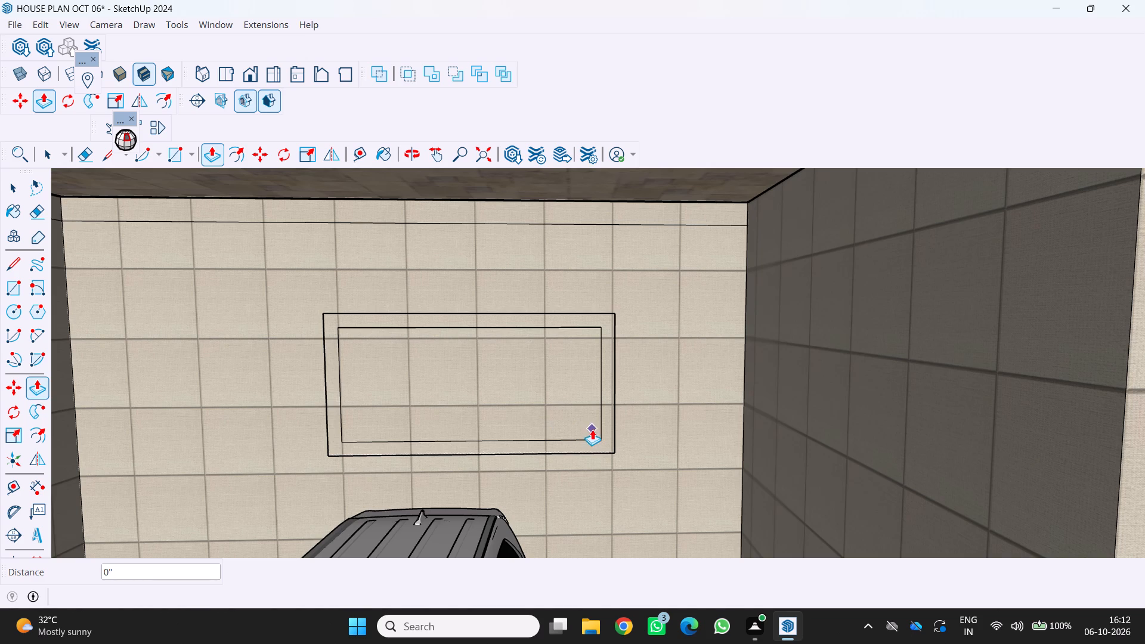
pyautogui.scroll(3, 614, 435)
pyautogui.doubleClick(609, 432)
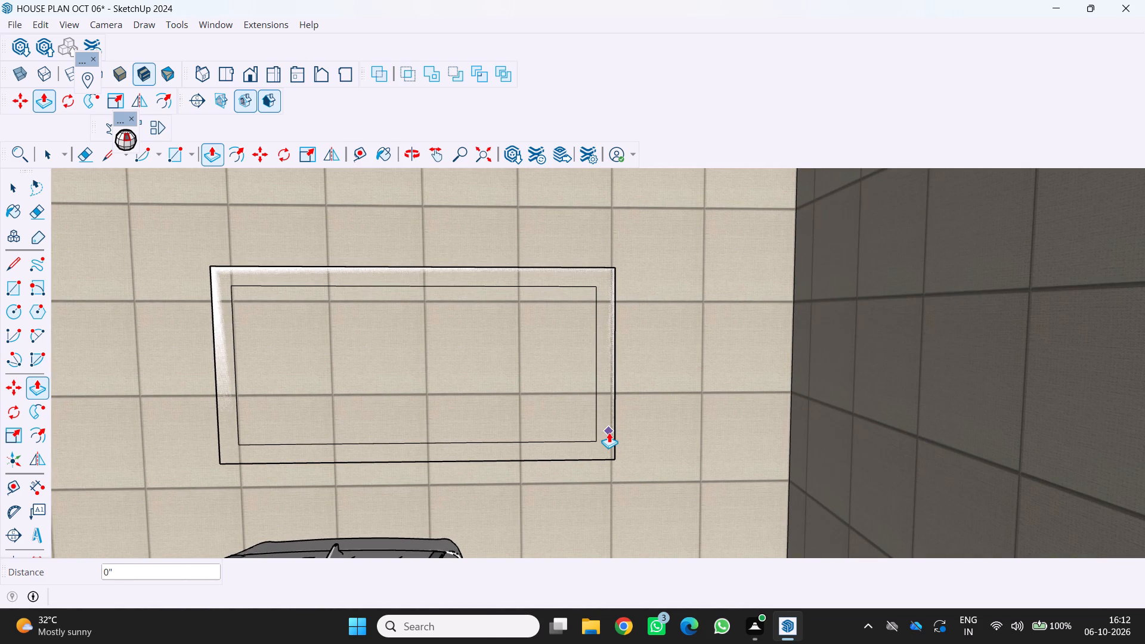
pyautogui.press('Escape')
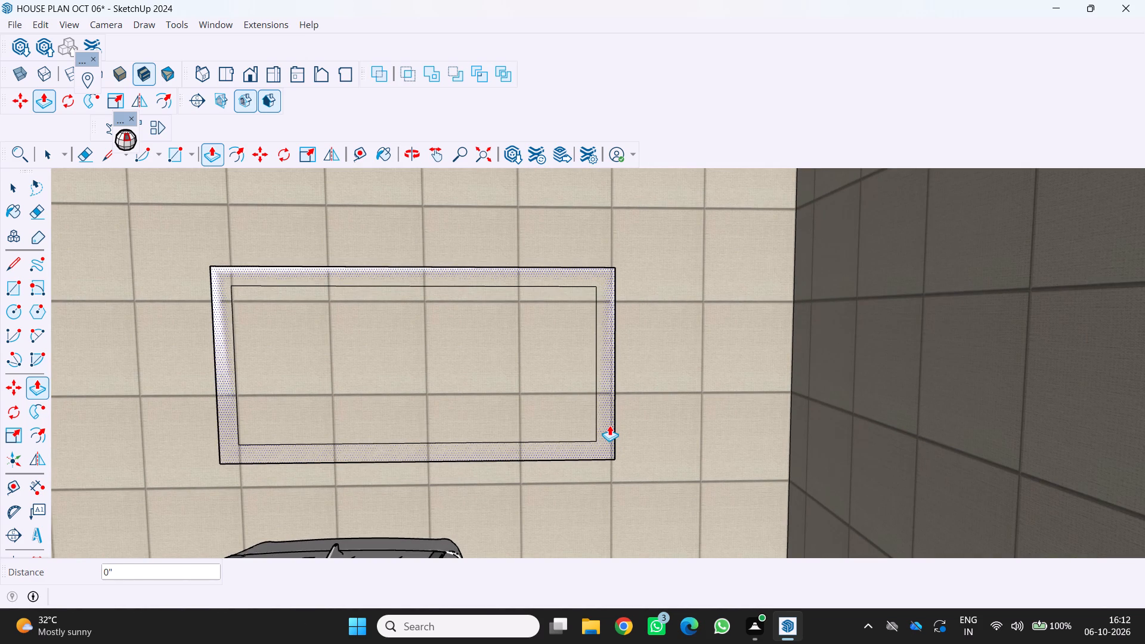
pyautogui.click(609, 425)
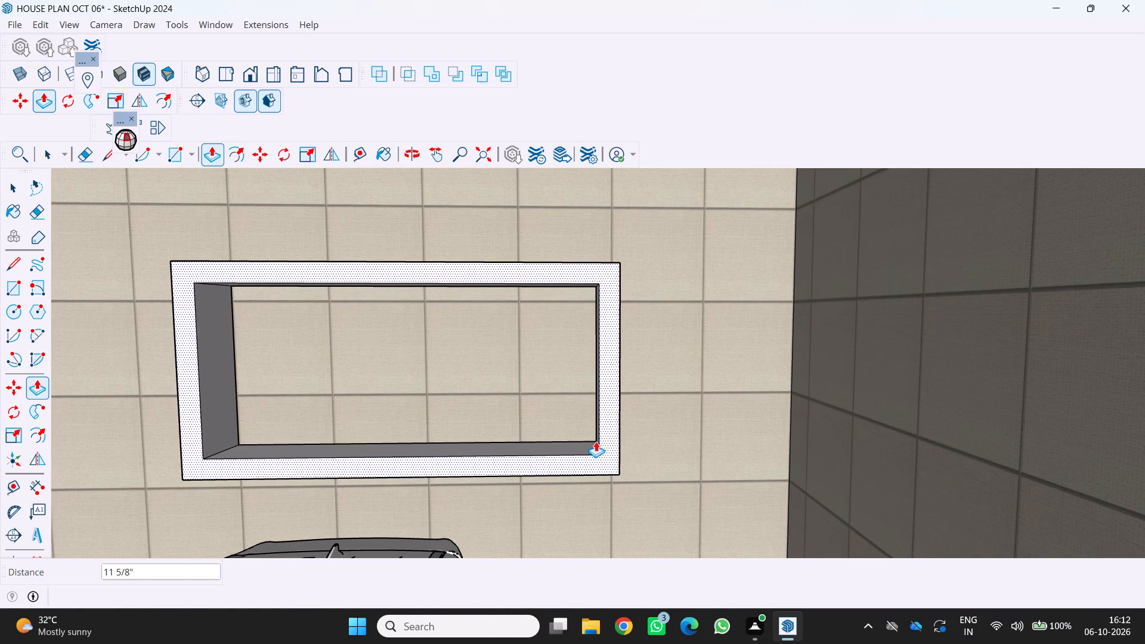
pyautogui.click(596, 441)
# Pull the border of the upper-floor window above the carport out from the stone wall as a projecting frame.
pyautogui.scroll(-18, 596, 441)
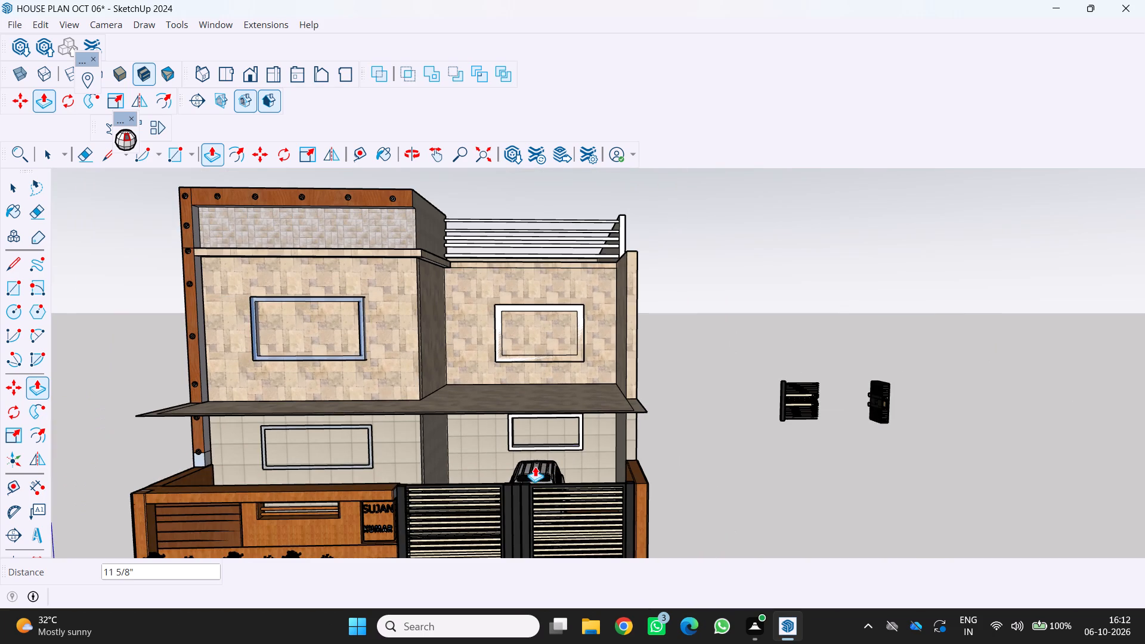
pyautogui.scroll(6, 528, 389)
pyautogui.scroll(3, 499, 300)
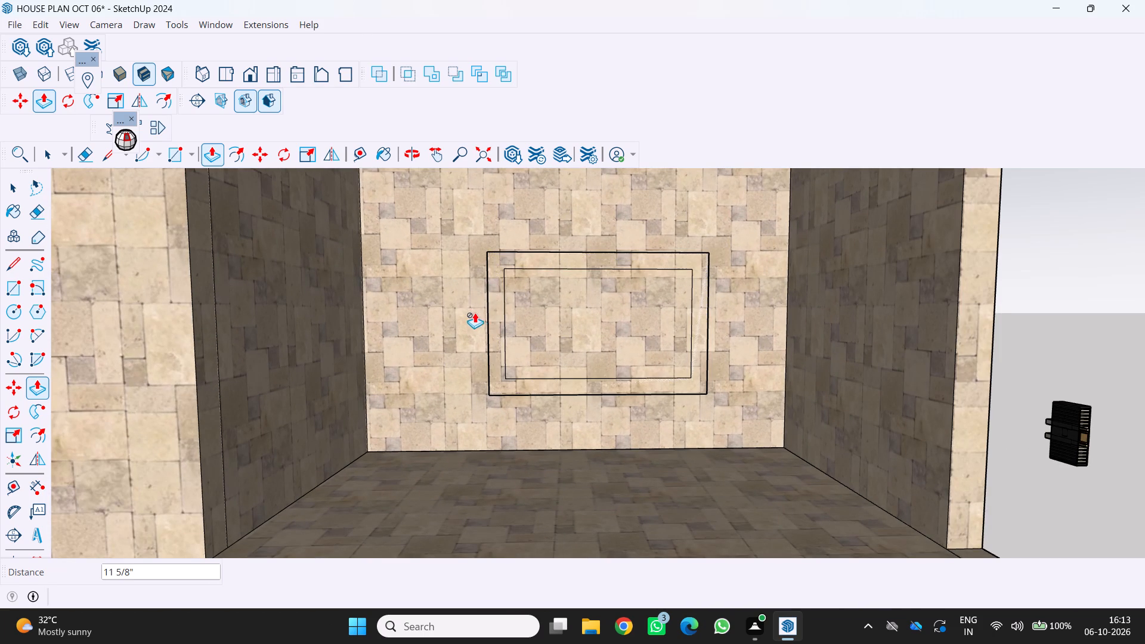
pyautogui.click(496, 316)
pyautogui.click(488, 338)
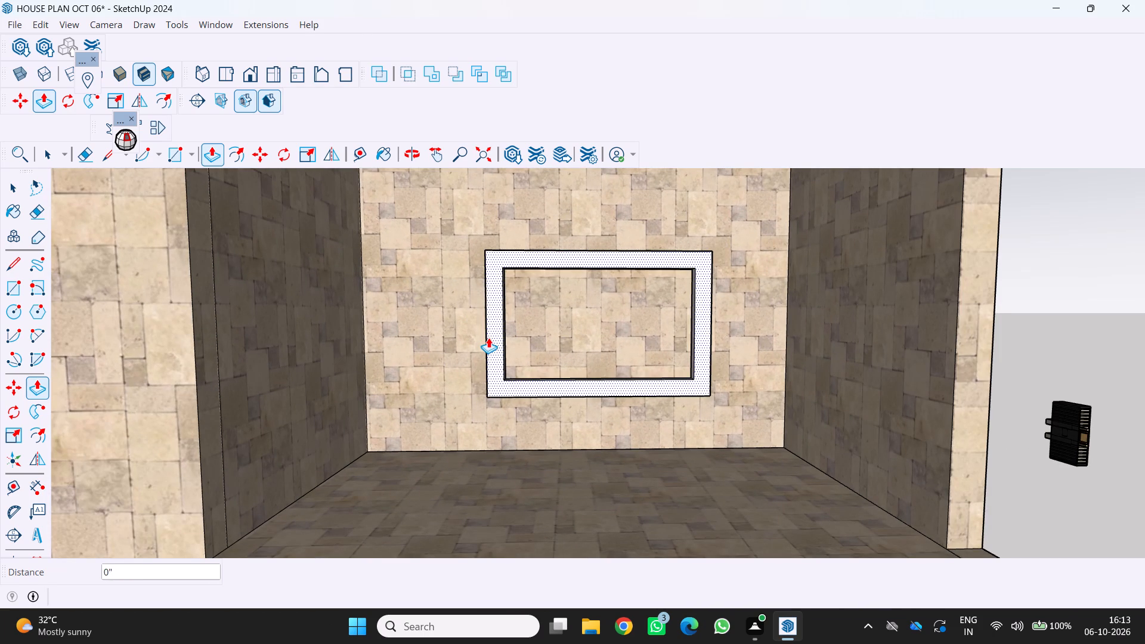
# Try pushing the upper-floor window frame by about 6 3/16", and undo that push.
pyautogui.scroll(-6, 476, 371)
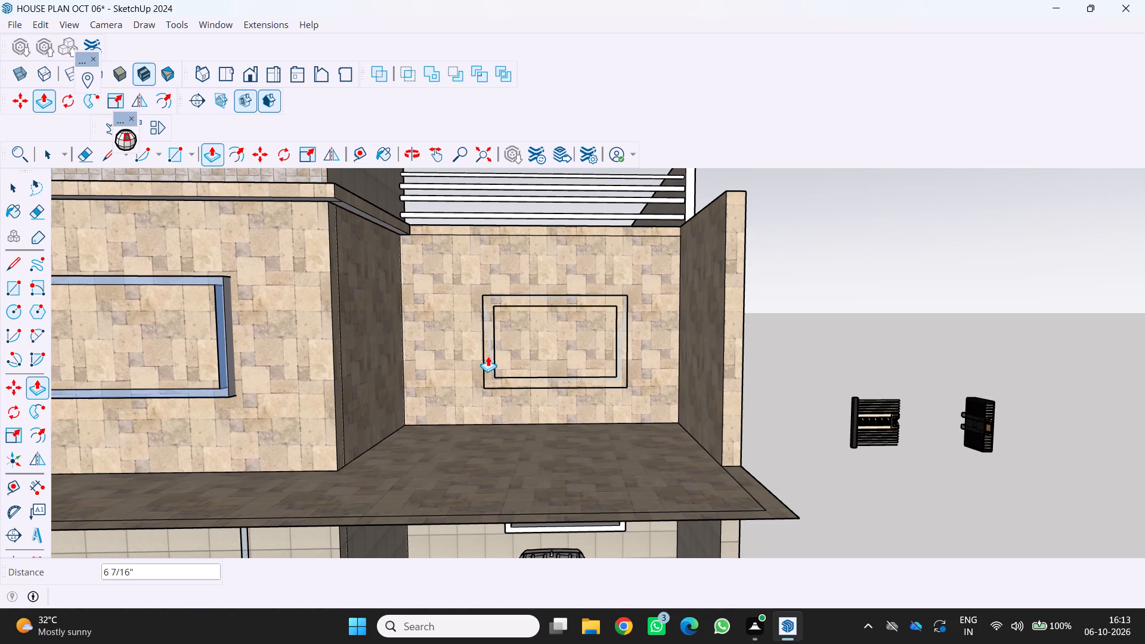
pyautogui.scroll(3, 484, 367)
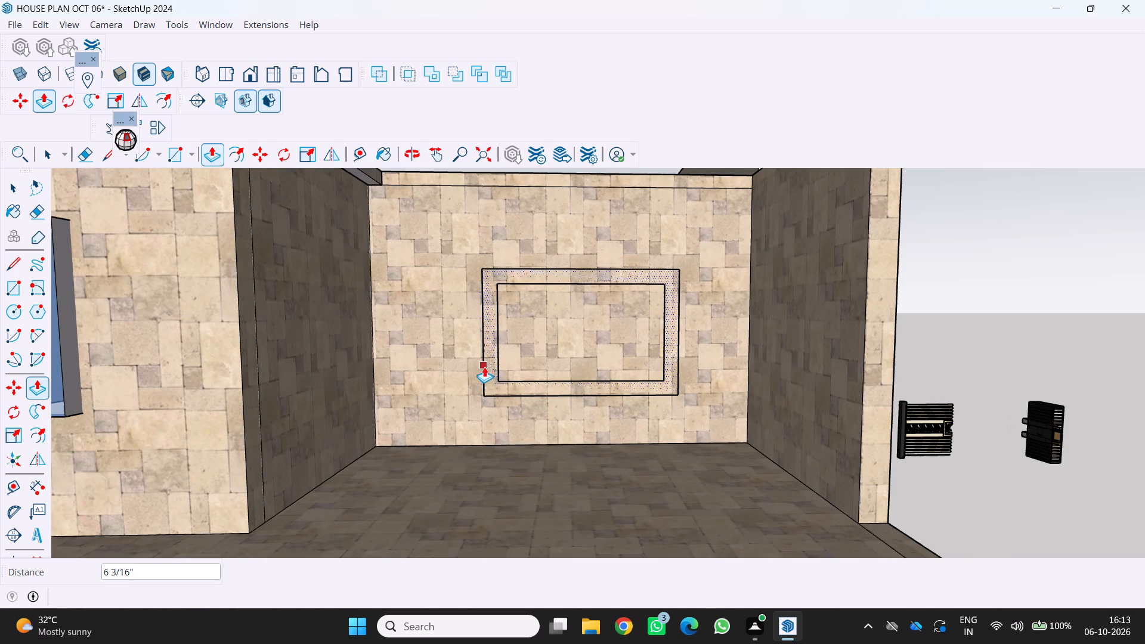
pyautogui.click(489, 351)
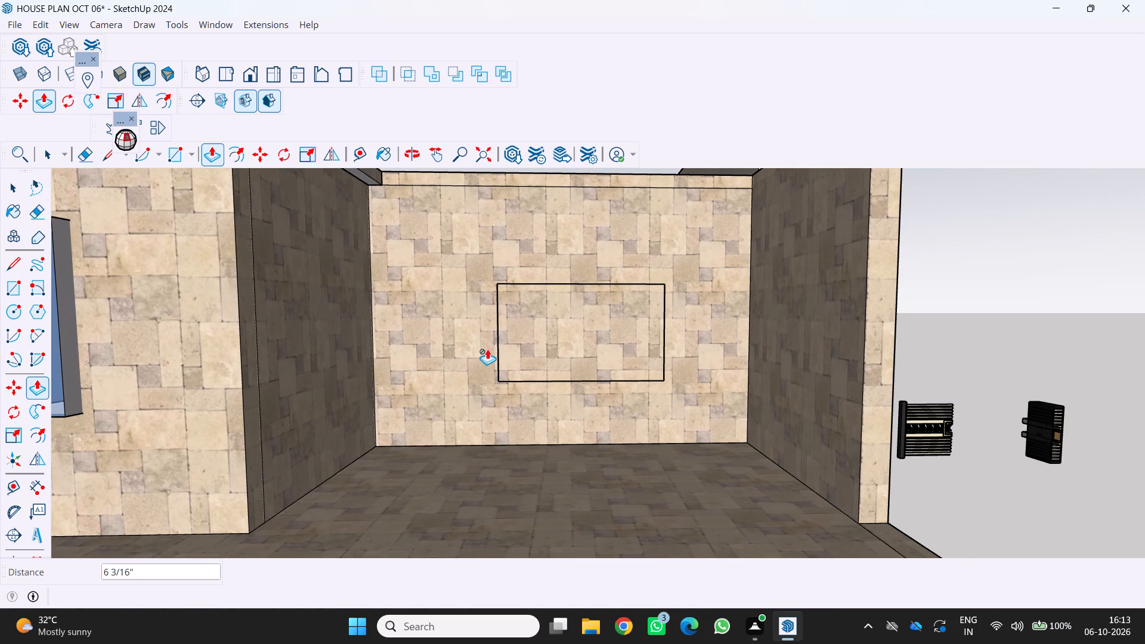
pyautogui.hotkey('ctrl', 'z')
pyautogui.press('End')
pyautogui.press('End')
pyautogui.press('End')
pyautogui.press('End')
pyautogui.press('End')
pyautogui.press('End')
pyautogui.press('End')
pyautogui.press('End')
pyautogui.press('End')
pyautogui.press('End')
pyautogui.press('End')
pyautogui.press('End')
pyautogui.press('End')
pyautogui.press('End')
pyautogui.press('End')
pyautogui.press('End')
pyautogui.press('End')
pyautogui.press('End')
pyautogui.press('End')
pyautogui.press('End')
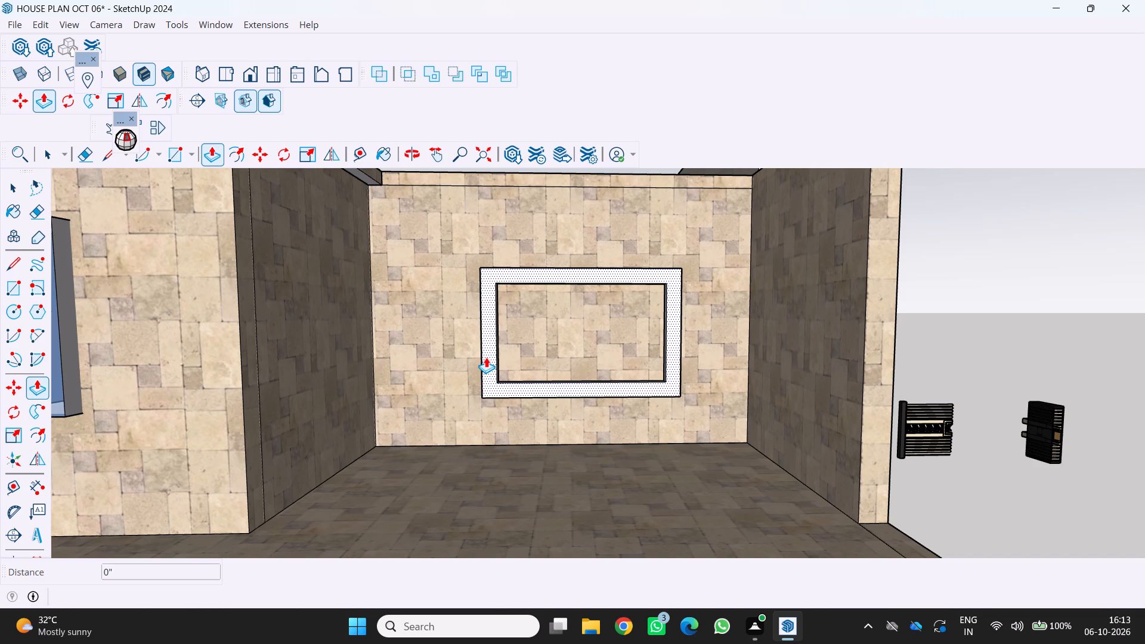
# Examine the house front from several angles, checking both projecting window frames above and below the carport slab.
pyautogui.scroll(-6, 530, 381)
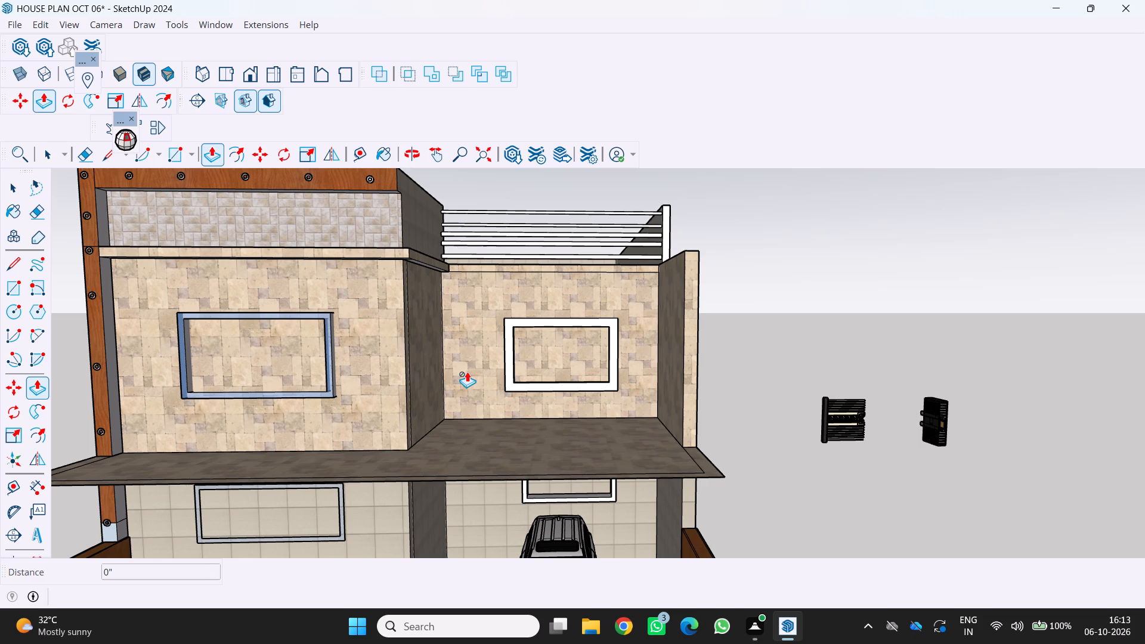
pyautogui.scroll(-3, 190, 320)
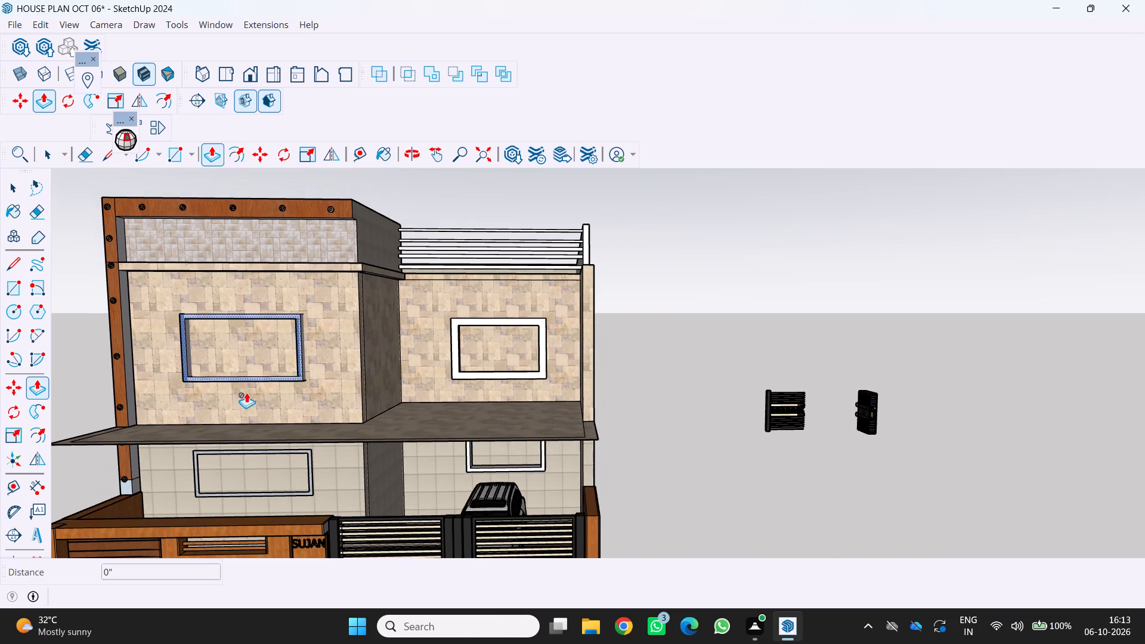
pyautogui.moveTo(277, 429); pyautogui.dragTo(279, 336, button='middle')
pyautogui.scroll(3, 335, 399)
pyautogui.scroll(-1, 344, 396)
pyautogui.moveTo(345, 398); pyautogui.dragTo(375, 471, button='middle')
pyautogui.scroll(-4, 373, 462)
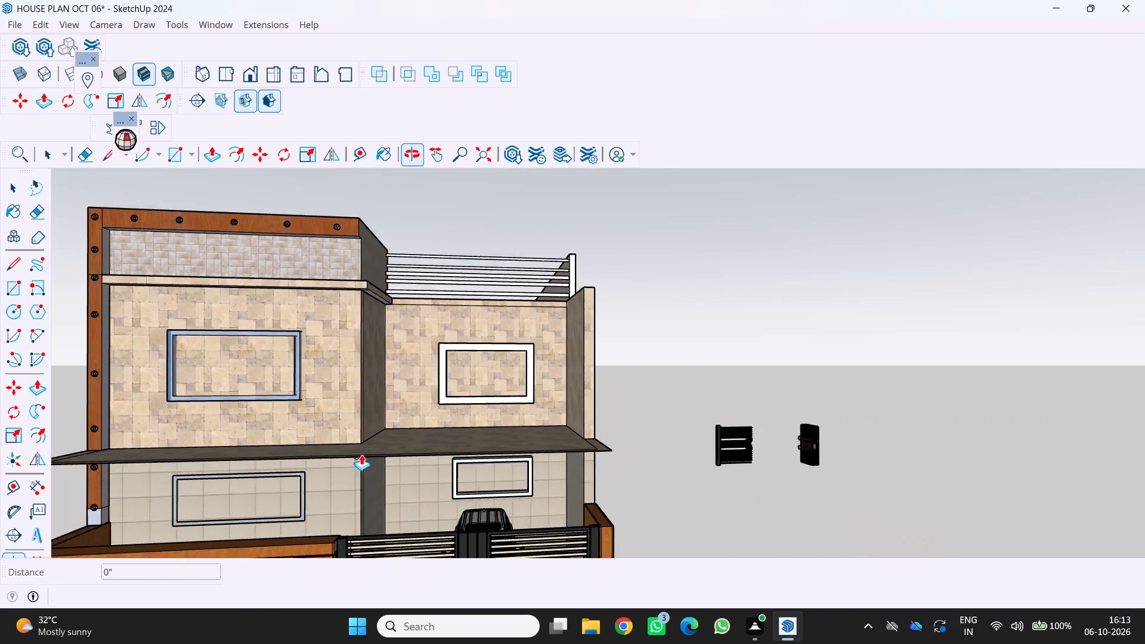
pyautogui.scroll(-5, 361, 454)
pyautogui.moveTo(356, 435); pyautogui.dragTo(270, 433, button='middle')
pyautogui.scroll(2, 327, 414)
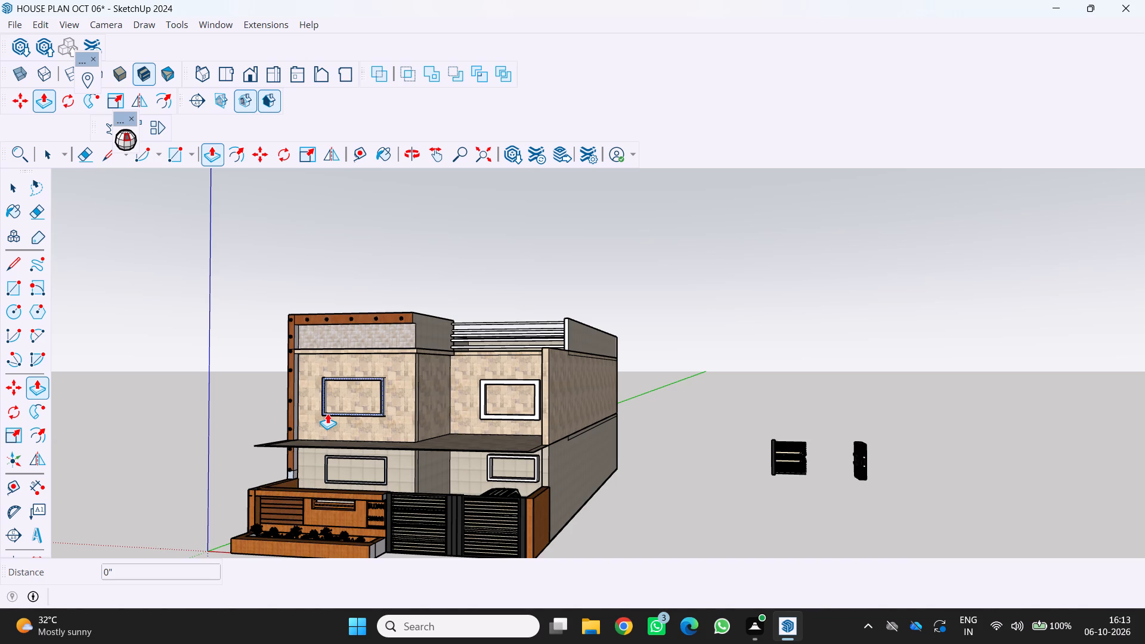
pyautogui.scroll(-3, 321, 427)
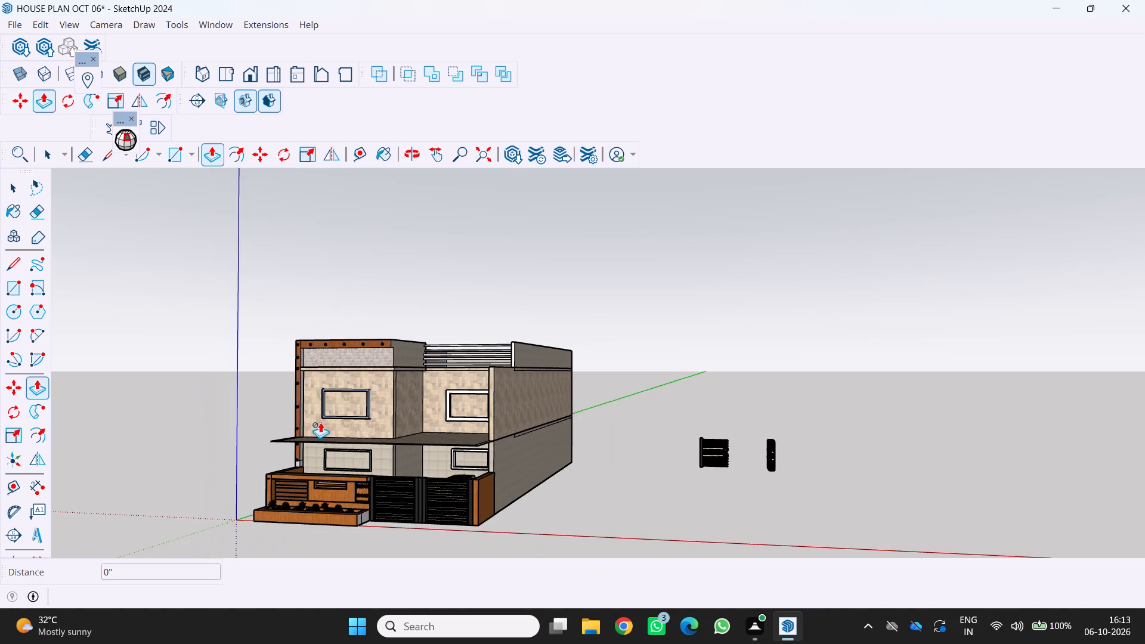
pyautogui.moveTo(320, 422); pyautogui.dragTo(418, 436, button='middle')
pyautogui.scroll(4, 418, 436)
pyautogui.scroll(-10, 392, 428)
pyautogui.scroll(1, 390, 466)
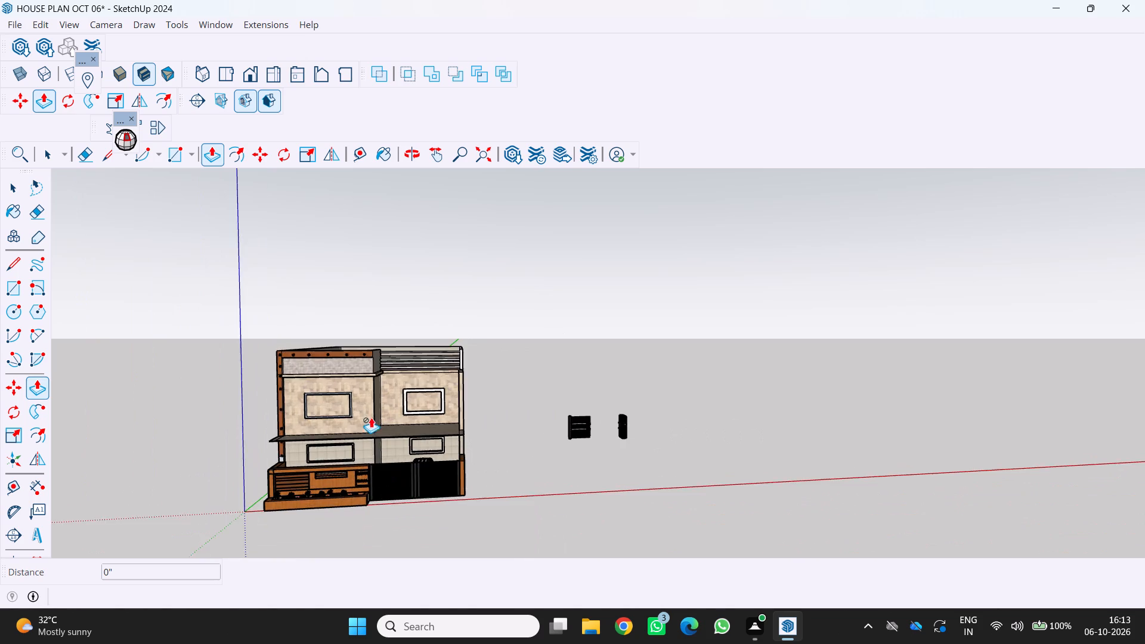
pyautogui.scroll(2, 371, 417)
pyautogui.moveTo(443, 402); pyautogui.dragTo(340, 475, button='middle')
pyautogui.scroll(12, 407, 419)
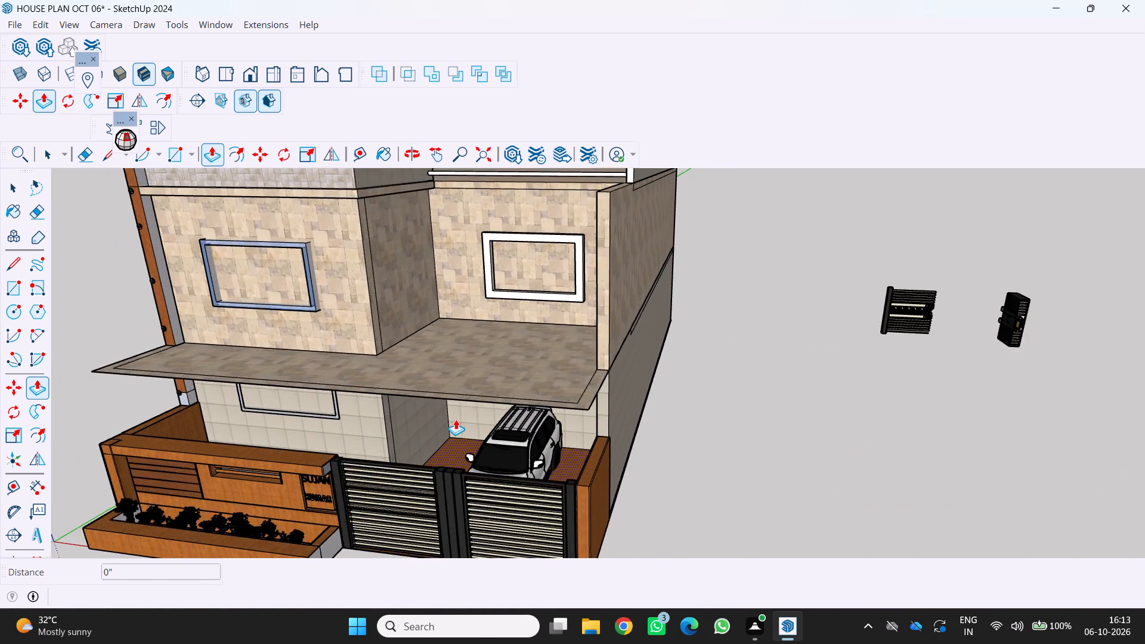
# Examine the house from the front and both sides, including the carport window frame behind the car.
pyautogui.scroll(10, 456, 419)
pyautogui.scroll(-4, 462, 425)
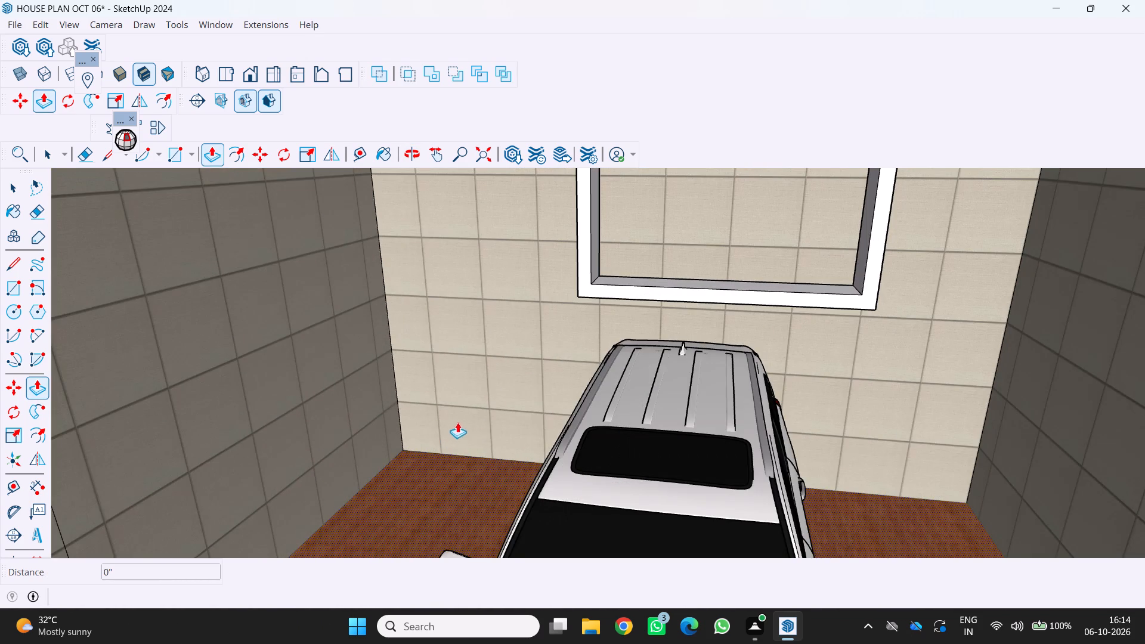
pyautogui.scroll(-8, 707, 368)
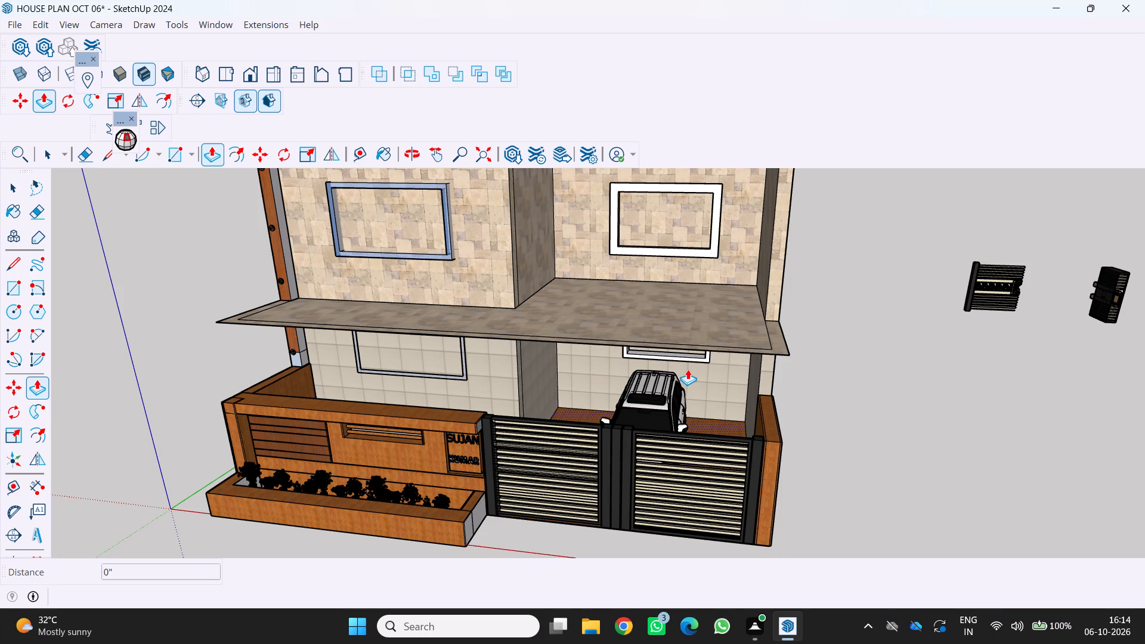
pyautogui.scroll(-6, 644, 381)
pyautogui.moveTo(635, 381); pyautogui.dragTo(618, 427, button='middle')
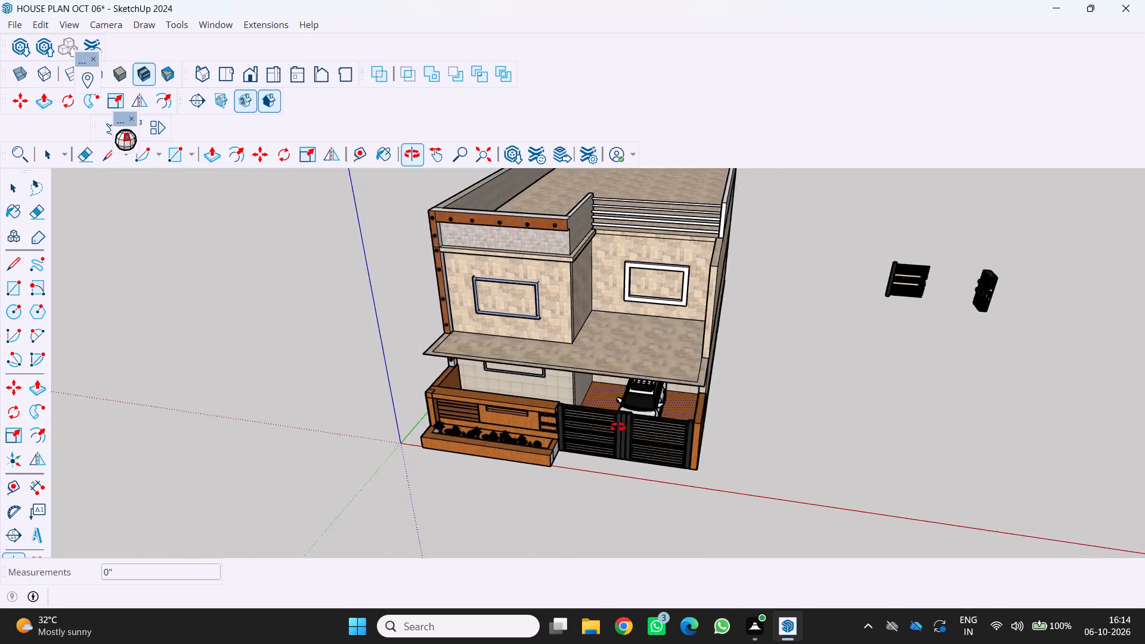
pyautogui.moveTo(618, 427); pyautogui.dragTo(541, 431, button='middle')
pyautogui.scroll(-5, 541, 431)
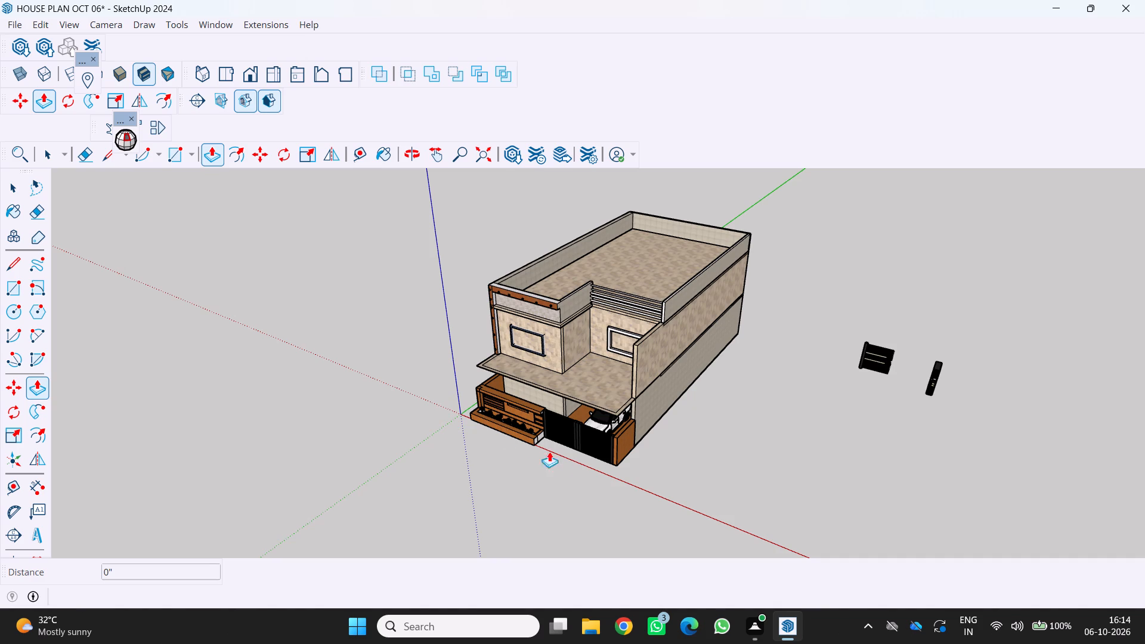
pyautogui.scroll(-3, 457, 404)
pyautogui.moveTo(450, 397); pyautogui.dragTo(673, 353, button='middle')
pyautogui.scroll(5, 425, 465)
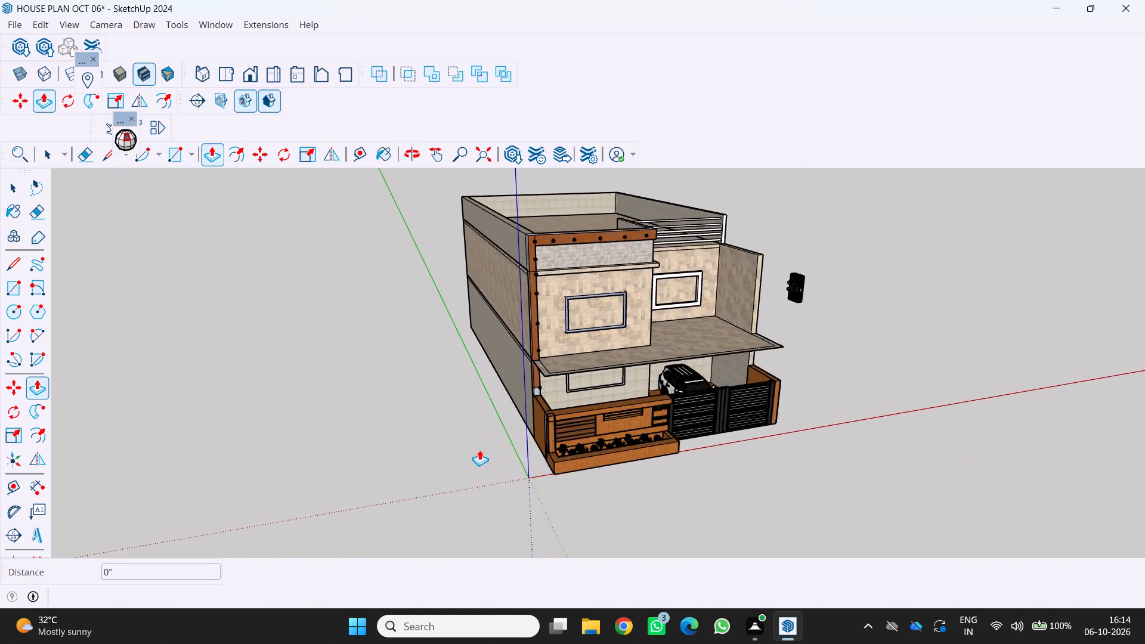
# Reverse the unpainted vertical strip face on the outer side of the wooden compound wall, beside the planter.
pyautogui.scroll(4, 479, 450)
pyautogui.moveTo(473, 448); pyautogui.dragTo(443, 410, button='middle')
pyautogui.scroll(8, 443, 410)
pyautogui.moveTo(586, 425); pyautogui.dragTo(692, 470, button='middle')
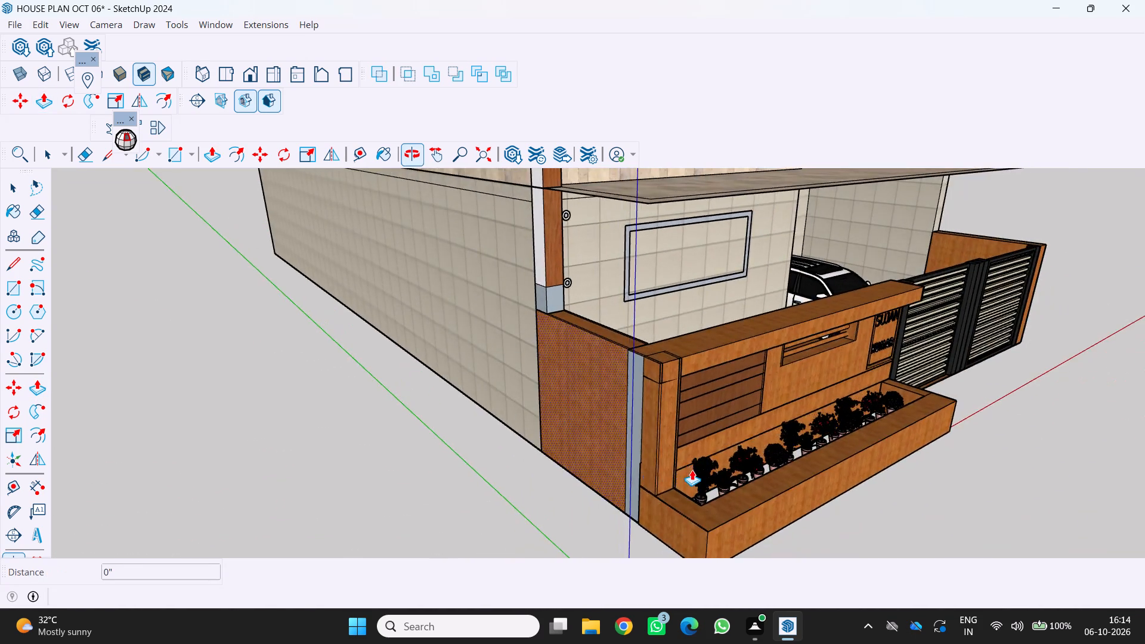
pyautogui.scroll(4, 546, 442)
pyautogui.moveTo(559, 436); pyautogui.dragTo(697, 470, button='middle')
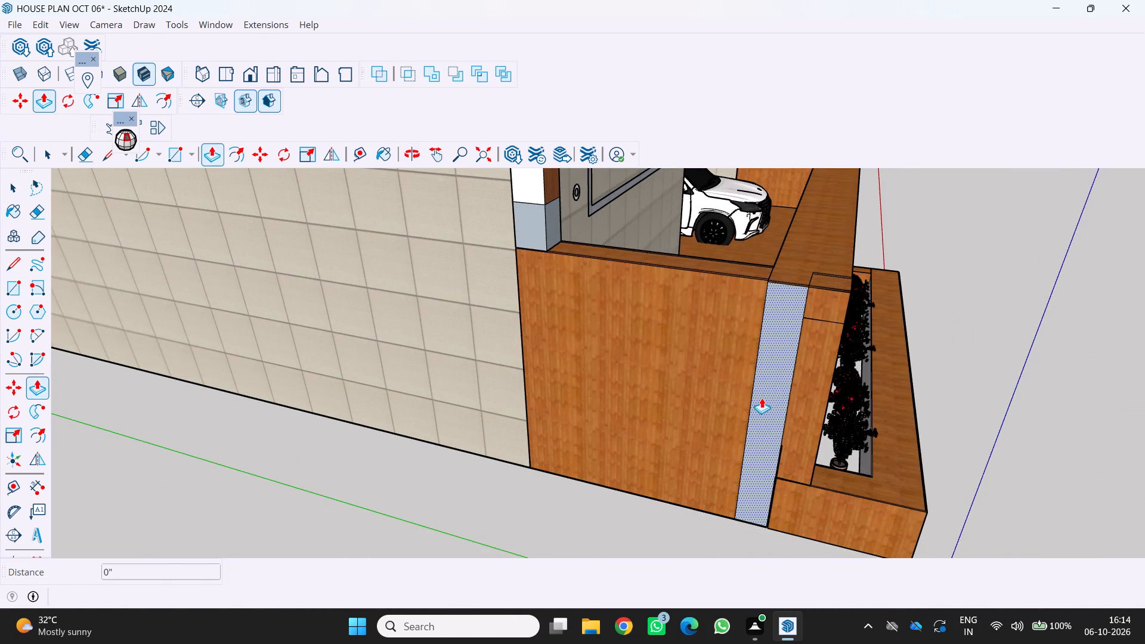
pyautogui.press('space')
pyautogui.press('End')
pyautogui.press('End')
pyautogui.press('End')
pyautogui.press('End')
pyautogui.press('End')
pyautogui.press('End')
pyautogui.press('End')
pyautogui.press('End')
pyautogui.press('End')
pyautogui.press('End')
pyautogui.press('End')
pyautogui.press('End')
pyautogui.press('End')
pyautogui.press('End')
pyautogui.press('End')
pyautogui.press('End')
pyautogui.press('End')
pyautogui.press('End')
pyautogui.press('End')
pyautogui.press('End')
pyautogui.click(379, 493)
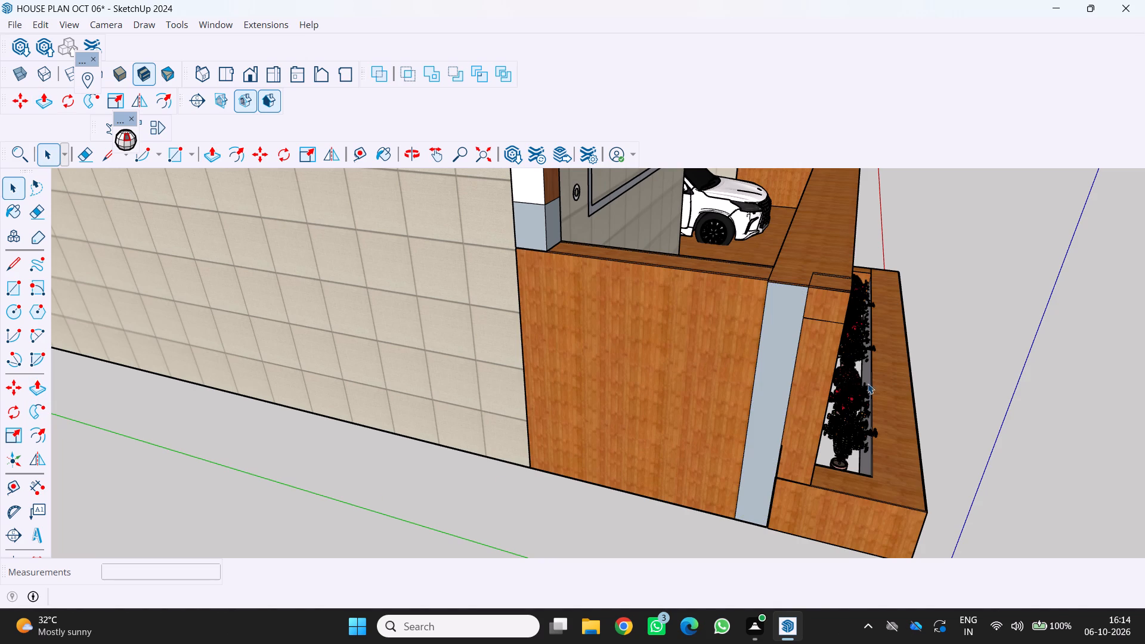
pyautogui.click(756, 439)
pyautogui.rightClick(756, 439)
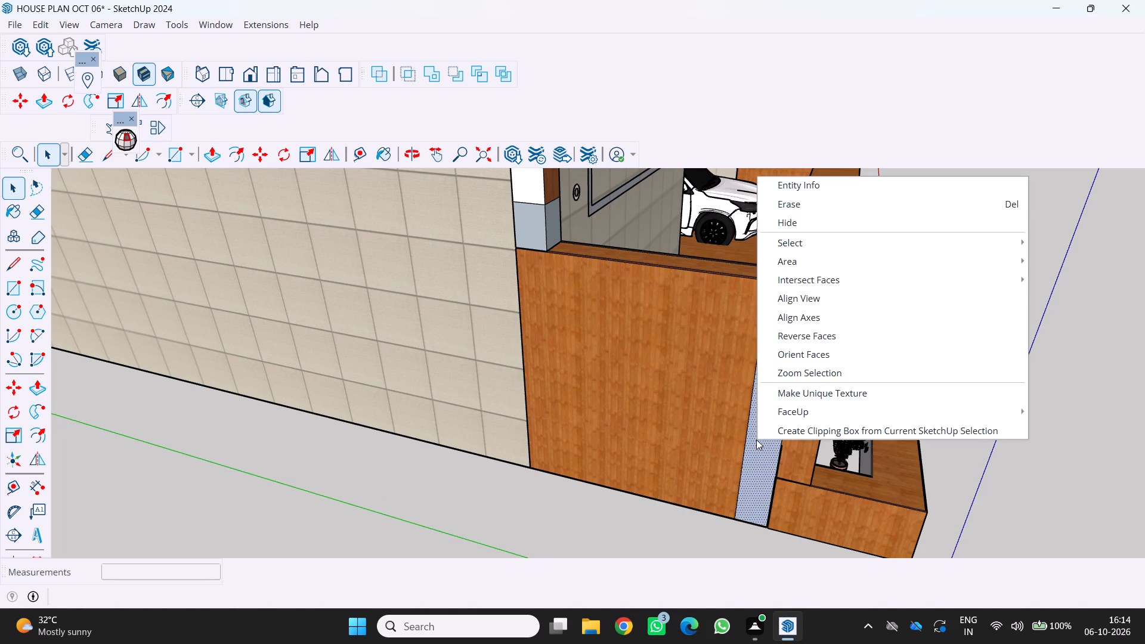
pyautogui.click(779, 332)
# Examine the front elevation, carport interior and side walls from several angles for remaining unfinished faces.
pyautogui.scroll(-9, 741, 372)
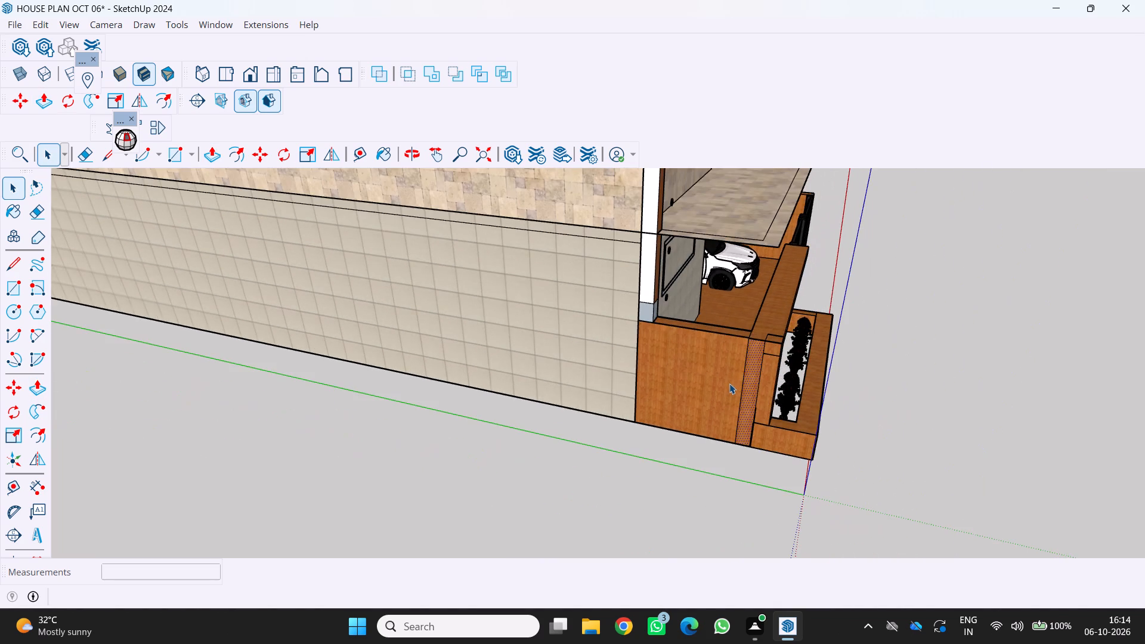
pyautogui.moveTo(716, 391); pyautogui.dragTo(577, 440, button='middle')
pyautogui.scroll(-6, 596, 441)
pyautogui.moveTo(605, 438); pyautogui.dragTo(502, 407, button='middle')
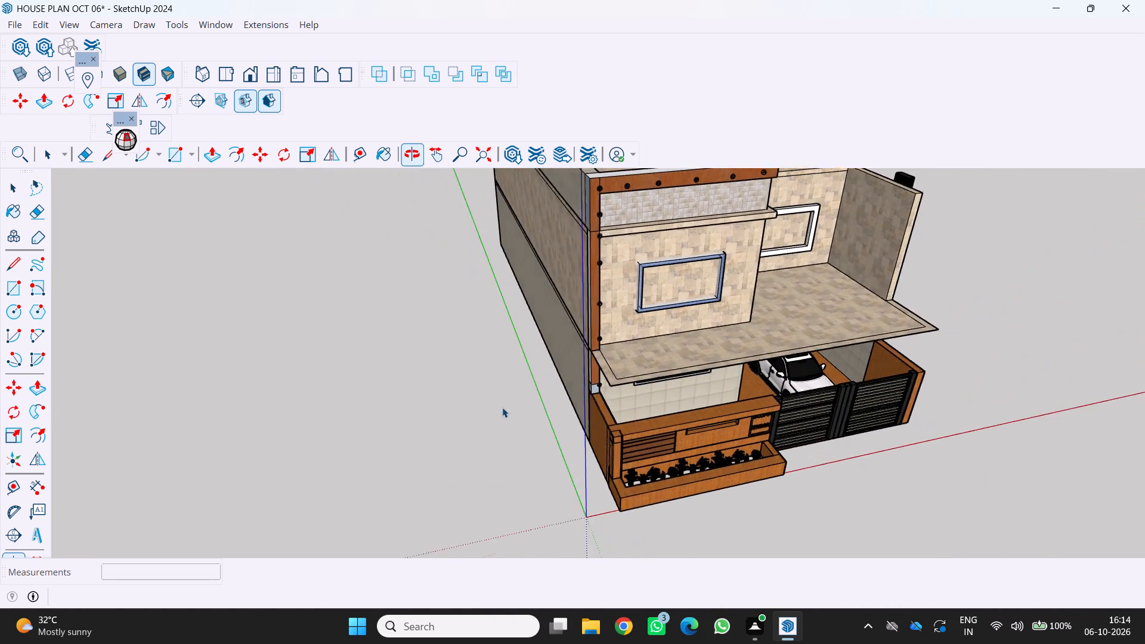
pyautogui.moveTo(502, 407); pyautogui.dragTo(510, 407, button='middle')
pyautogui.scroll(-5, 580, 408)
pyautogui.moveTo(562, 405); pyautogui.dragTo(460, 357, button='middle')
pyautogui.scroll(-4, 460, 357)
pyautogui.scroll(5, 648, 383)
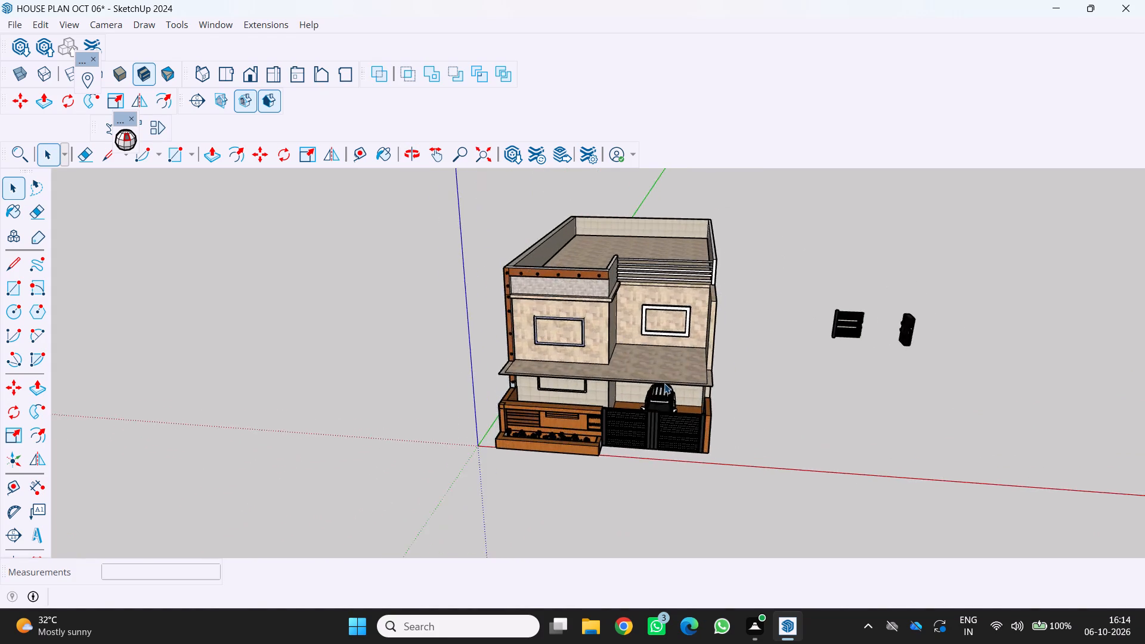
pyautogui.scroll(13, 664, 383)
pyautogui.scroll(-2, 680, 413)
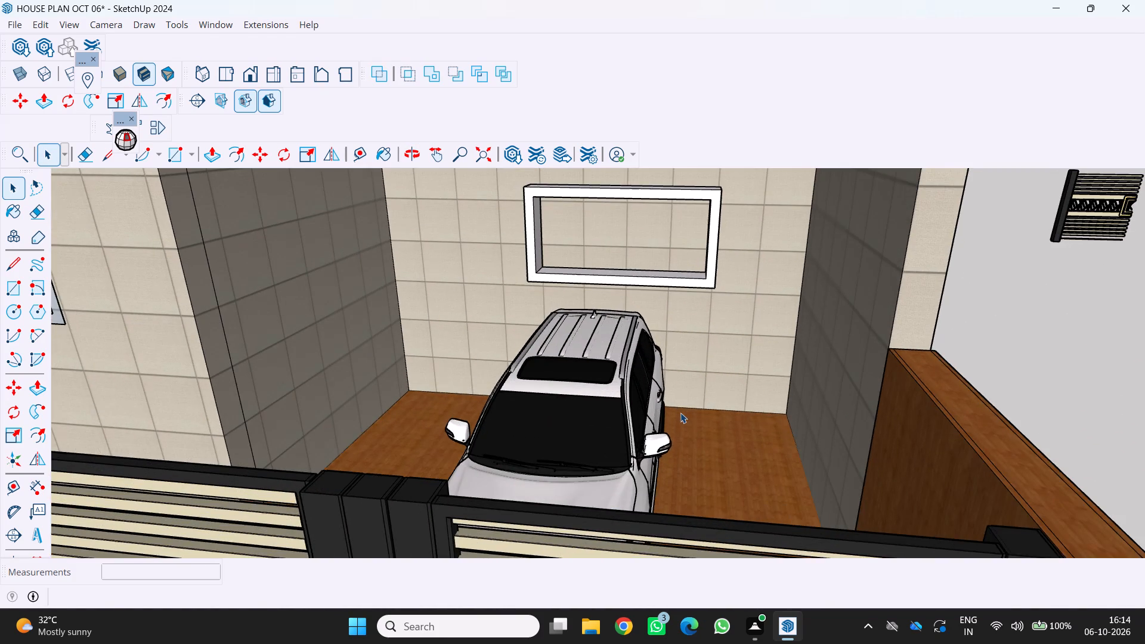
pyautogui.scroll(-5, 680, 413)
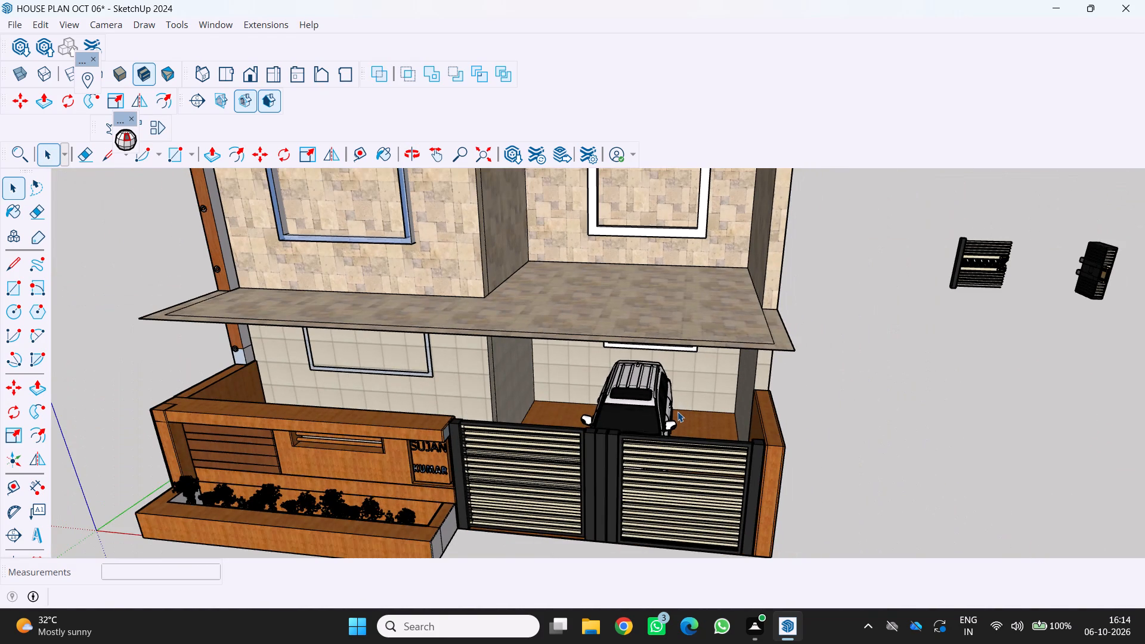
pyautogui.scroll(-1, 677, 411)
pyautogui.moveTo(677, 411); pyautogui.dragTo(592, 365, button='middle')
pyautogui.scroll(-1, 592, 365)
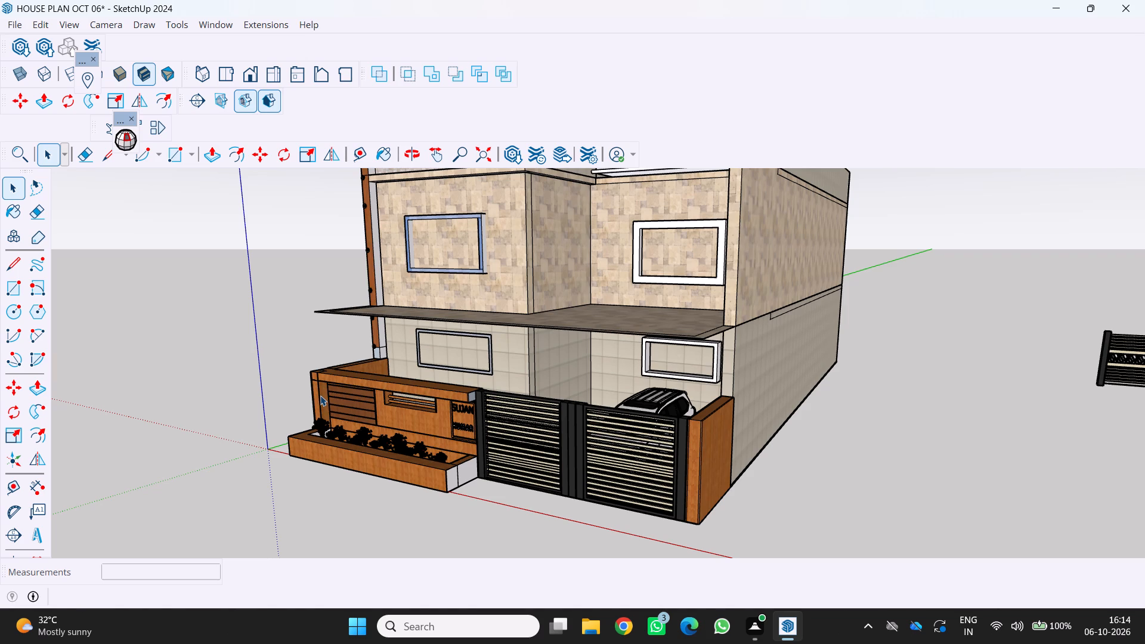
pyautogui.scroll(-2, 404, 400)
pyautogui.scroll(-3, 360, 374)
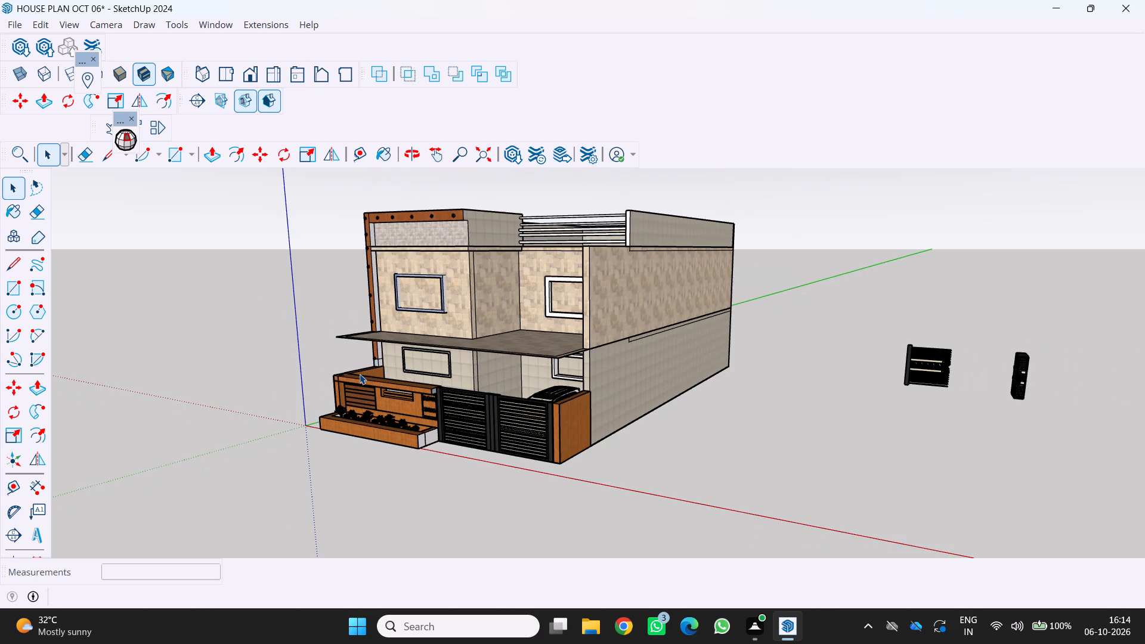
pyautogui.moveTo(360, 374); pyautogui.dragTo(423, 416, button='middle')
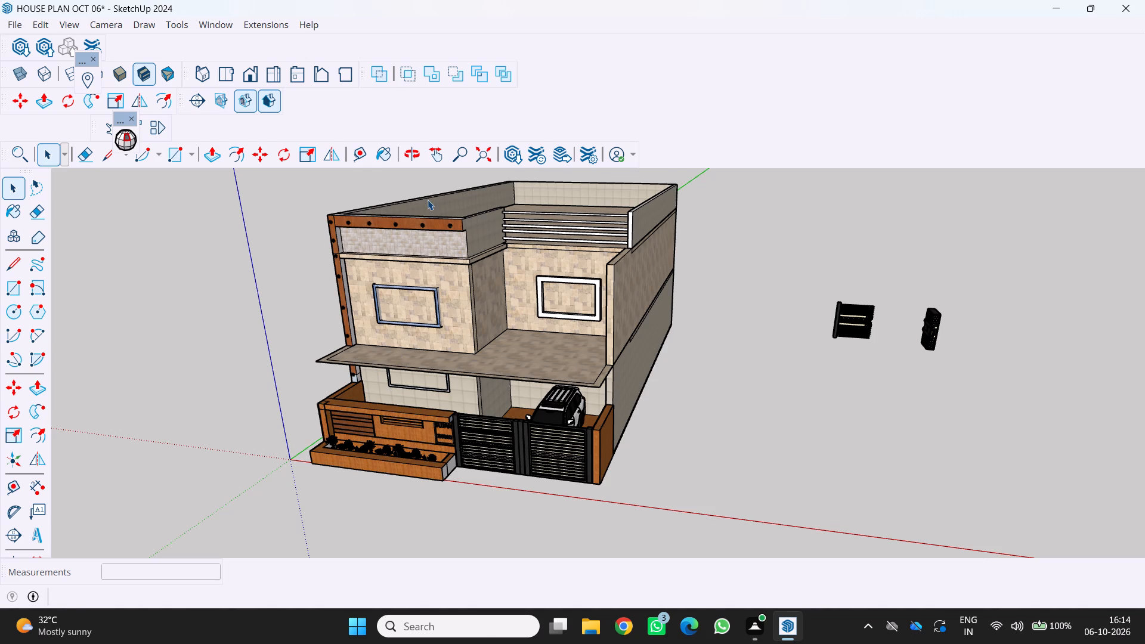
# Reverse the white top face of the front roof parapet above the wooden band.
pyautogui.scroll(-1, 428, 199)
pyautogui.moveTo(425, 215); pyautogui.dragTo(459, 289, button='middle')
pyautogui.scroll(3, 440, 218)
pyautogui.moveTo(430, 223); pyautogui.dragTo(495, 313, button='middle')
pyautogui.scroll(1, 430, 223)
pyautogui.scroll(-1, 495, 313)
pyautogui.click(363, 338)
pyautogui.rightClick(361, 337)
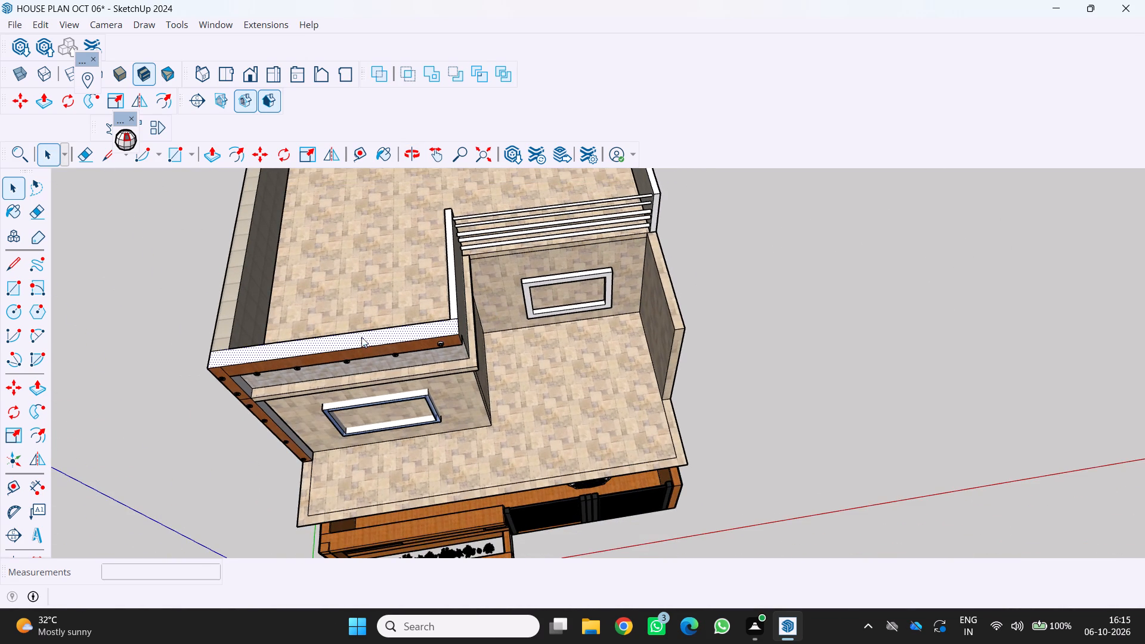
pyautogui.click(427, 491)
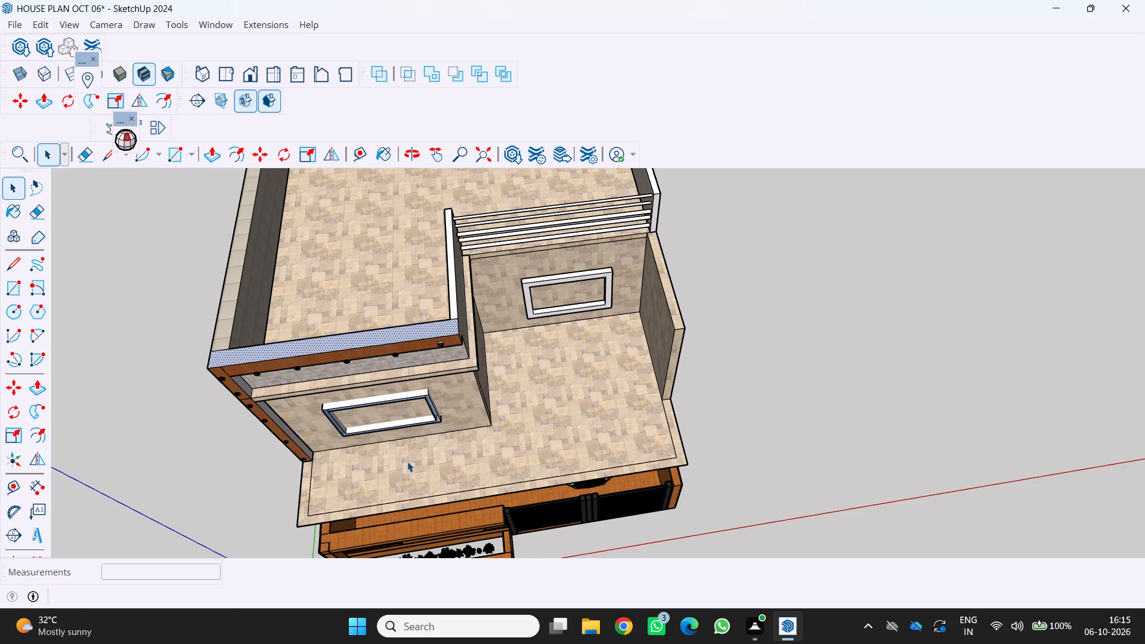
# Reverse the white top face of the short parapet return running back from the front parapet to the railing.
pyautogui.scroll(-3, 302, 344)
pyautogui.moveTo(294, 341); pyautogui.dragTo(236, 275, button='middle')
pyautogui.scroll(1, 271, 325)
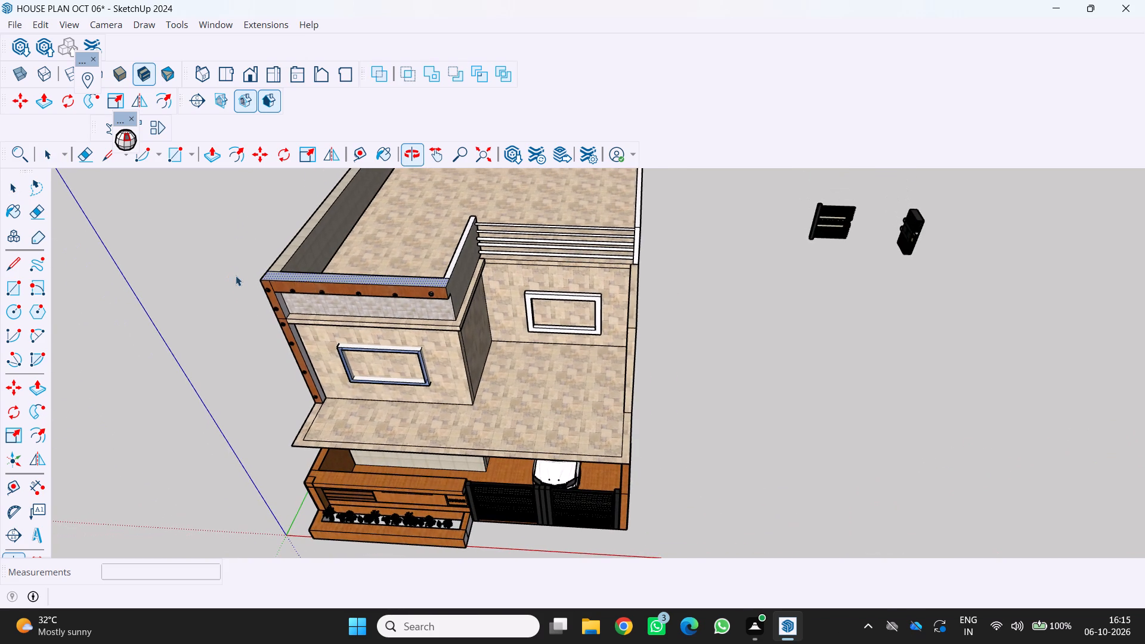
pyautogui.moveTo(289, 311); pyautogui.dragTo(275, 255, button='middle')
pyautogui.scroll(2, 278, 284)
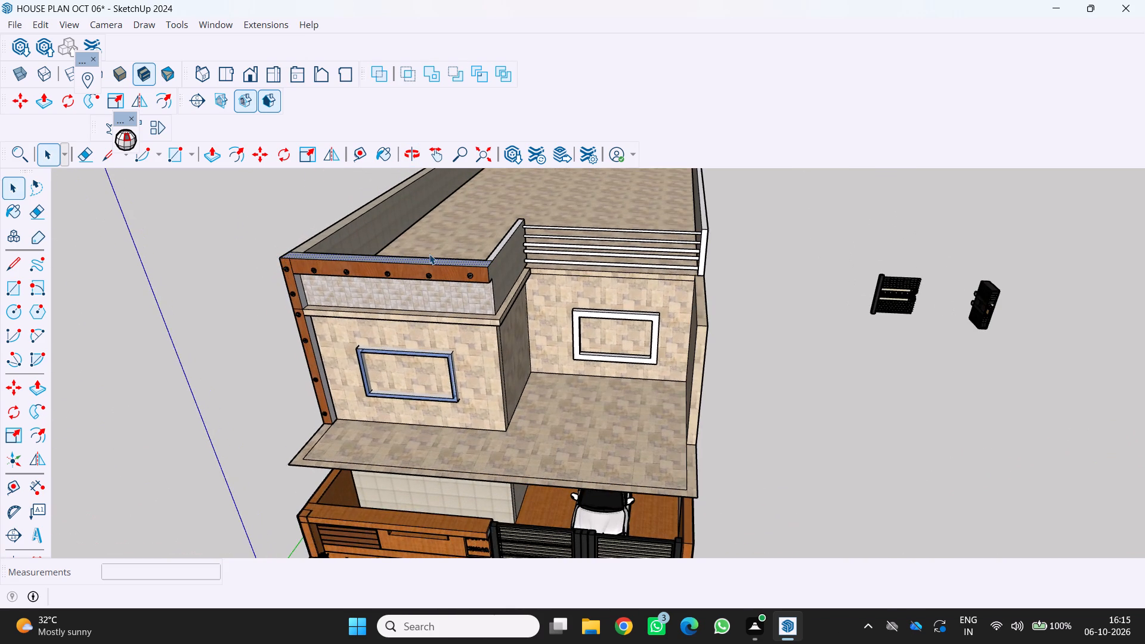
pyautogui.scroll(2, 431, 255)
pyautogui.scroll(2, 577, 259)
pyautogui.scroll(4, 484, 253)
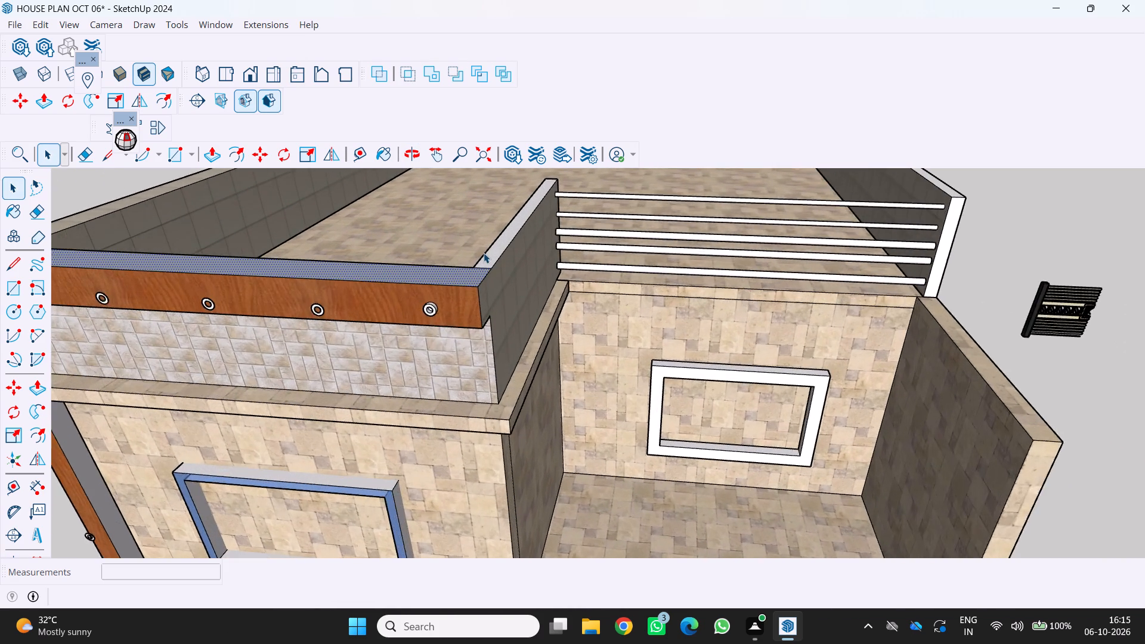
pyautogui.scroll(3, 484, 253)
pyautogui.click(488, 261)
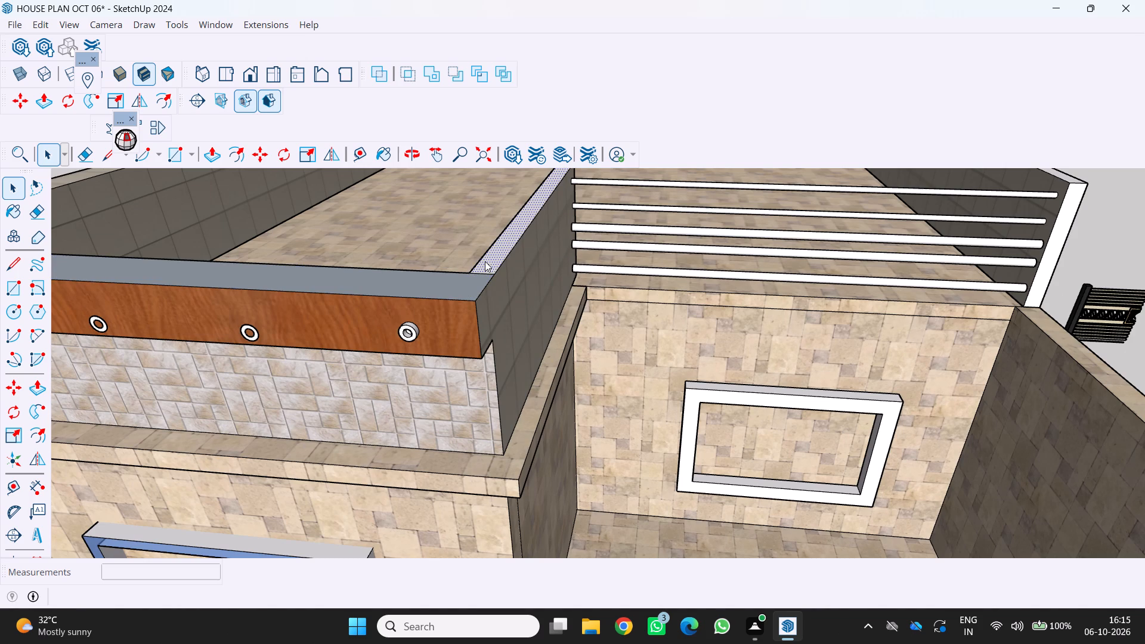
pyautogui.rightClick(485, 261)
pyautogui.click(539, 418)
# Reverse the white front end face of the long side parapet where the roof railing bars meet it.
pyautogui.scroll(-6, 537, 385)
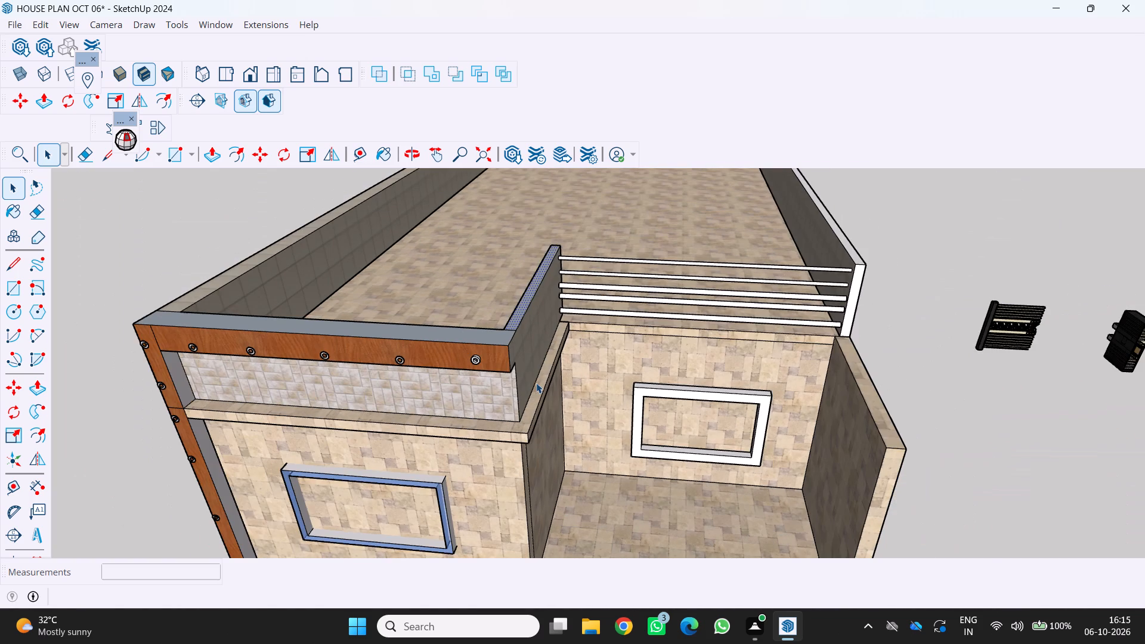
pyautogui.scroll(-2, 825, 304)
pyautogui.moveTo(825, 304); pyautogui.dragTo(723, 298, button='middle')
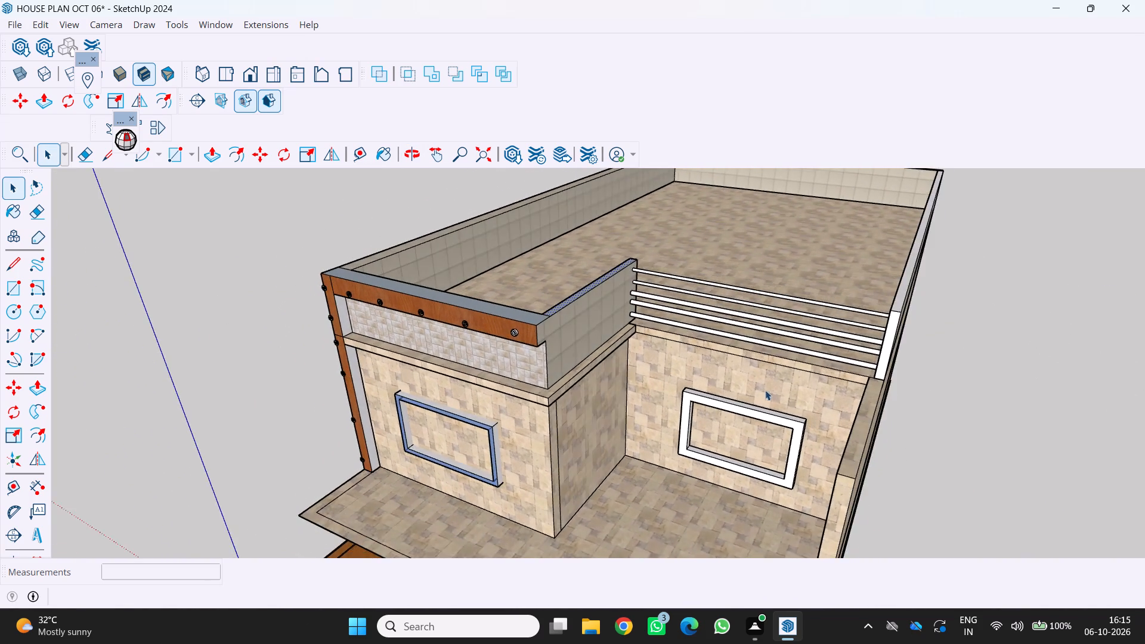
pyautogui.scroll(6, 768, 392)
pyautogui.click(959, 342)
pyautogui.rightClick(961, 343)
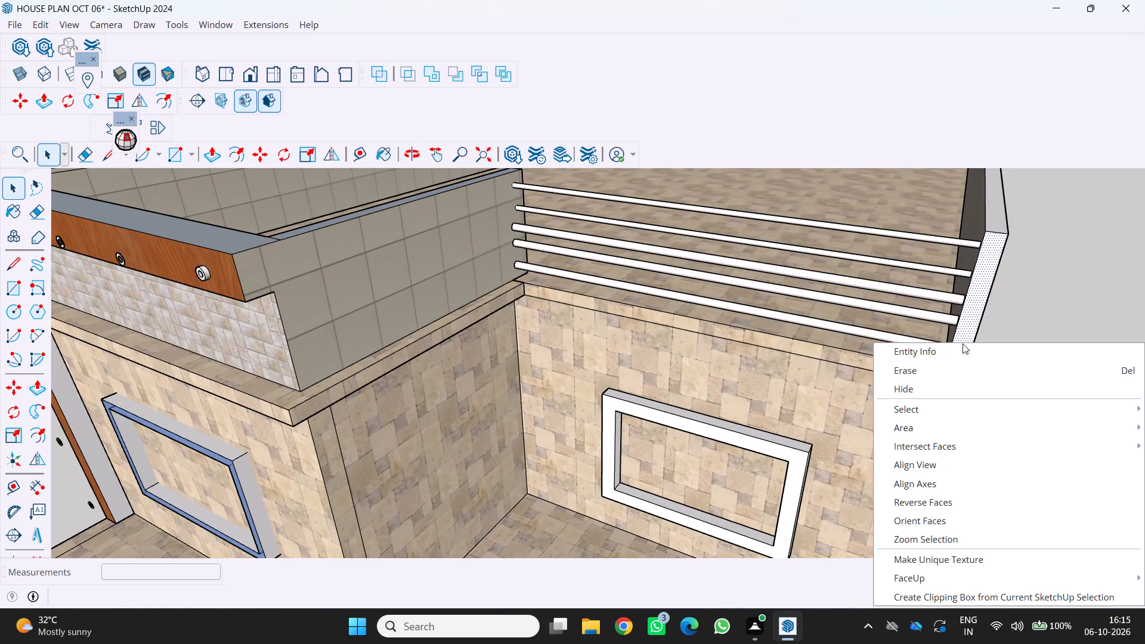
pyautogui.click(900, 500)
# Reverse the top face of the long side parapet on the carport side of the roof.
pyautogui.scroll(-6, 949, 389)
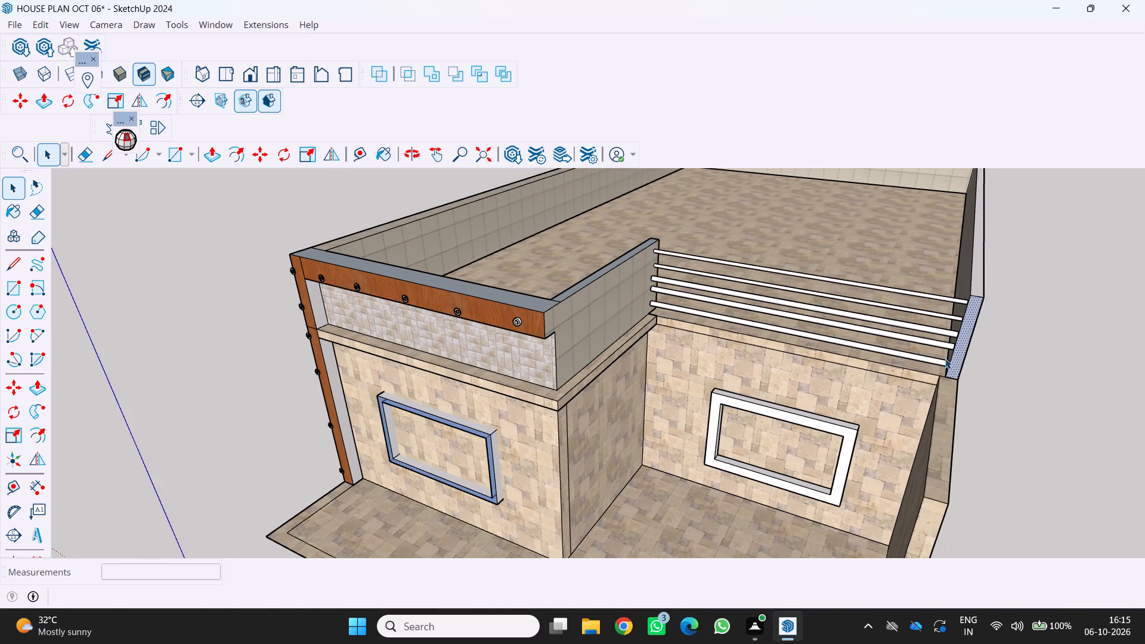
pyautogui.moveTo(945, 358); pyautogui.dragTo(837, 367, button='middle')
pyautogui.scroll(-4, 837, 367)
pyautogui.scroll(-5, 1035, 326)
pyautogui.moveTo(1035, 326); pyautogui.dragTo(1027, 325, button='middle')
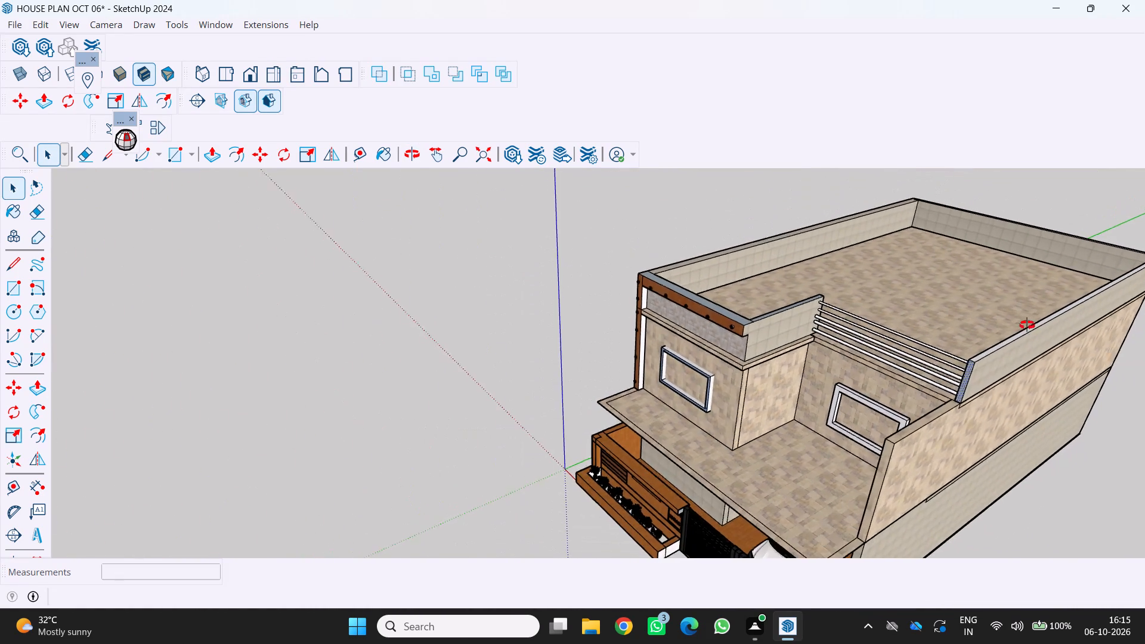
pyautogui.moveTo(1027, 325); pyautogui.dragTo(989, 312, button='middle')
pyautogui.scroll(-5, 962, 346)
pyautogui.scroll(11, 1035, 393)
pyautogui.moveTo(937, 366); pyautogui.dragTo(790, 467, button='middle')
pyautogui.scroll(1, 790, 467)
pyautogui.scroll(-10, 791, 467)
pyautogui.scroll(1, 797, 500)
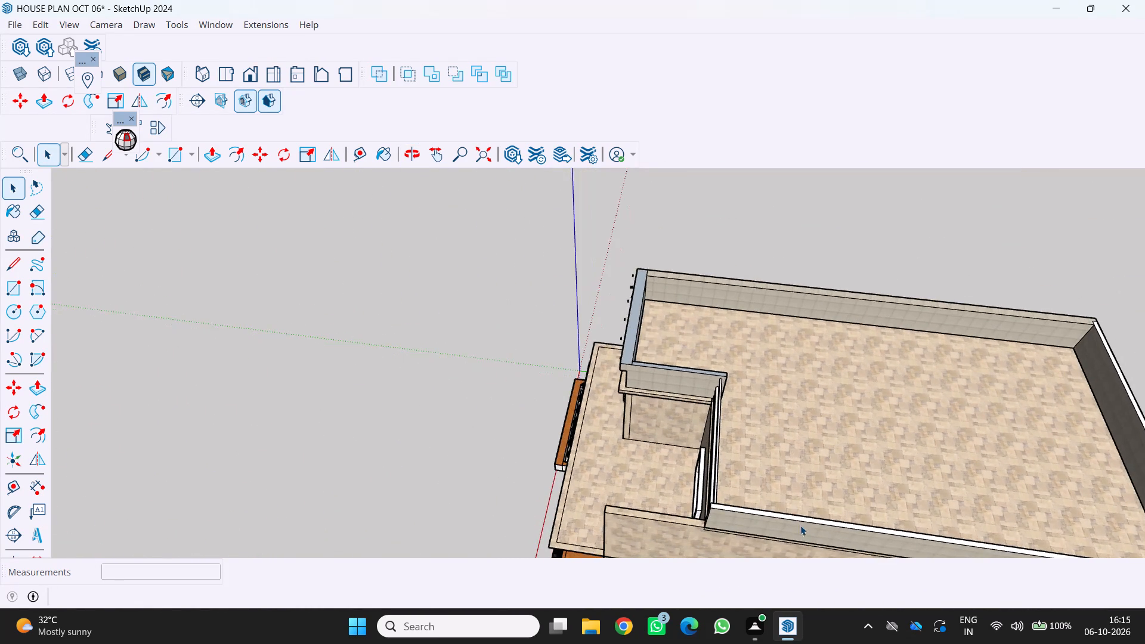
pyautogui.moveTo(800, 525); pyautogui.dragTo(703, 431, button='middle')
pyautogui.scroll(1, 796, 526)
pyautogui.scroll(7, 700, 438)
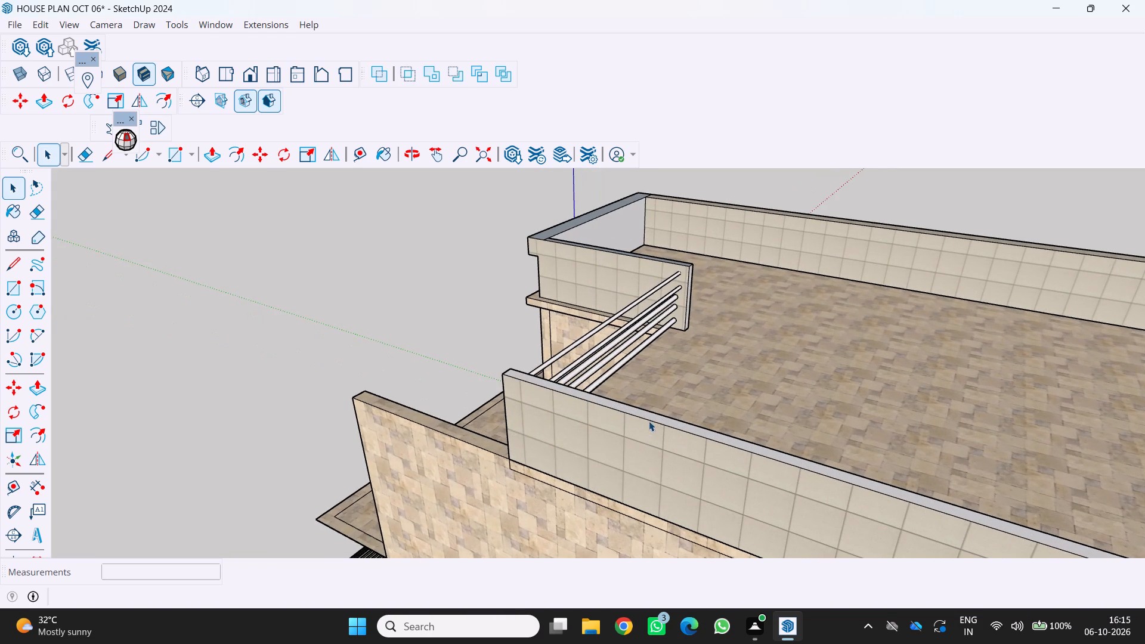
pyautogui.click(651, 414)
pyautogui.scroll(1, 629, 423)
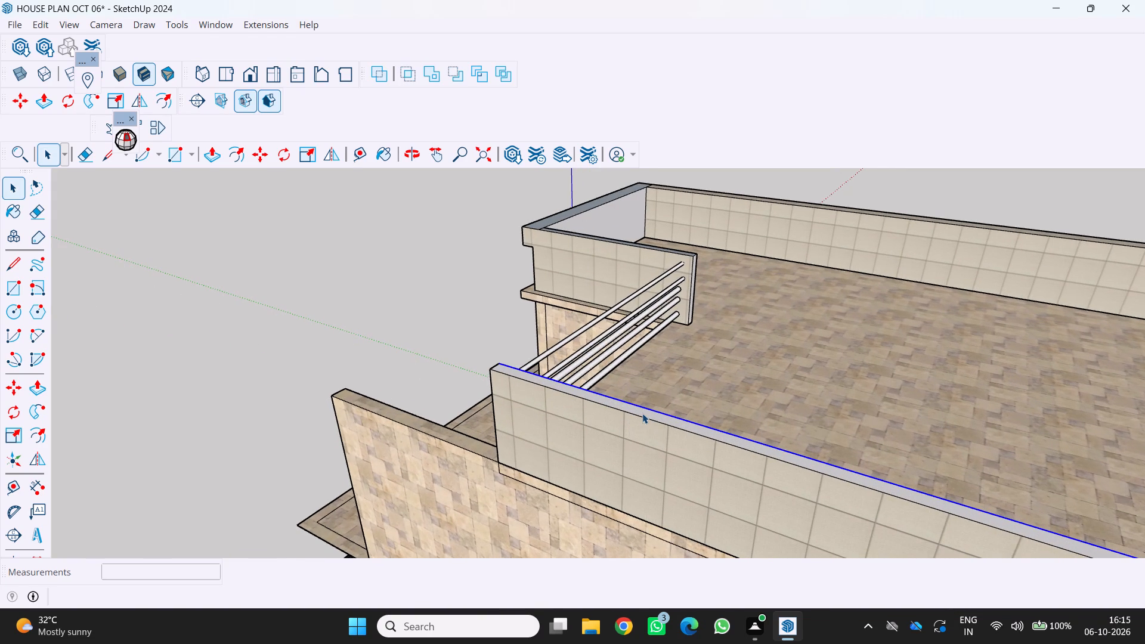
pyautogui.press('Escape')
pyautogui.scroll(1, 629, 405)
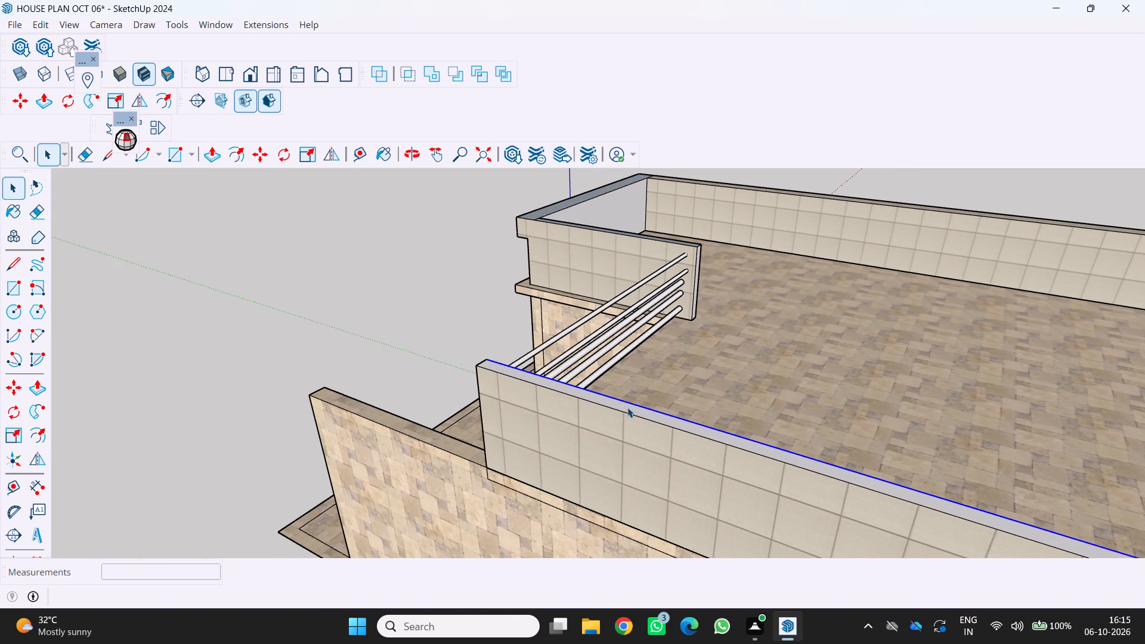
pyautogui.press('space')
pyautogui.press('End')
pyautogui.press('End')
pyautogui.press('End')
pyautogui.press('End')
pyautogui.press('space')
pyautogui.press('End')
pyautogui.press('End')
pyautogui.press('End')
pyautogui.press('End')
pyautogui.press('End')
pyautogui.press('End')
pyautogui.press('End')
pyautogui.press('End')
pyautogui.press('End')
pyautogui.press('End')
pyautogui.press('End')
pyautogui.press('End')
pyautogui.press('End')
pyautogui.press('End')
pyautogui.press('End')
pyautogui.press('End')
pyautogui.press('End')
pyautogui.press('End')
pyautogui.press('End')
pyautogui.press('End')
pyautogui.click(103, 385)
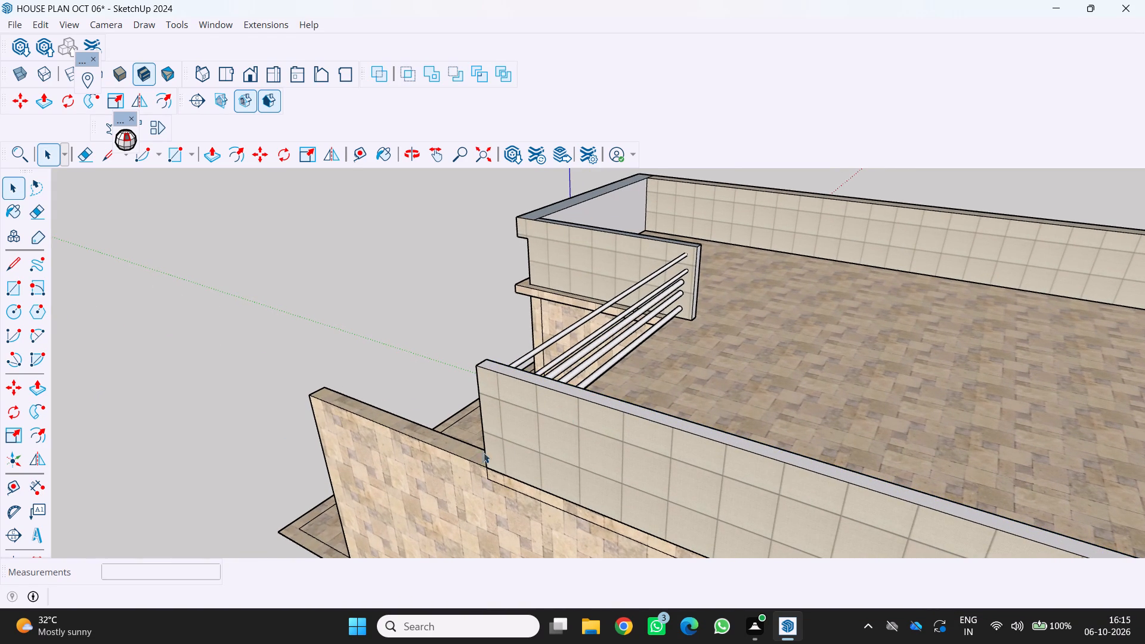
pyautogui.scroll(6, 596, 422)
pyautogui.click(554, 359)
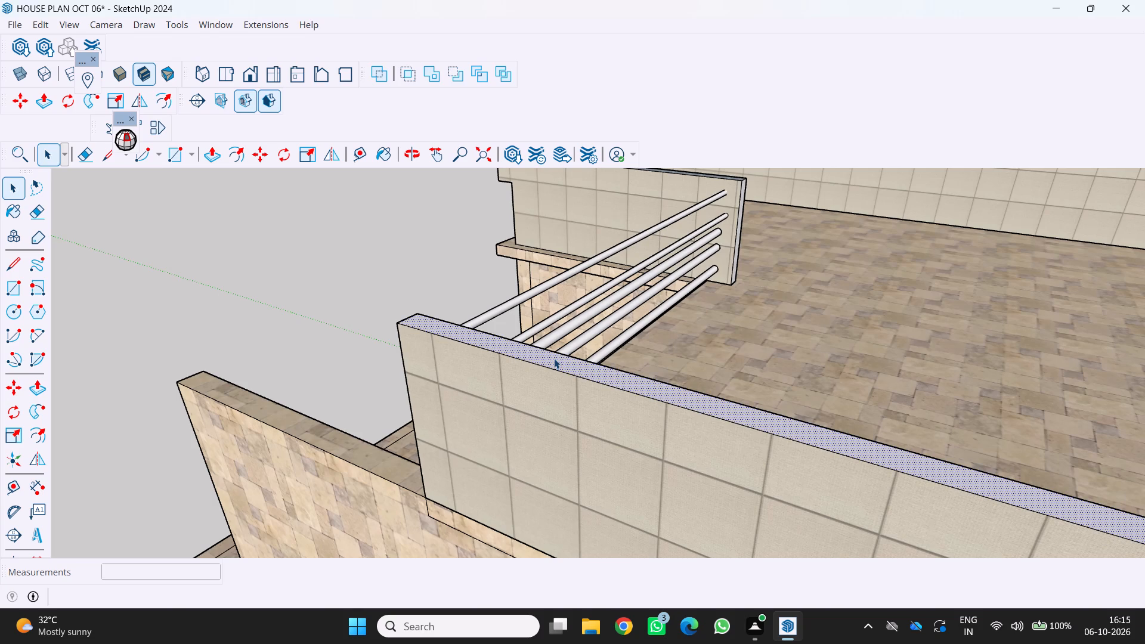
pyautogui.rightClick(554, 357)
pyautogui.click(612, 518)
pyautogui.scroll(-3, 586, 468)
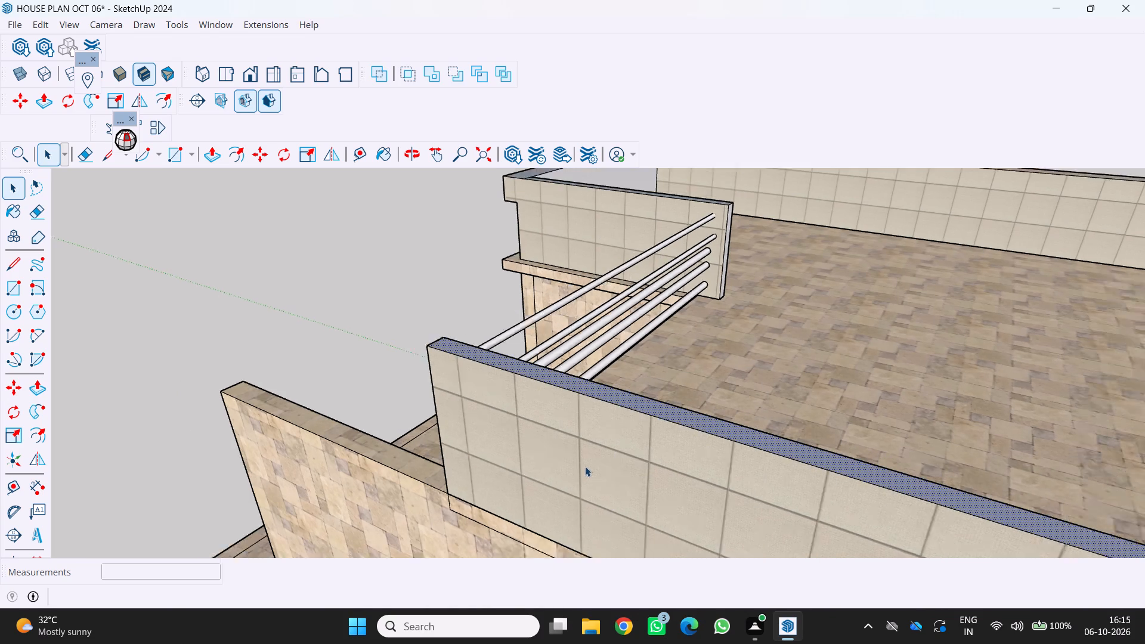
# Reverse the top face of the rear roof parapet, where it meets the long side parapet on the carport side.
pyautogui.scroll(-10, 585, 466)
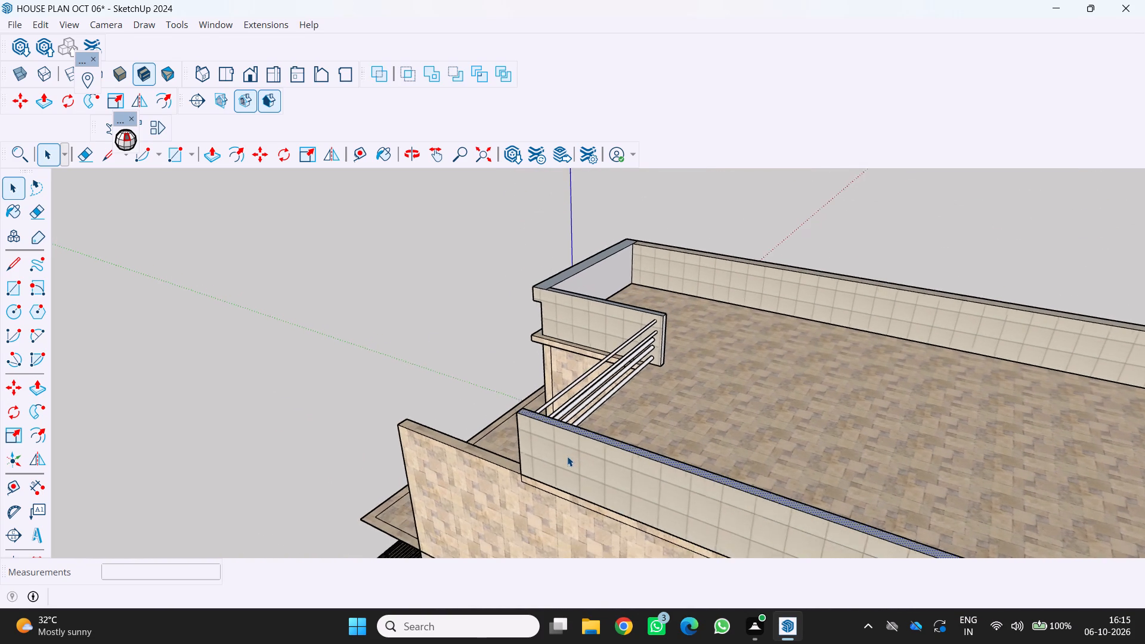
pyautogui.scroll(-12, 567, 456)
pyautogui.scroll(1, 718, 488)
pyautogui.moveTo(783, 512); pyautogui.dragTo(770, 440, button='middle')
pyautogui.scroll(1, 773, 459)
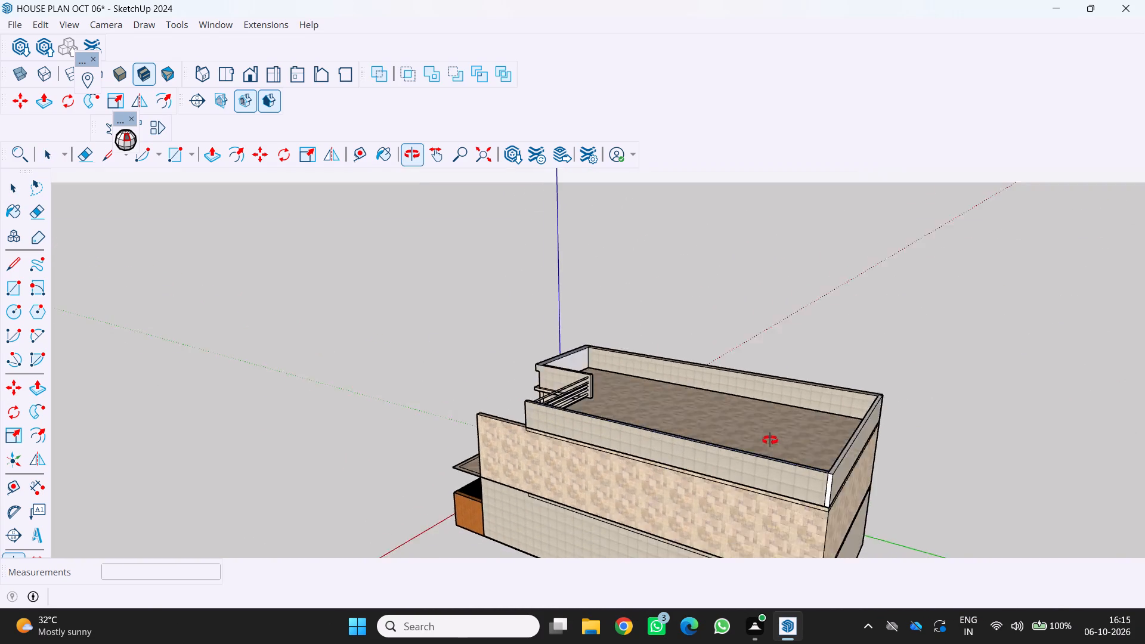
pyautogui.moveTo(770, 440); pyautogui.dragTo(766, 423, button='middle')
pyautogui.scroll(3, 824, 408)
pyautogui.moveTo(824, 408); pyautogui.dragTo(782, 465, button='middle')
pyautogui.scroll(5, 765, 474)
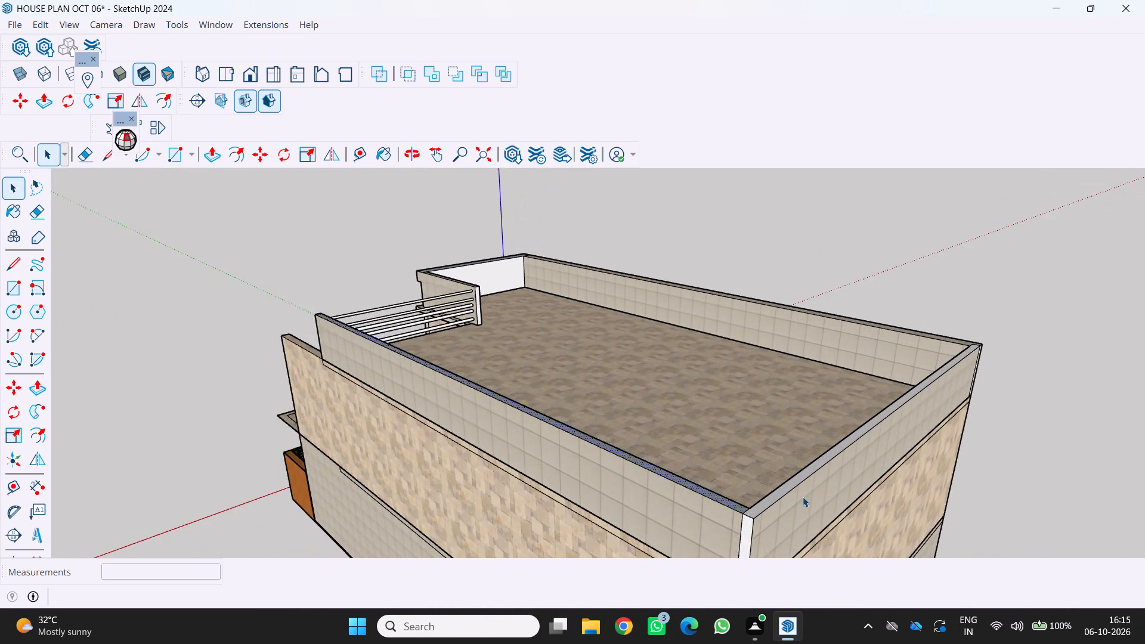
pyautogui.scroll(5, 803, 497)
pyautogui.click(784, 469)
pyautogui.rightClick(784, 469)
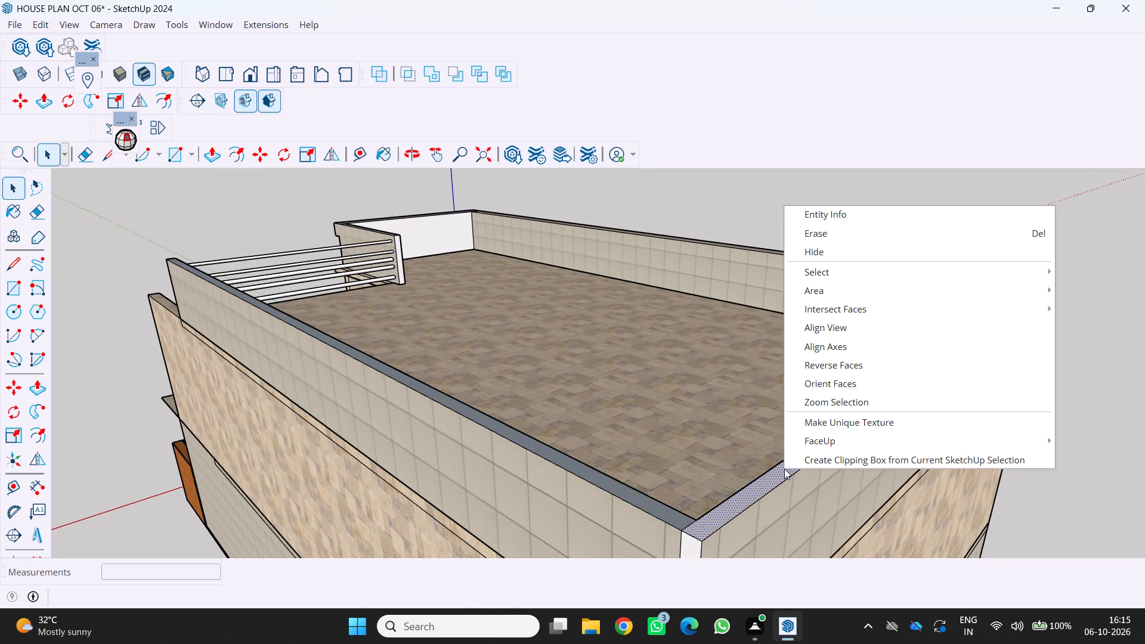
pyautogui.click(803, 368)
# Reverse the narrow white vertical face at the rear corner of the roof parapet on the carport side.
pyautogui.scroll(-5, 803, 368)
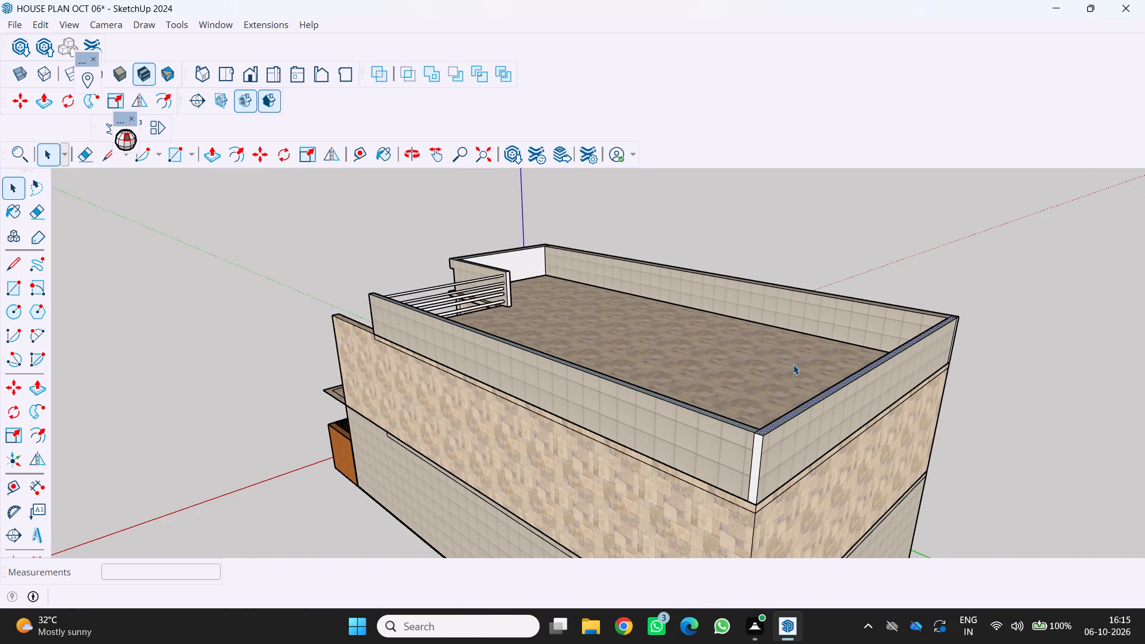
pyautogui.scroll(-2, 793, 364)
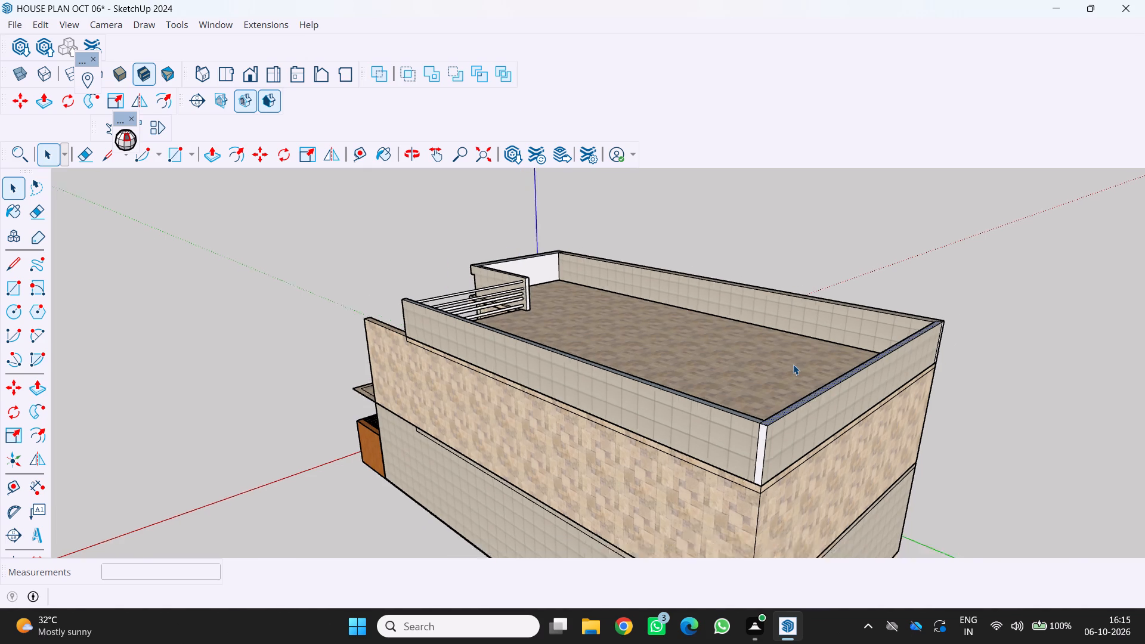
pyautogui.scroll(-4, 793, 364)
pyautogui.scroll(13, 768, 434)
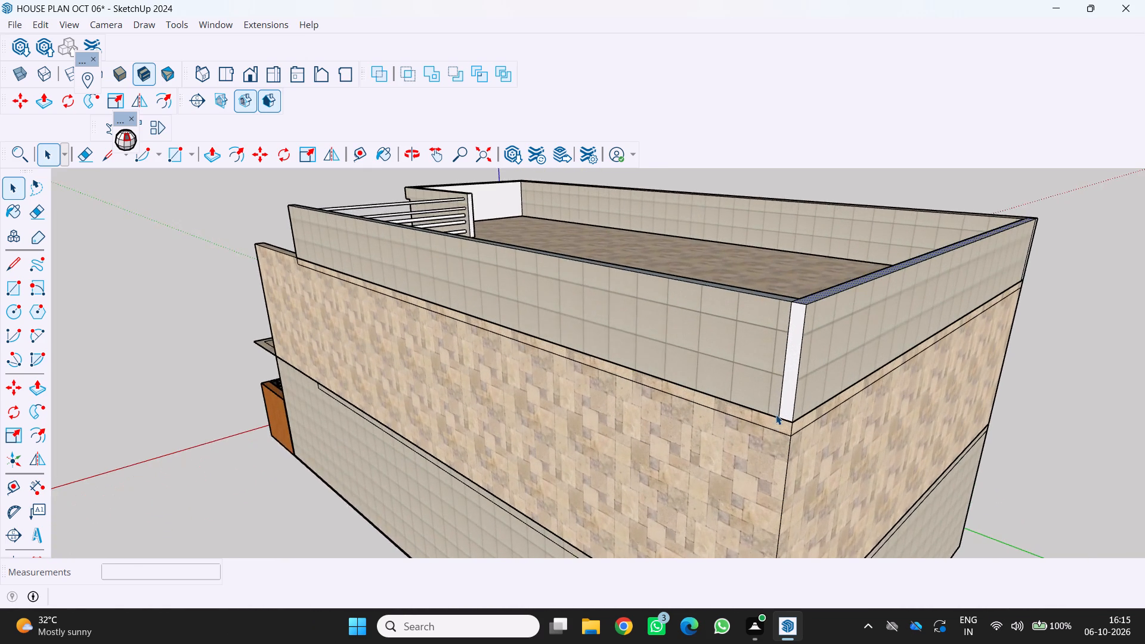
pyautogui.click(793, 379)
pyautogui.rightClick(793, 379)
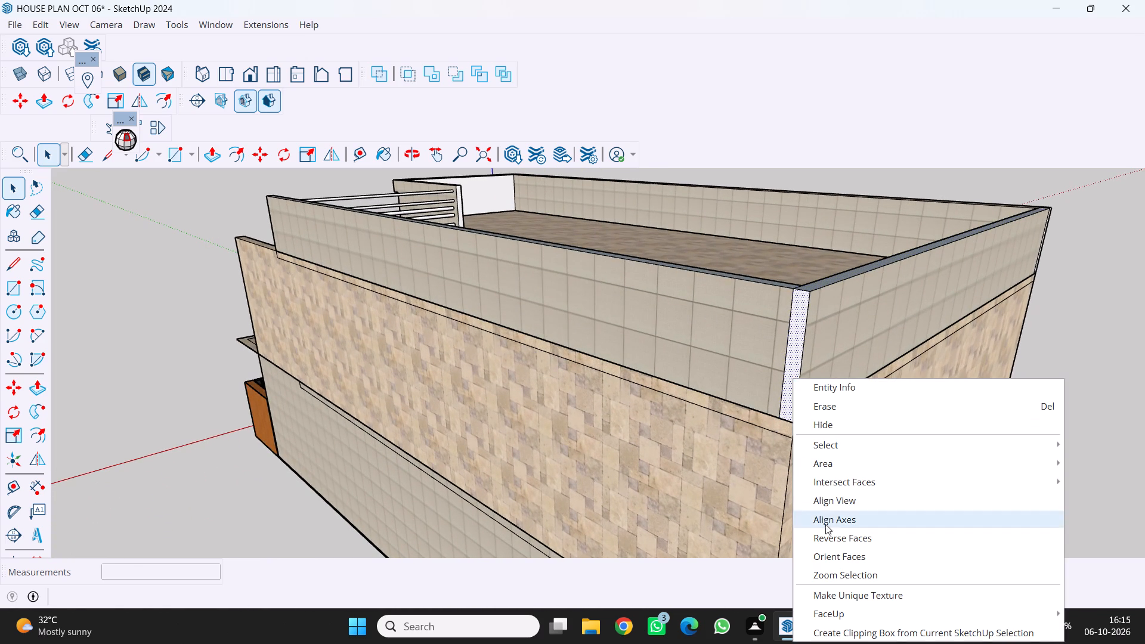
pyautogui.click(827, 533)
# Reverse the white front face of the upper-floor window frame on the recessed wall below the roof railing.
pyautogui.scroll(-5, 787, 504)
pyautogui.scroll(-4, 708, 422)
pyautogui.moveTo(708, 422); pyautogui.dragTo(862, 433, button='middle')
pyautogui.scroll(-5, 719, 402)
pyautogui.moveTo(713, 401); pyautogui.dragTo(904, 489, button='middle')
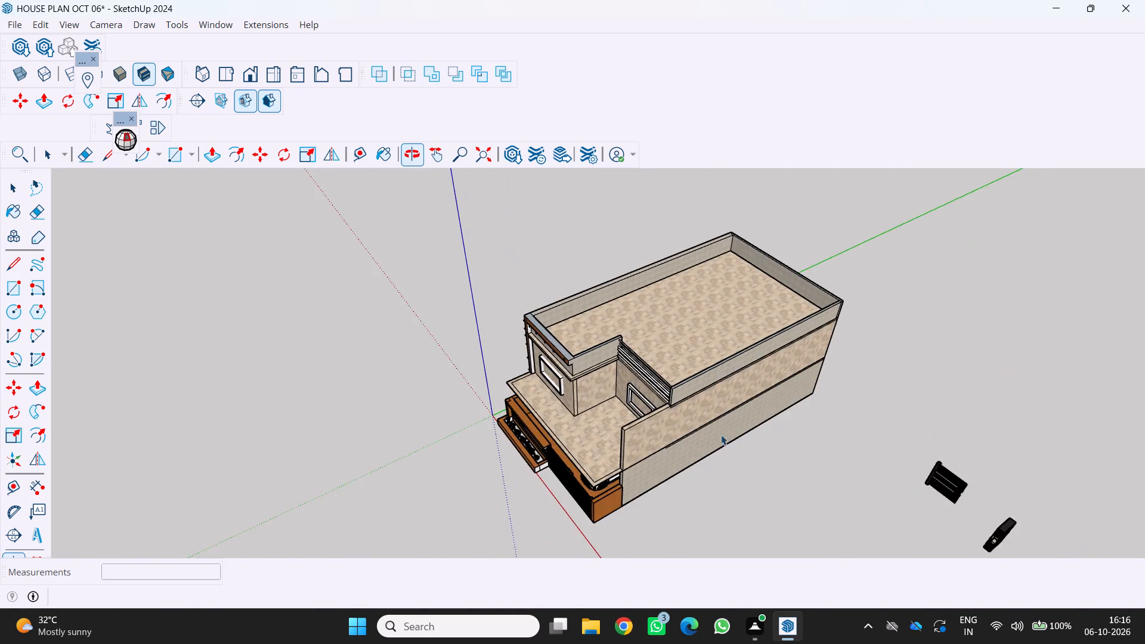
pyautogui.scroll(2, 398, 346)
pyautogui.moveTo(407, 353); pyautogui.dragTo(688, 384, button='middle')
pyautogui.scroll(7, 567, 338)
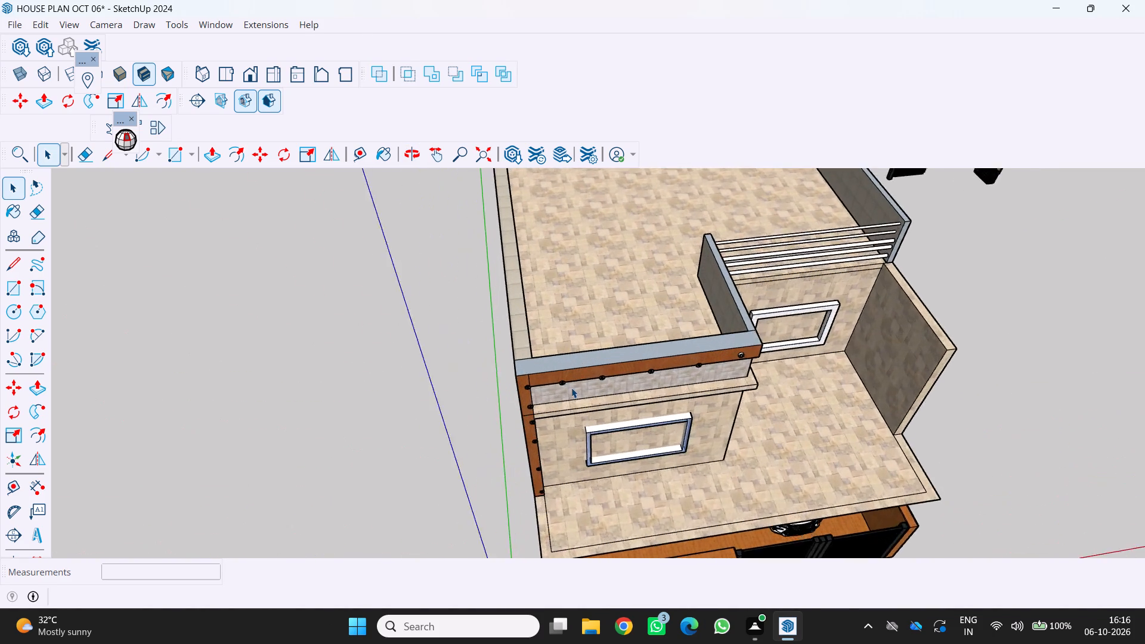
pyautogui.scroll(7, 571, 388)
pyautogui.moveTo(631, 457); pyautogui.dragTo(620, 341, button='middle')
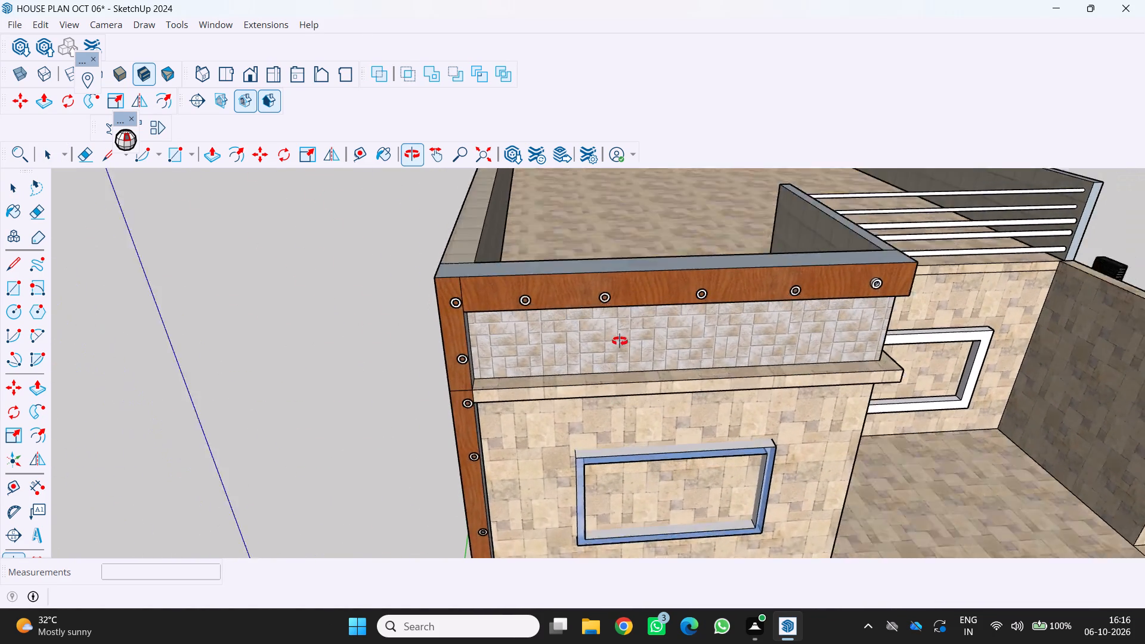
pyautogui.moveTo(620, 341); pyautogui.dragTo(621, 339, button='middle')
pyautogui.scroll(1, 621, 339)
pyautogui.scroll(3, 652, 431)
pyautogui.scroll(-8, 630, 394)
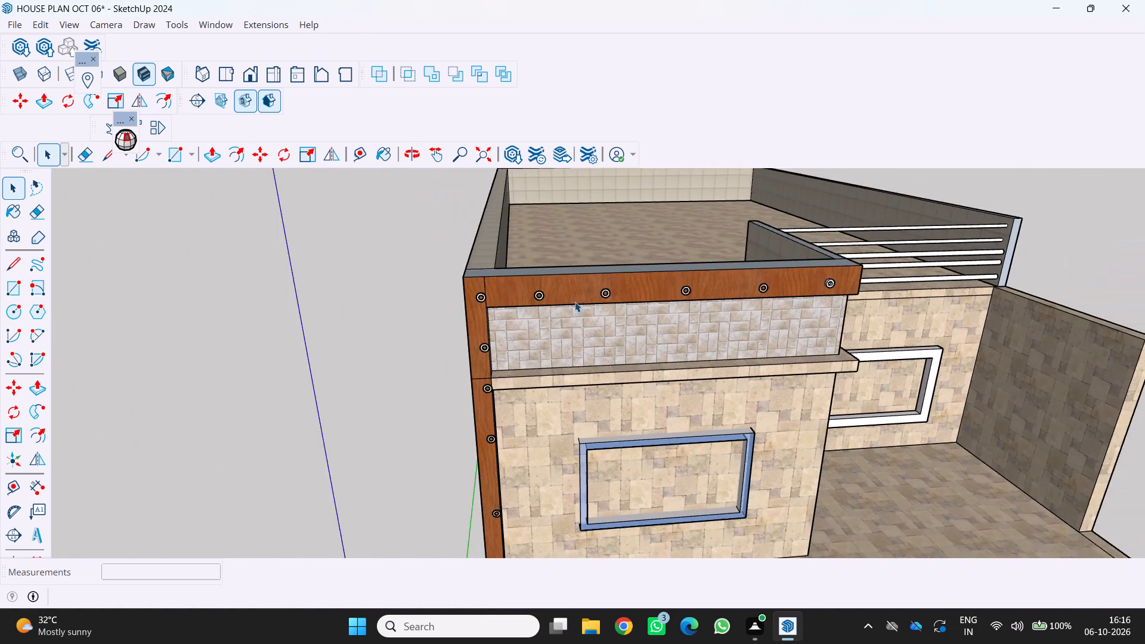
pyautogui.scroll(-8, 575, 302)
pyautogui.moveTo(691, 413); pyautogui.dragTo(631, 348, button='middle')
pyautogui.scroll(7, 766, 426)
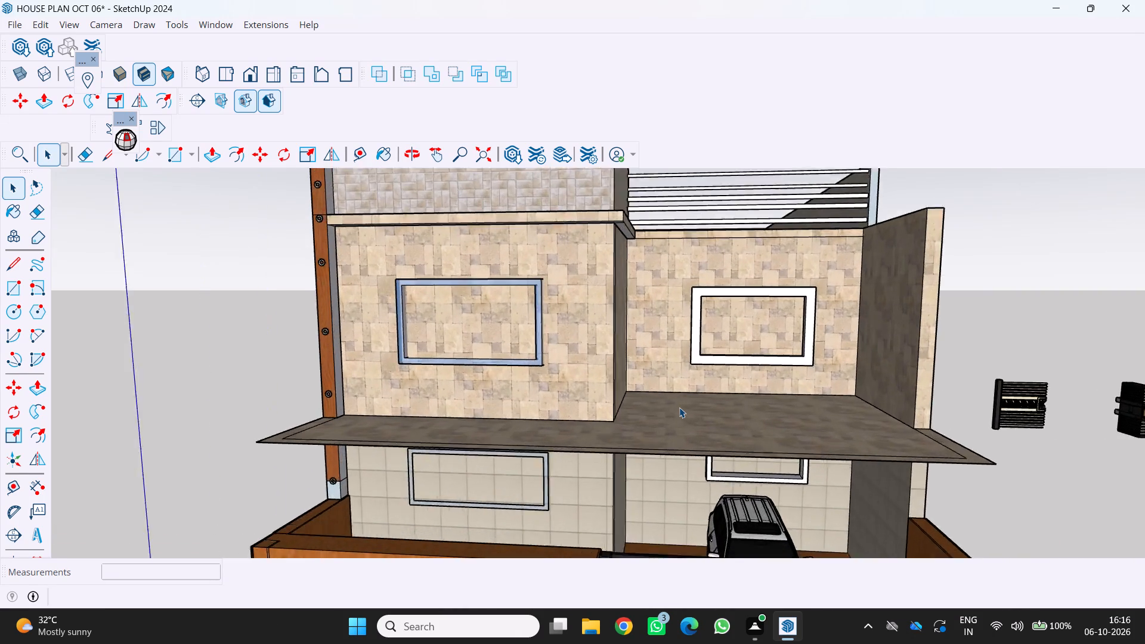
pyautogui.scroll(5, 679, 407)
pyautogui.click(777, 330)
pyautogui.rightClick(777, 330)
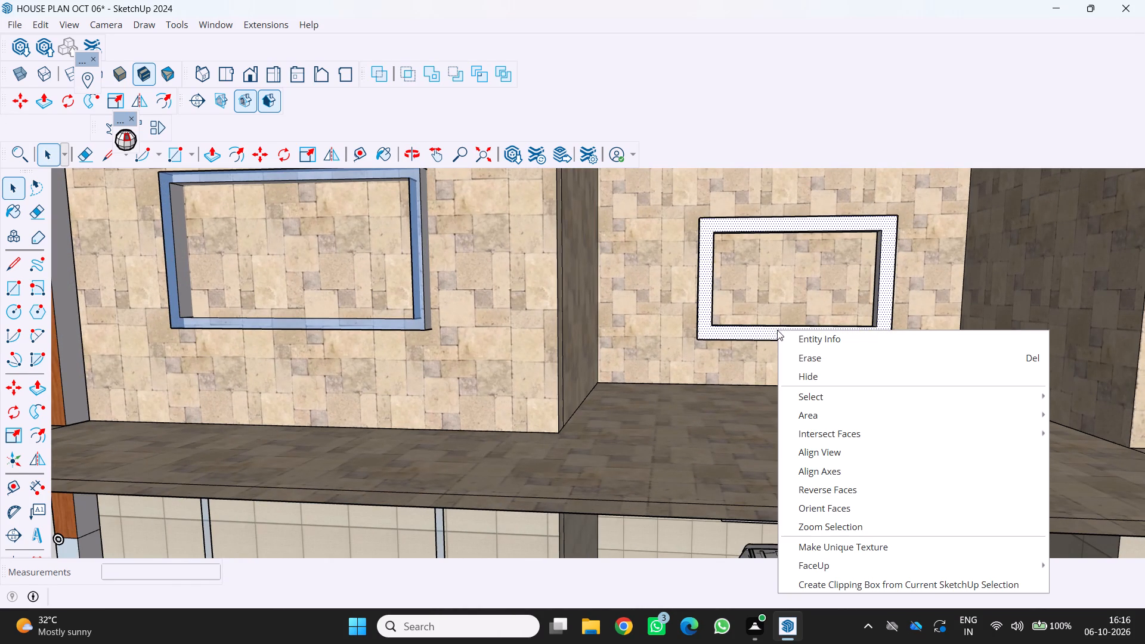
pyautogui.click(794, 496)
# Examine the front elevation, compound wall, gates and carport side of the house for remaining wrongly oriented faces.
pyautogui.scroll(-6, 732, 407)
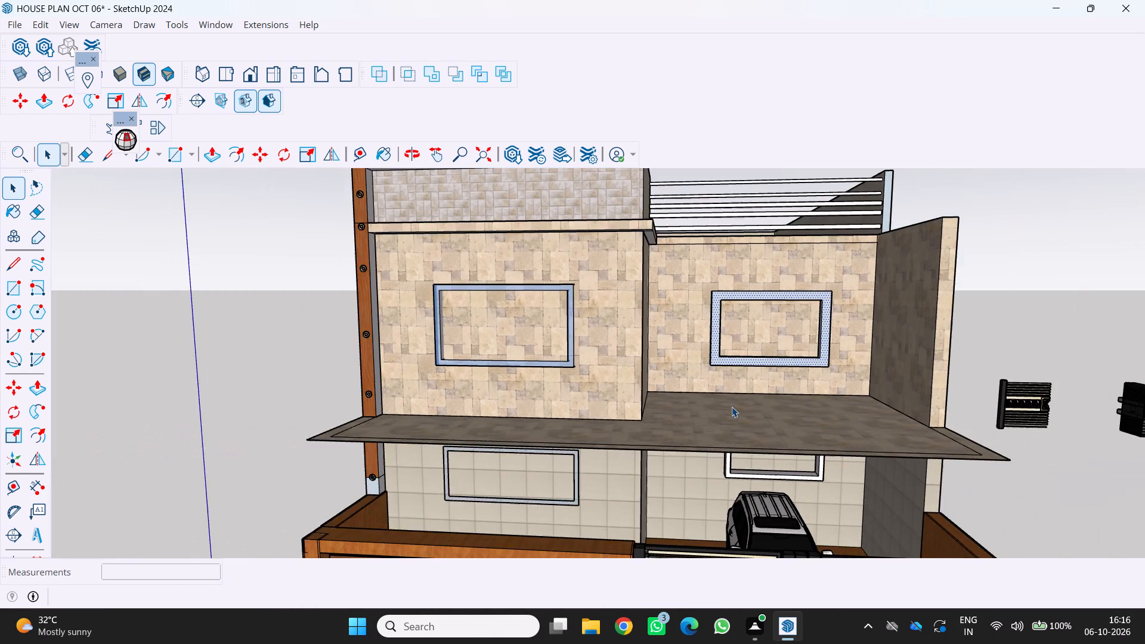
pyautogui.scroll(-1, 732, 407)
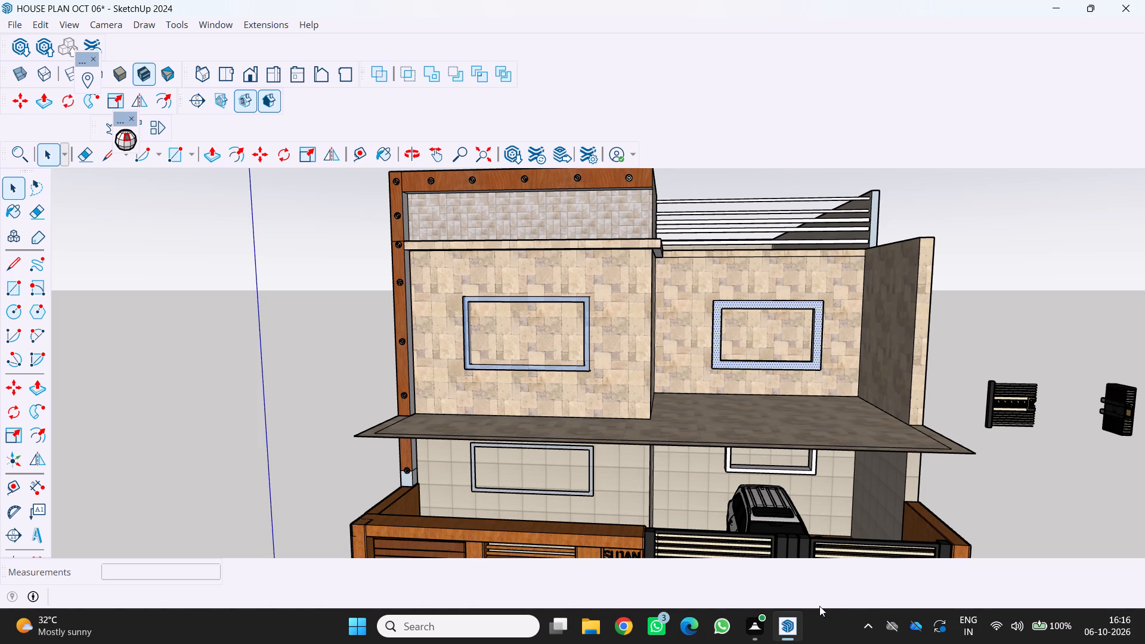
pyautogui.scroll(-5, 525, 473)
pyautogui.moveTo(497, 485); pyautogui.dragTo(503, 436, button='middle')
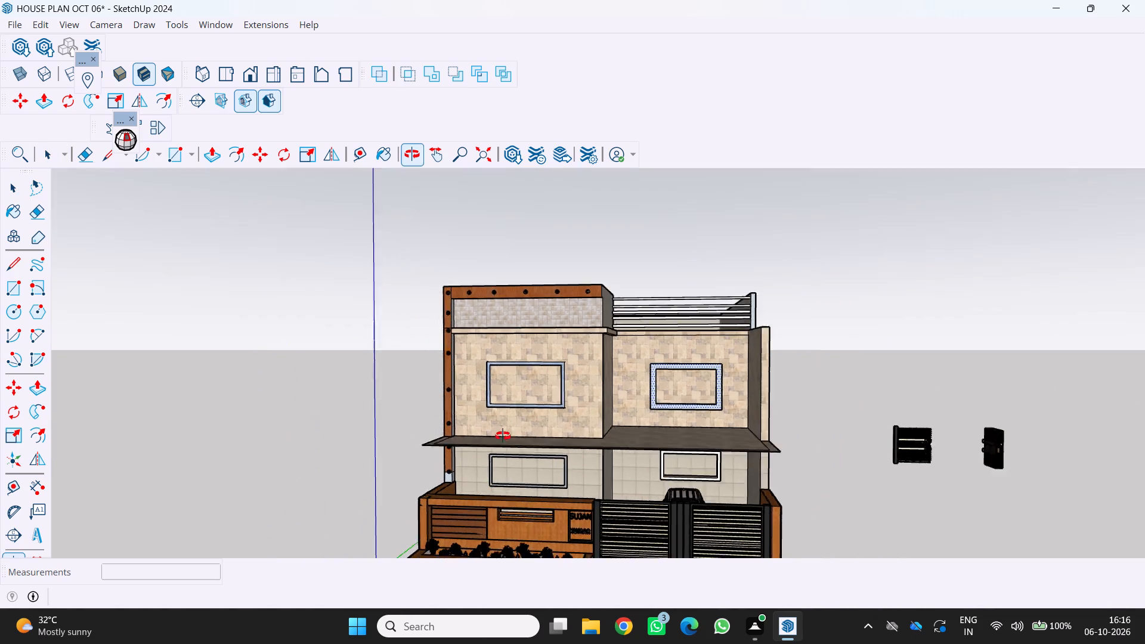
pyautogui.moveTo(503, 436); pyautogui.dragTo(508, 418, button='middle')
pyautogui.scroll(1, 506, 429)
pyautogui.scroll(-5, 508, 419)
pyautogui.scroll(11, 525, 496)
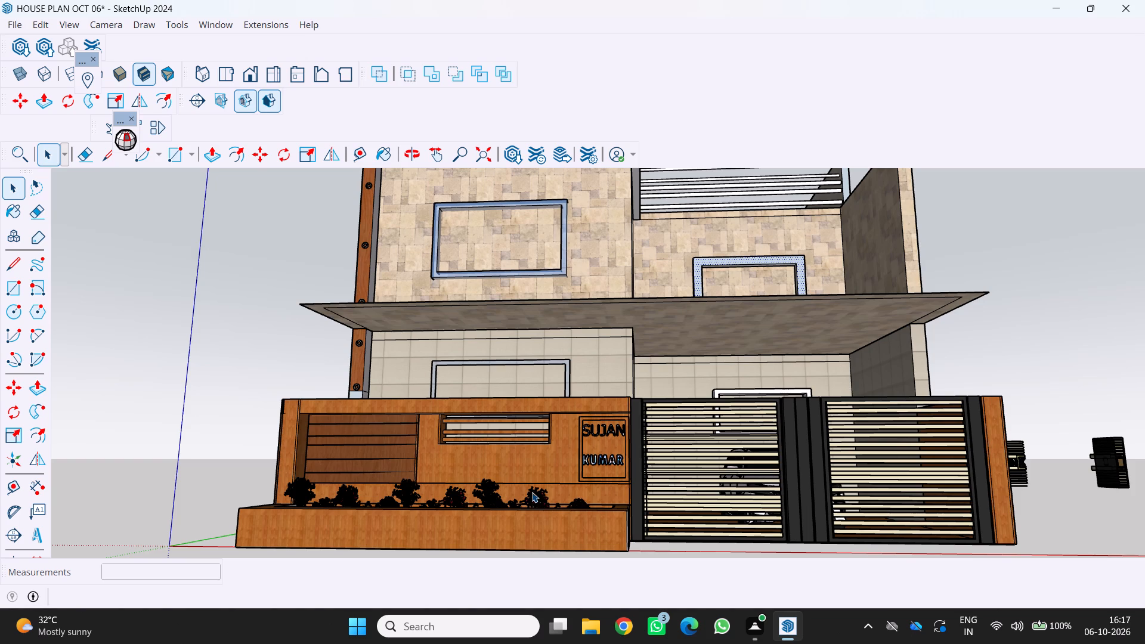
pyautogui.scroll(-3, 510, 476)
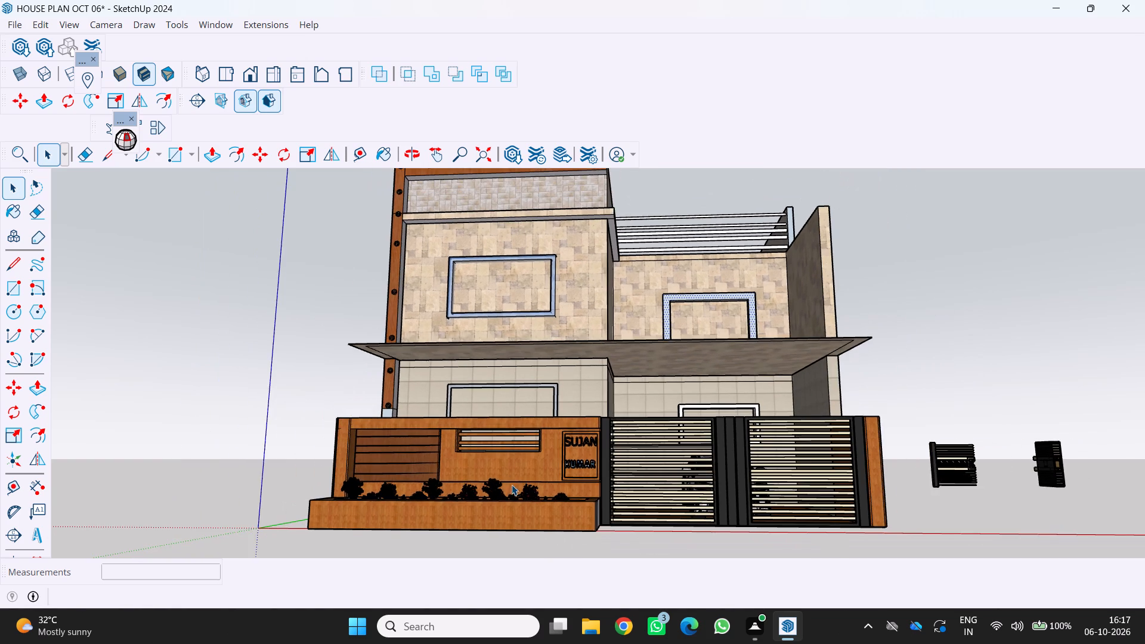
pyautogui.moveTo(511, 485); pyautogui.dragTo(490, 472, button='middle')
pyautogui.scroll(-6, 490, 472)
pyautogui.moveTo(502, 482); pyautogui.dragTo(471, 538, button='middle')
pyautogui.scroll(6, 584, 478)
pyautogui.moveTo(596, 473); pyautogui.dragTo(508, 541, button='middle')
pyautogui.scroll(-5, 511, 540)
pyautogui.moveTo(911, 484); pyautogui.dragTo(889, 454, button='middle')
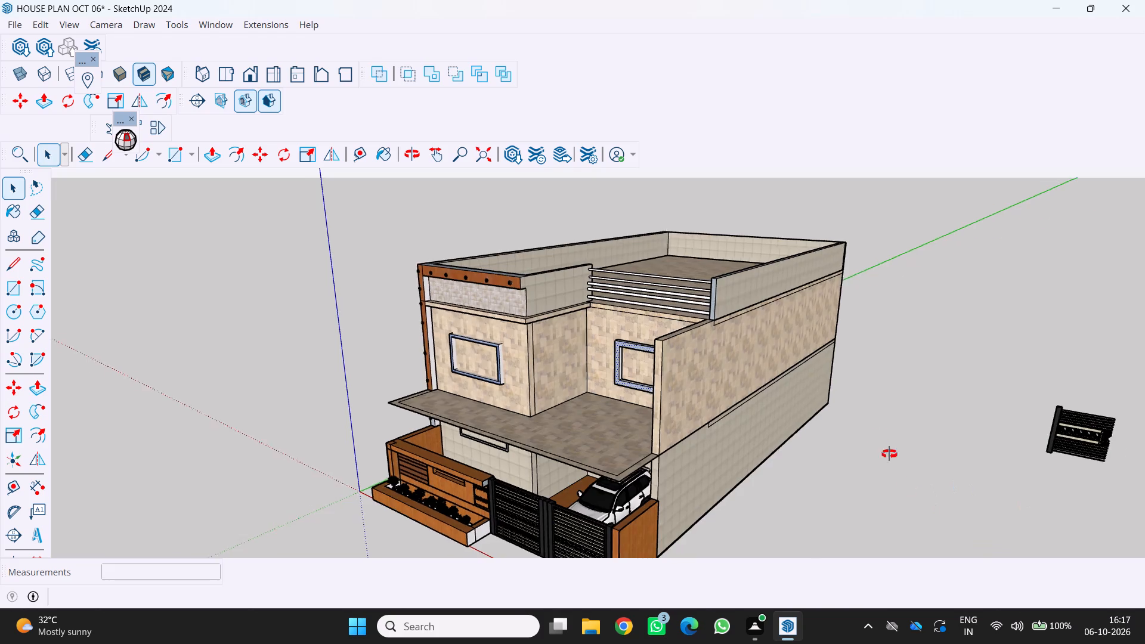
# Reverse the white front face of the ground-floor window frame on the carport wall behind the car.
pyautogui.moveTo(889, 454); pyautogui.dragTo(844, 394, button='middle')
pyautogui.scroll(-10, 844, 394)
pyautogui.moveTo(804, 421); pyautogui.dragTo(993, 502, button='middle')
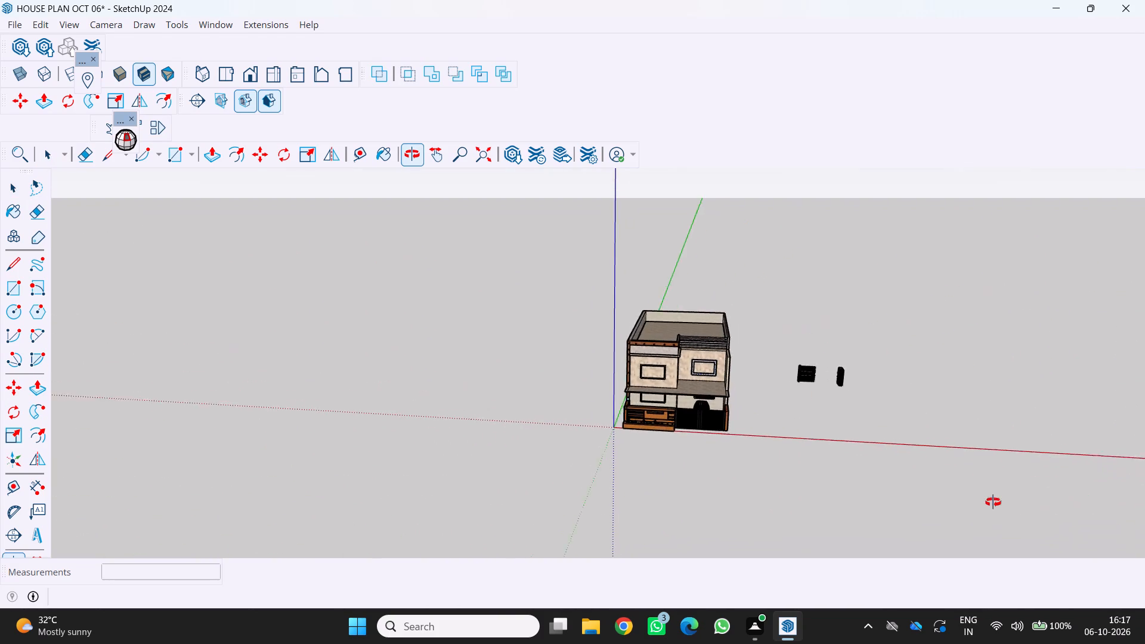
pyautogui.moveTo(993, 502); pyautogui.dragTo(994, 501, button='middle')
pyautogui.scroll(12, 851, 453)
pyautogui.moveTo(674, 419); pyautogui.dragTo(727, 450, button='middle')
pyautogui.scroll(-4, 727, 450)
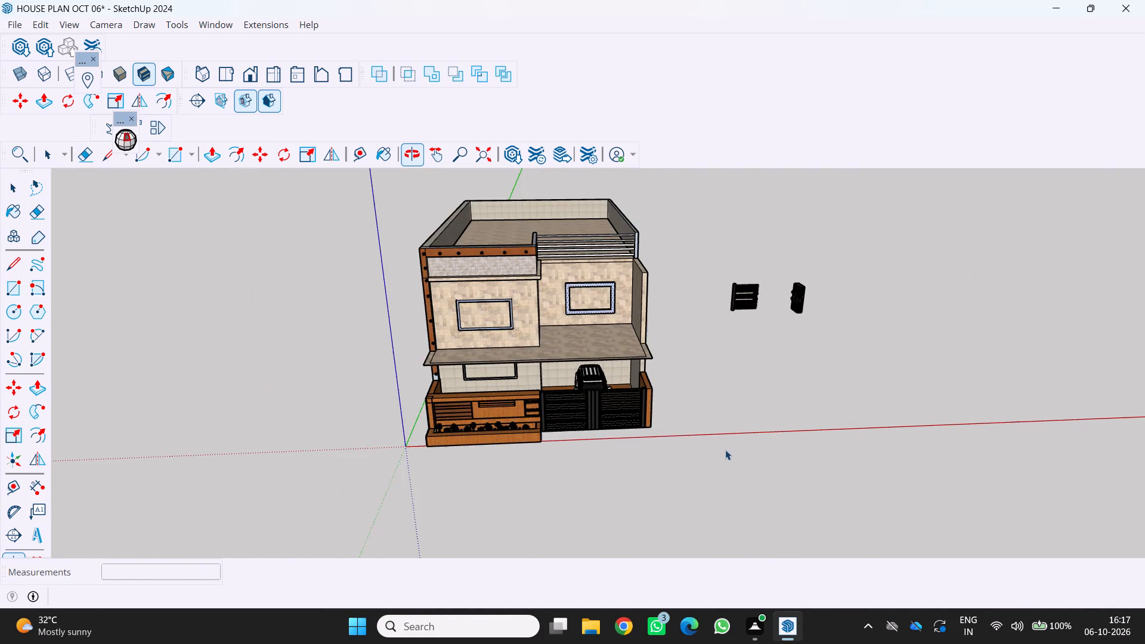
pyautogui.scroll(3, 704, 439)
pyautogui.scroll(-4, 688, 429)
pyautogui.moveTo(684, 423); pyautogui.dragTo(666, 355, button='middle')
pyautogui.scroll(1, 666, 355)
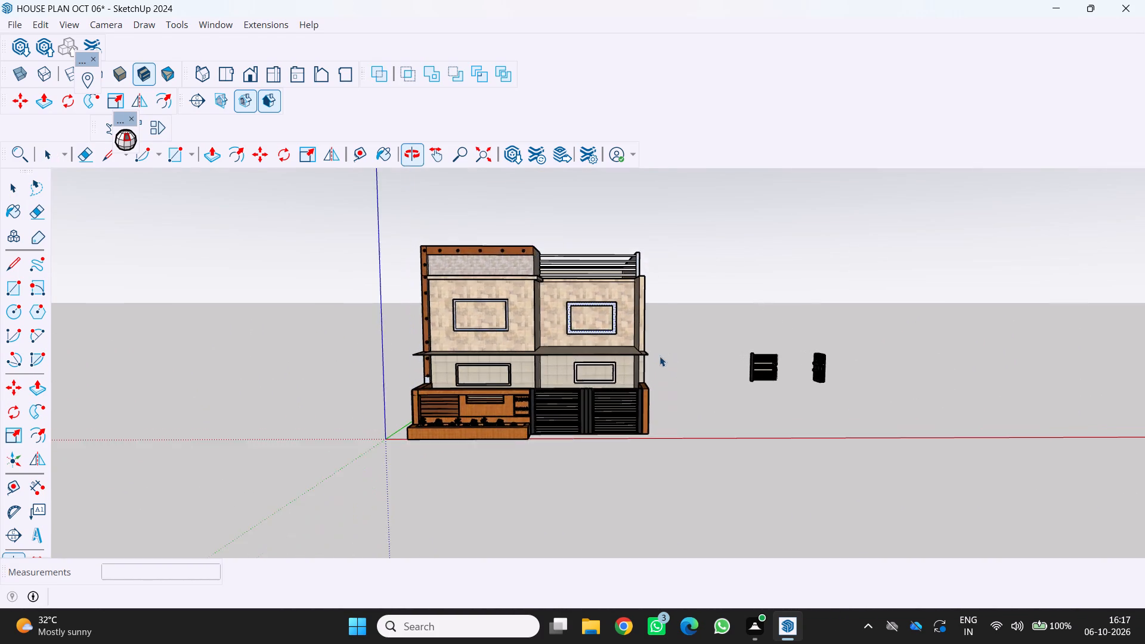
pyautogui.scroll(2, 660, 356)
pyautogui.scroll(6, 577, 367)
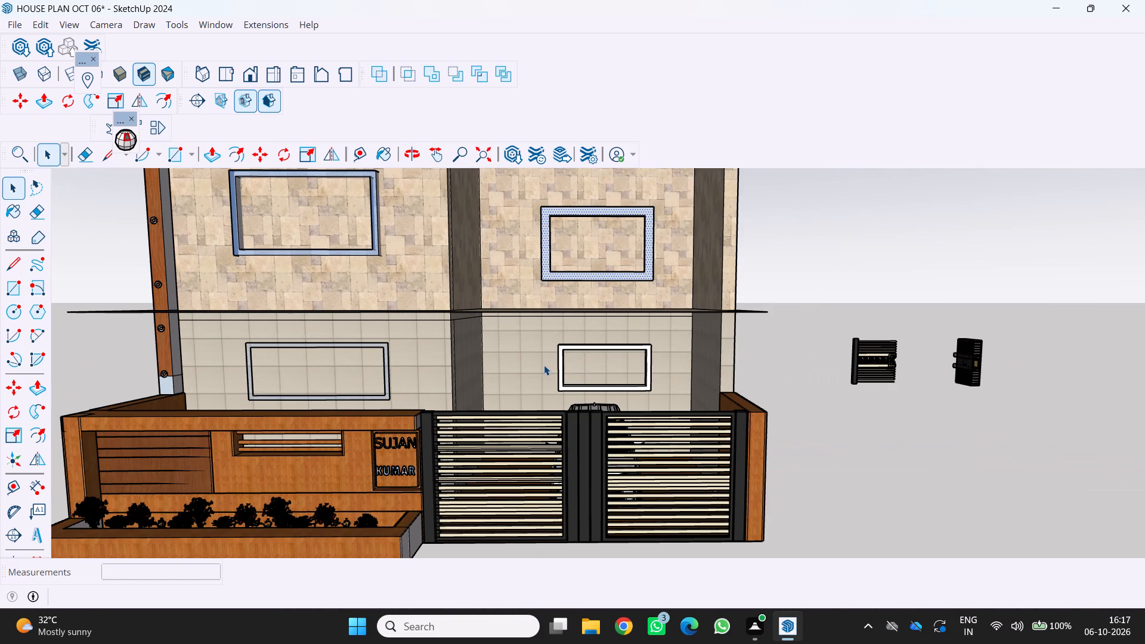
pyautogui.scroll(8, 557, 371)
pyautogui.click(562, 370)
pyautogui.rightClick(562, 370)
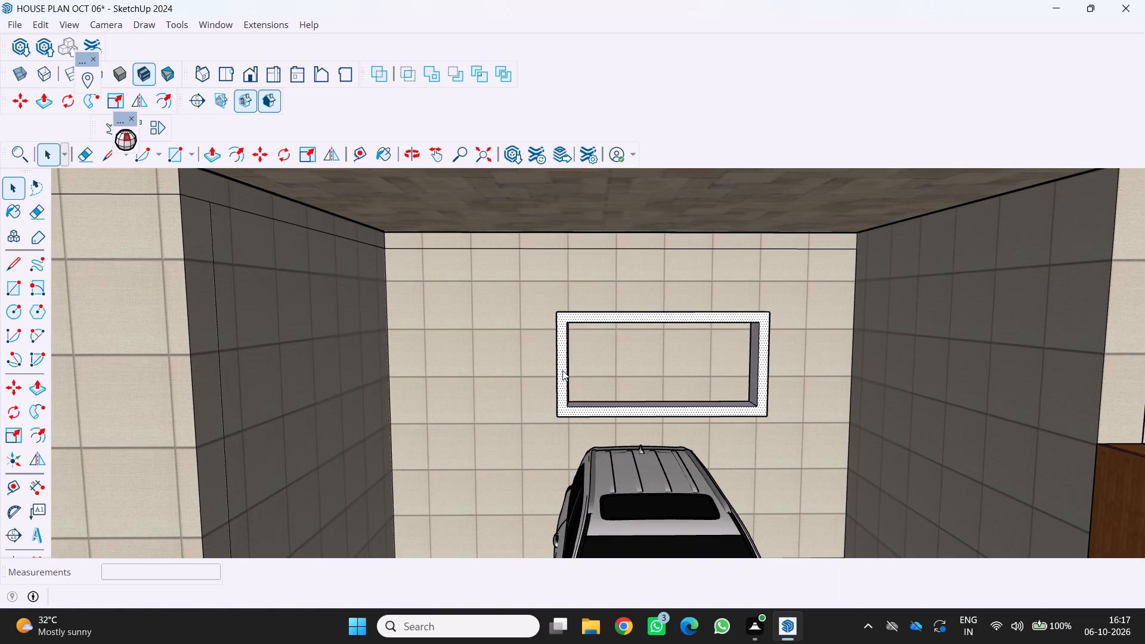
pyautogui.click(595, 525)
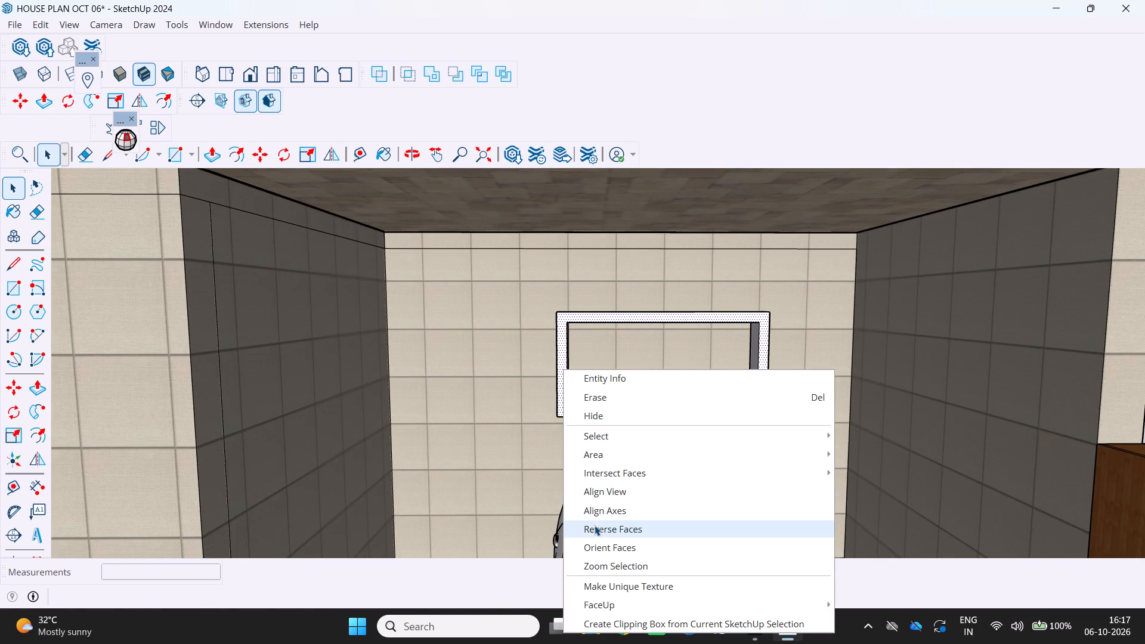
# Examine the front elevation, window frames and balcony slab above the carport for remaining faulty faces.
pyautogui.scroll(-6, 589, 513)
pyautogui.scroll(-4, 560, 446)
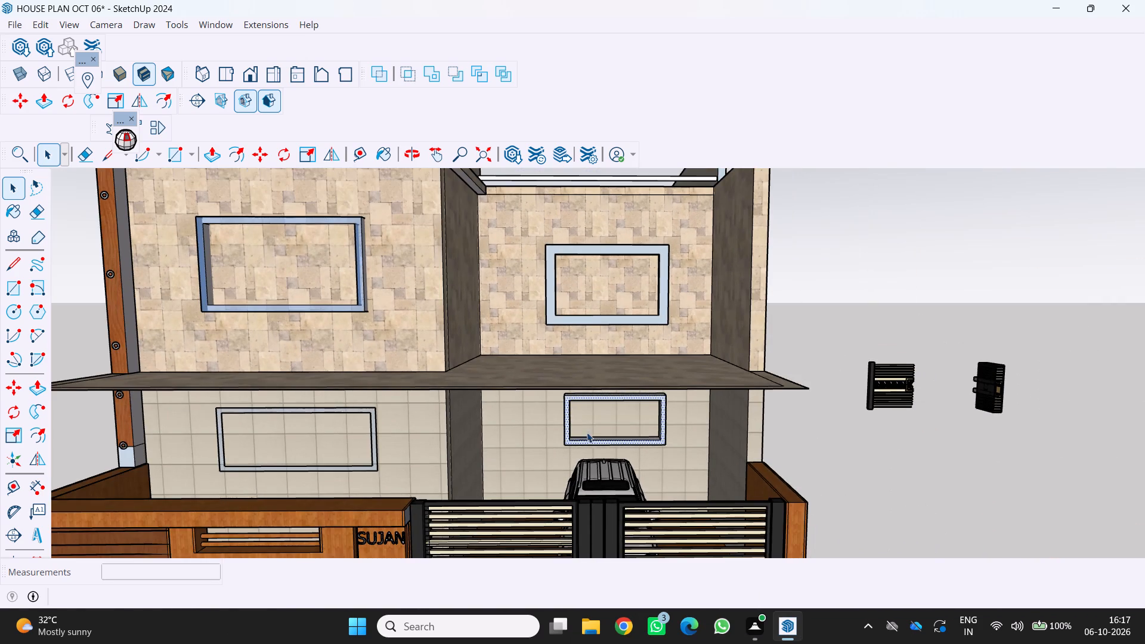
pyautogui.scroll(-4, 591, 431)
pyautogui.moveTo(591, 431); pyautogui.dragTo(614, 363, button='middle')
pyautogui.scroll(-4, 614, 363)
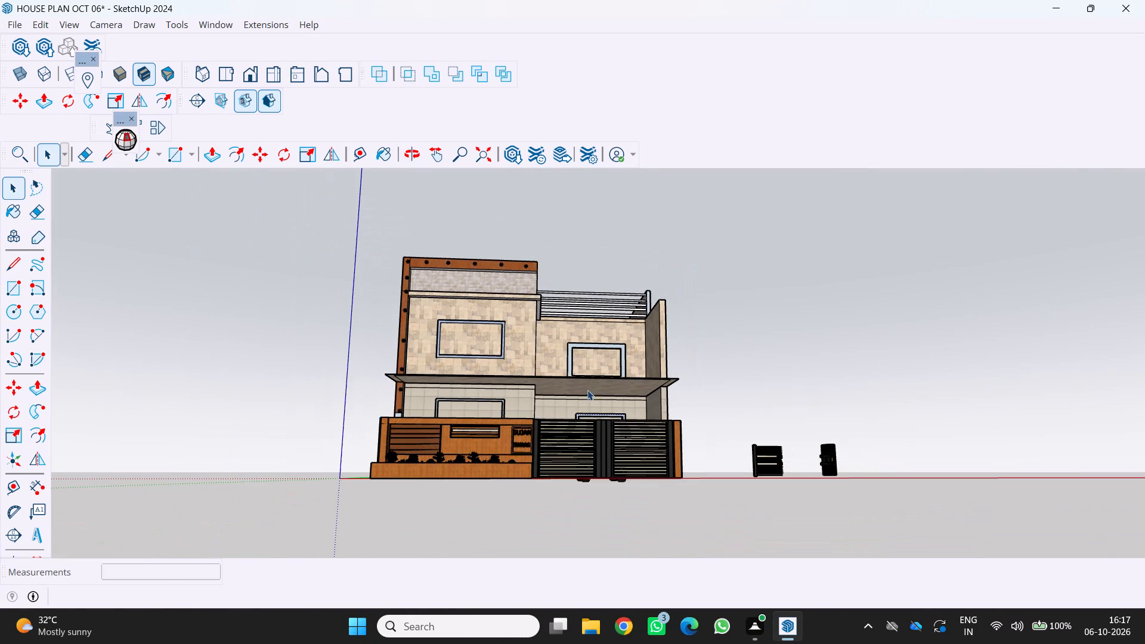
pyautogui.moveTo(596, 379); pyautogui.dragTo(584, 422, button='middle')
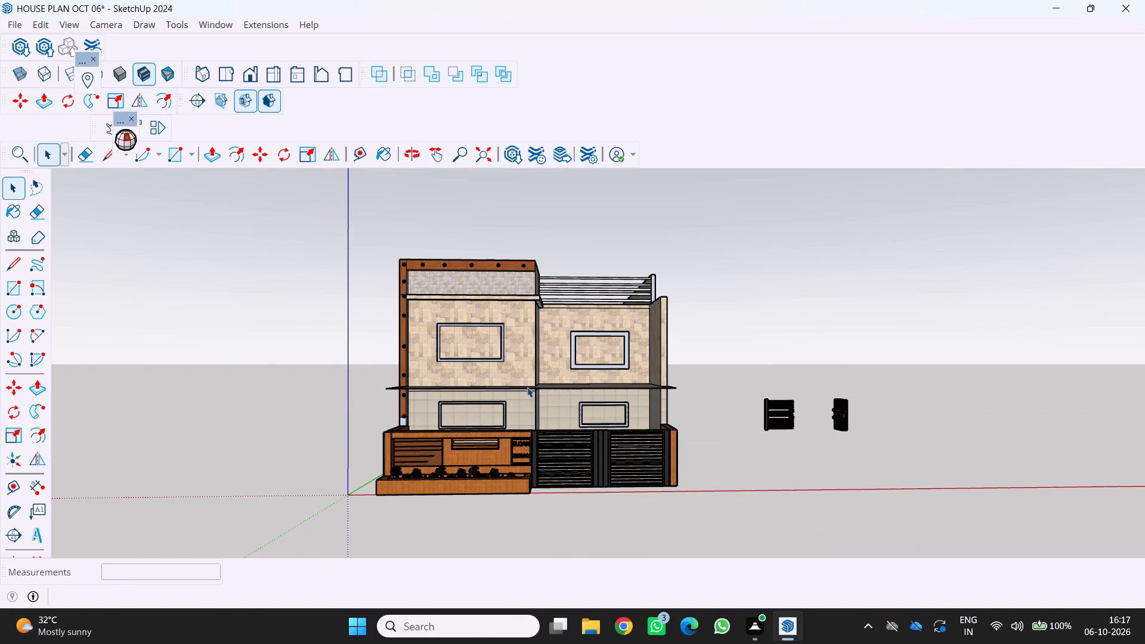
pyautogui.scroll(3, 510, 377)
pyautogui.moveTo(526, 386); pyautogui.dragTo(521, 496, button='middle')
pyautogui.scroll(2, 657, 454)
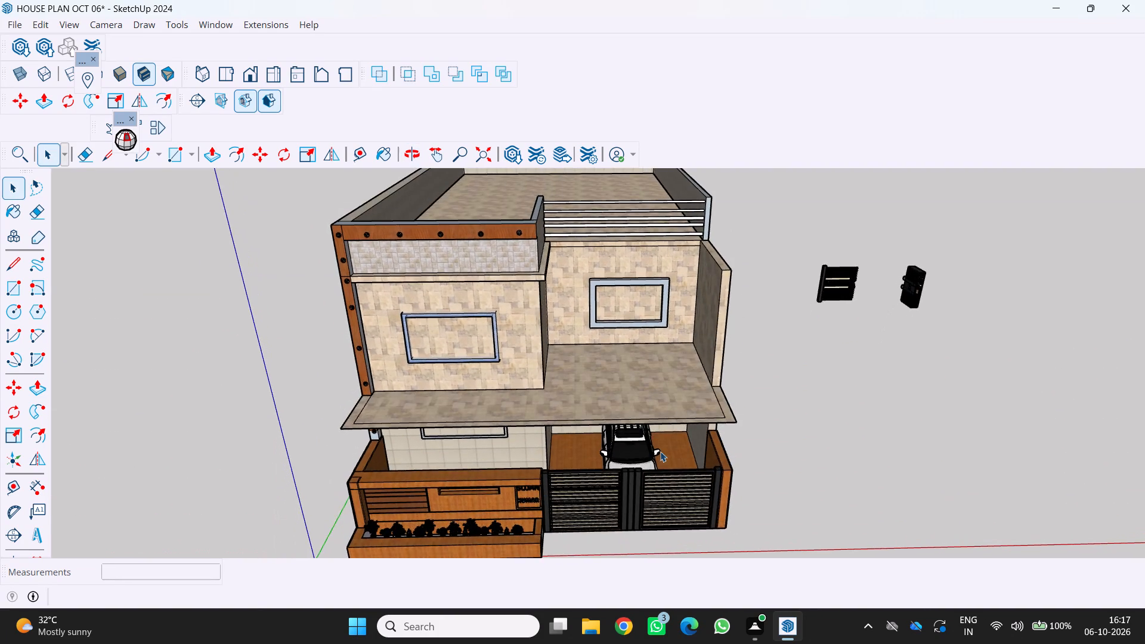
pyautogui.scroll(1, 660, 451)
pyautogui.moveTo(671, 445); pyautogui.dragTo(611, 483, button='middle')
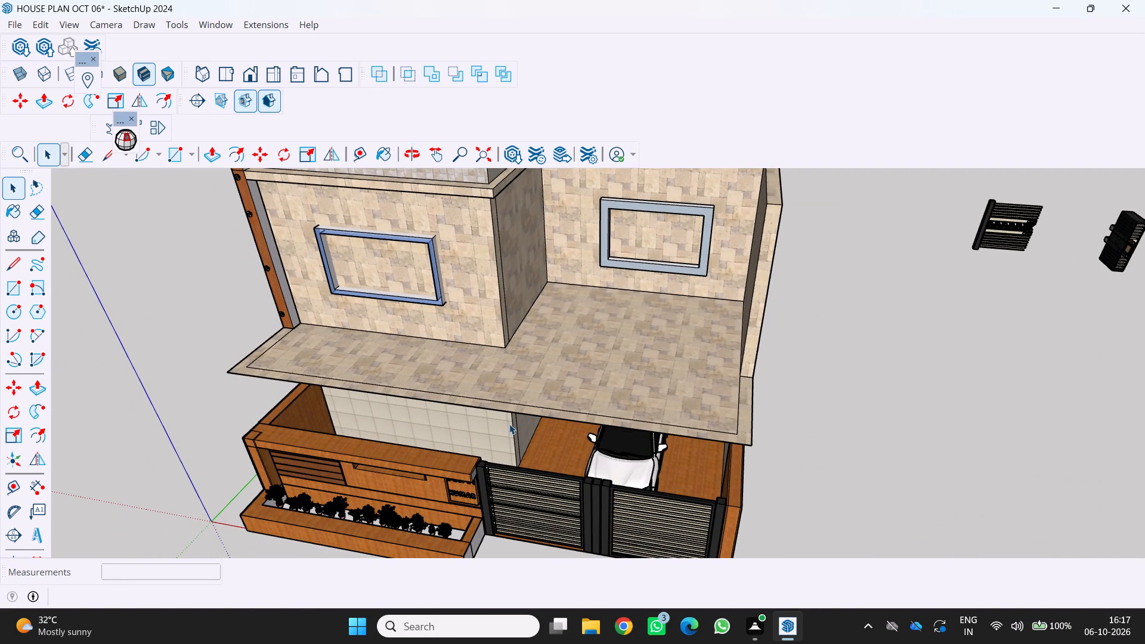
# Draw 9"-wide rectangles along the balcony slab's edges: 4' 8" on the wood-trim side, 30' 9" at the front and 5' 5" on the carport side.
pyautogui.scroll(-3, 465, 406)
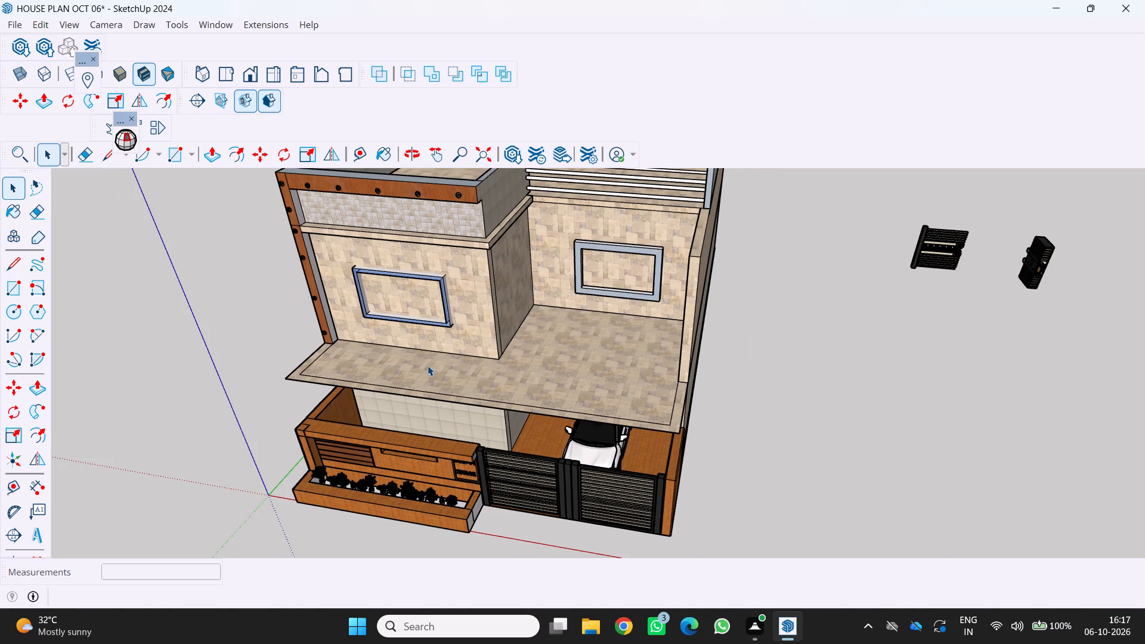
pyautogui.scroll(-2, 428, 366)
pyautogui.moveTo(428, 361); pyautogui.dragTo(456, 371, button='middle')
pyautogui.scroll(2, 341, 370)
pyautogui.press('r')
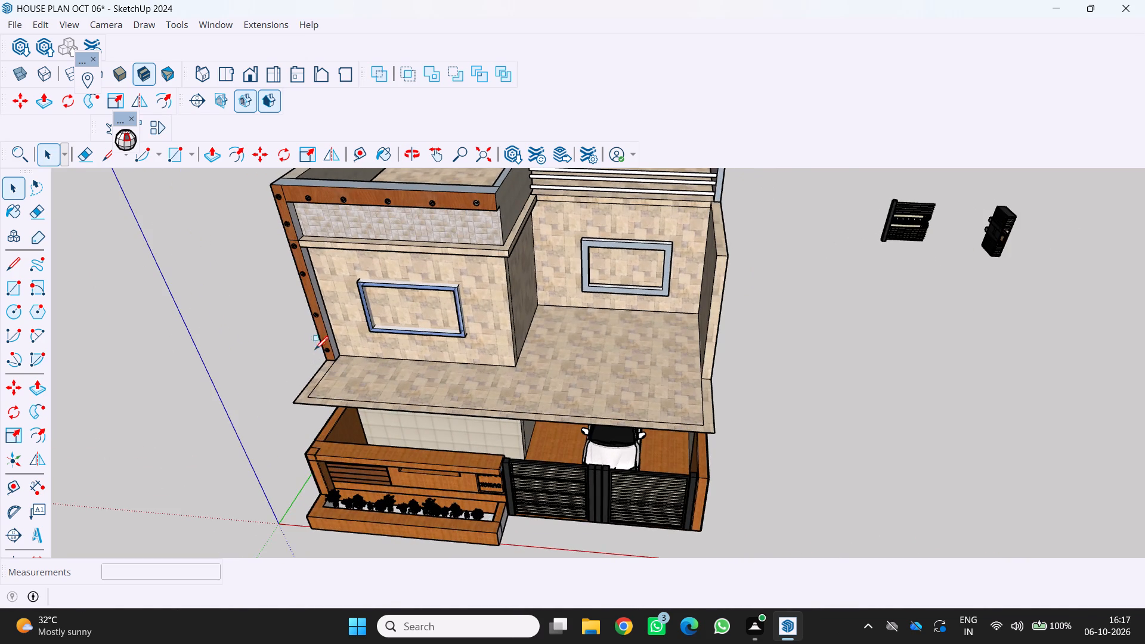
pyautogui.scroll(8, 319, 348)
pyautogui.click(333, 373)
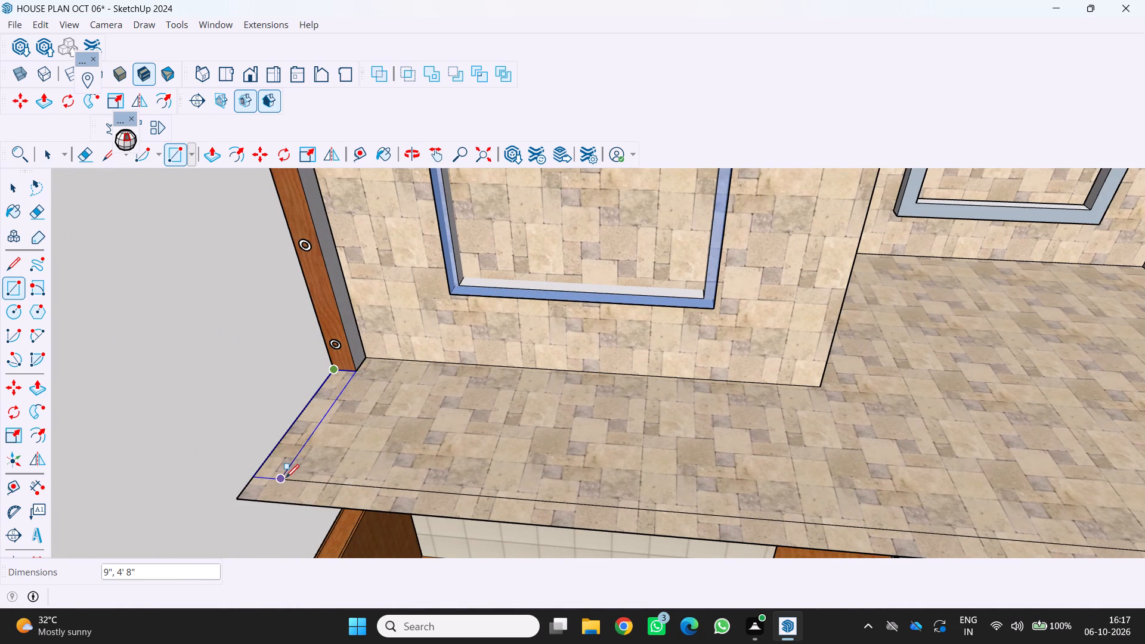
pyautogui.moveTo(286, 473); pyautogui.dragTo(283, 467)
pyautogui.scroll(-4, 270, 462)
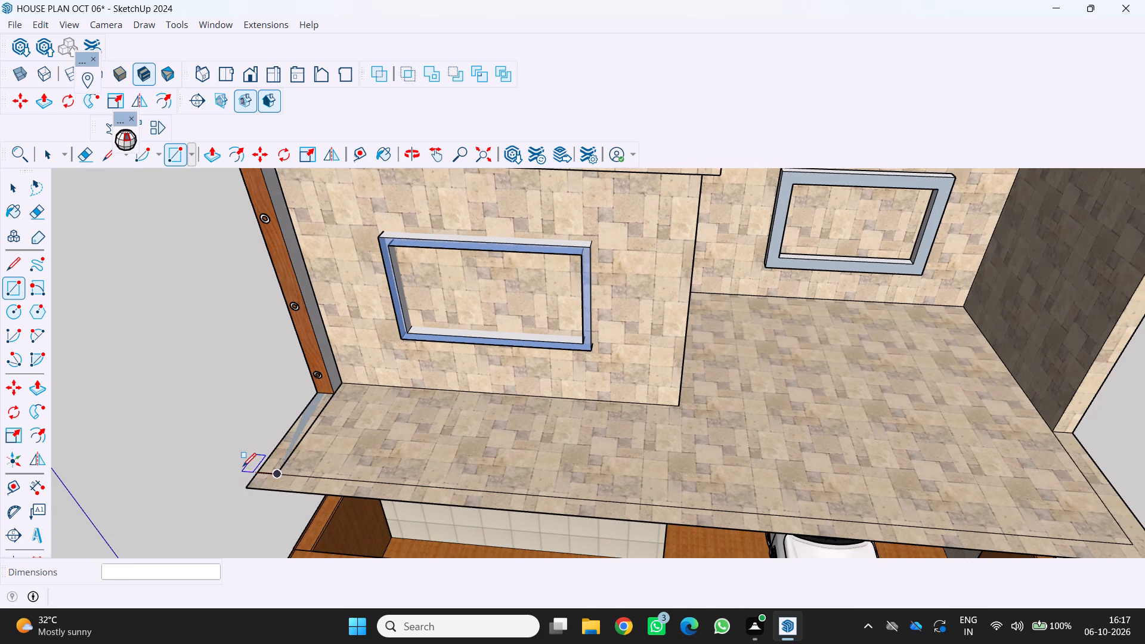
pyautogui.click(254, 473)
pyautogui.scroll(-5, 413, 478)
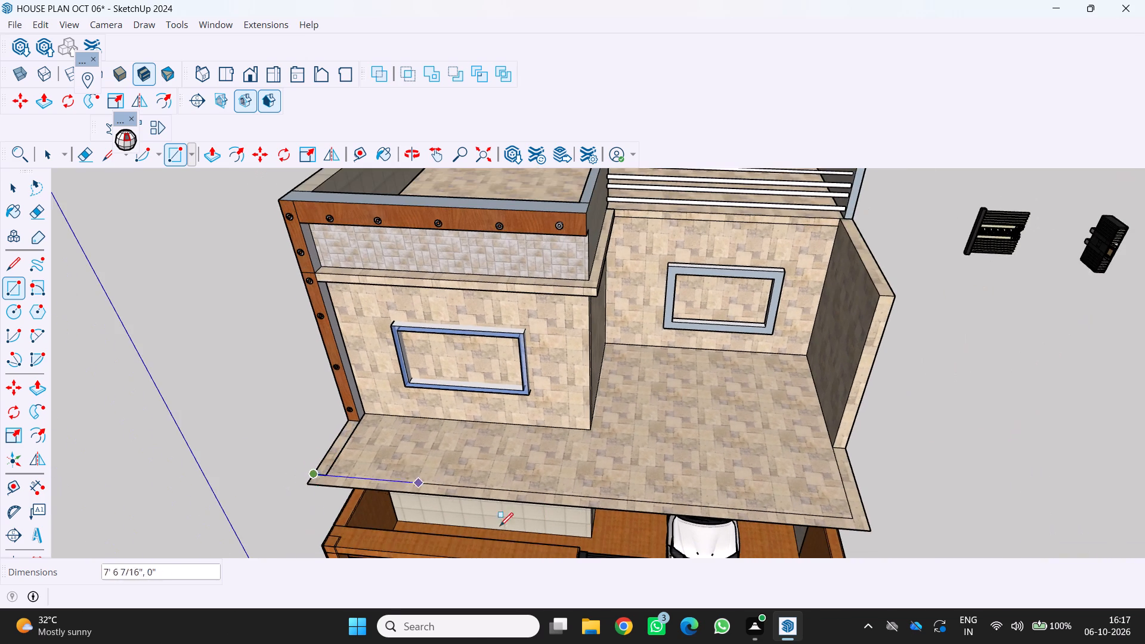
pyautogui.scroll(4, 831, 532)
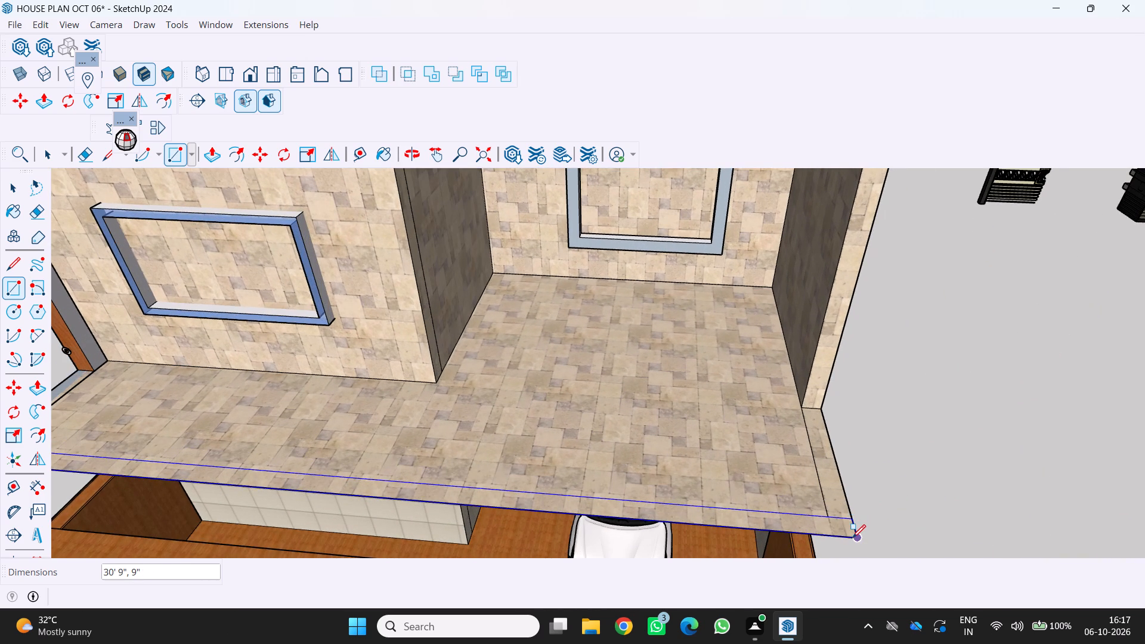
pyautogui.click(852, 538)
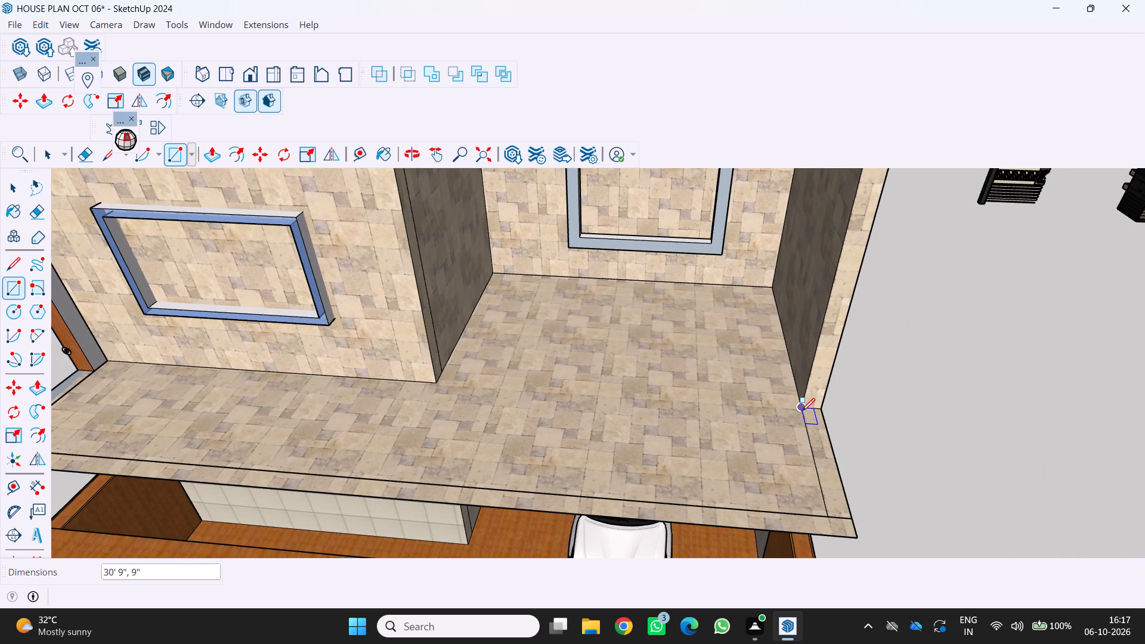
pyautogui.click(801, 411)
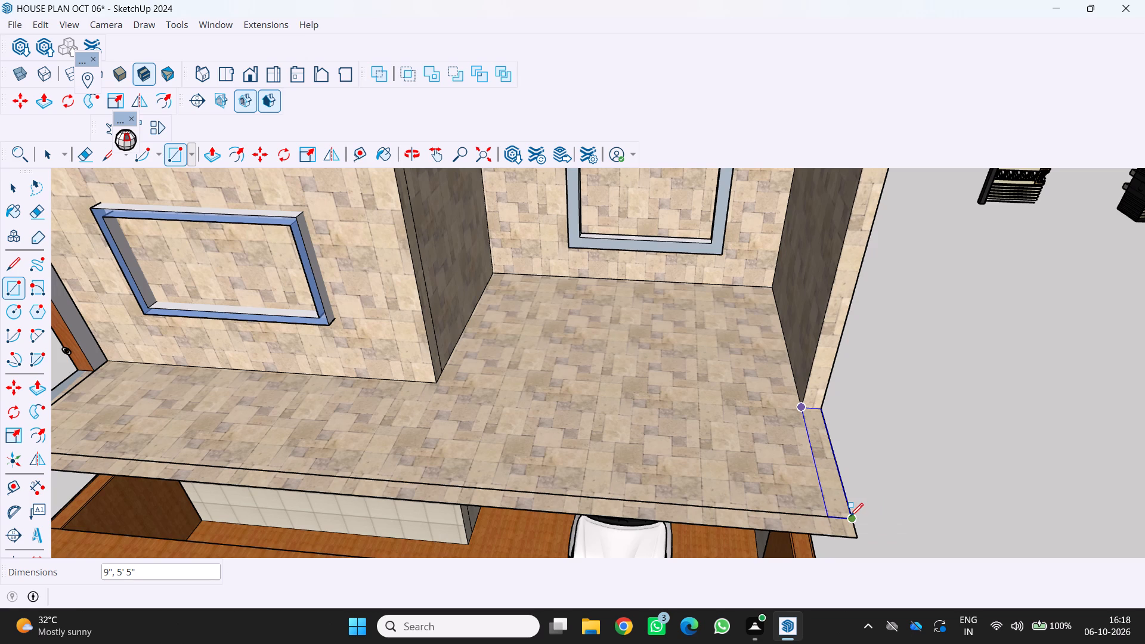
pyautogui.click(850, 516)
# Push/Pull the carport-side edge strip of the balcony slab by about 3 3/4".
pyautogui.press('p')
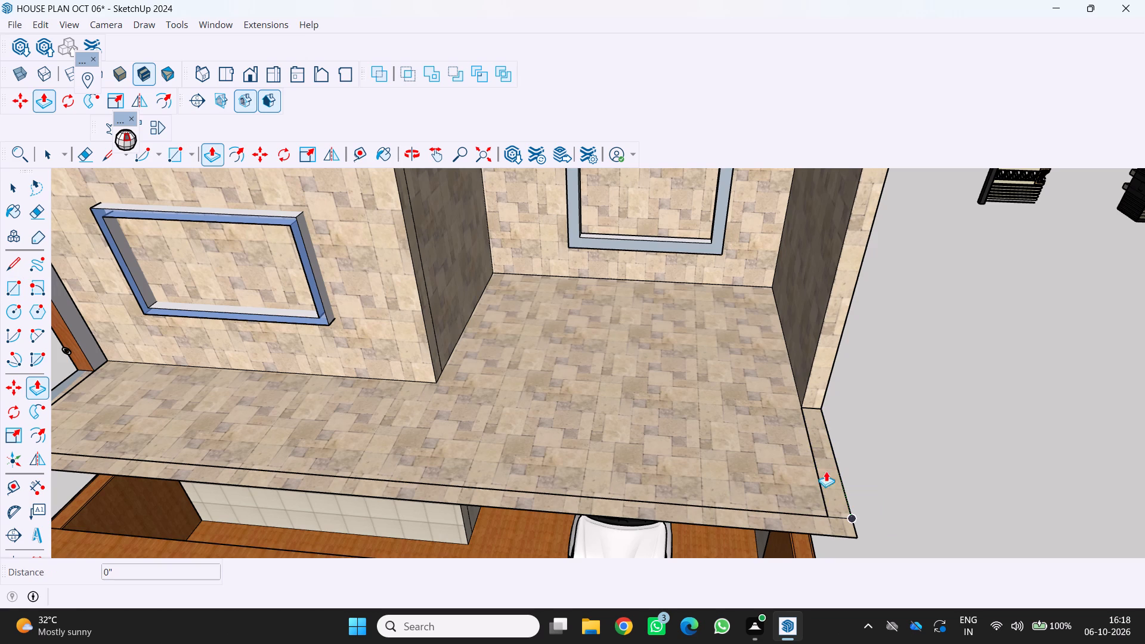
pyautogui.click(830, 466)
pyautogui.scroll(6, 825, 473)
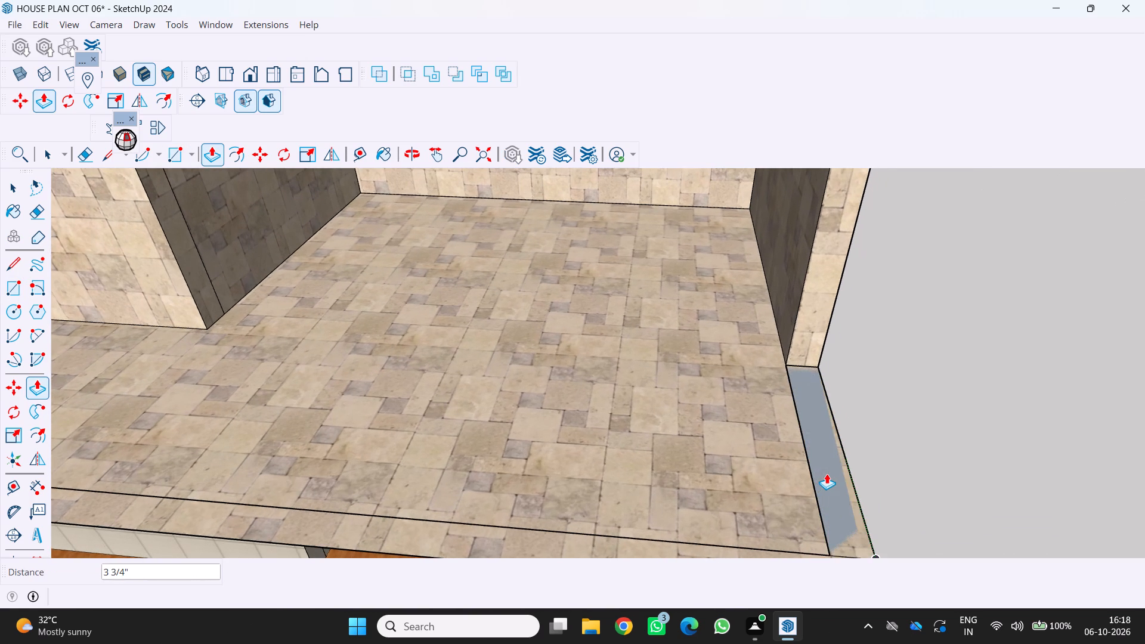
pyautogui.click(827, 473)
# Push/Pull the long front edge strip of the balcony slab by about 4 3/8".
pyautogui.scroll(-4, 831, 425)
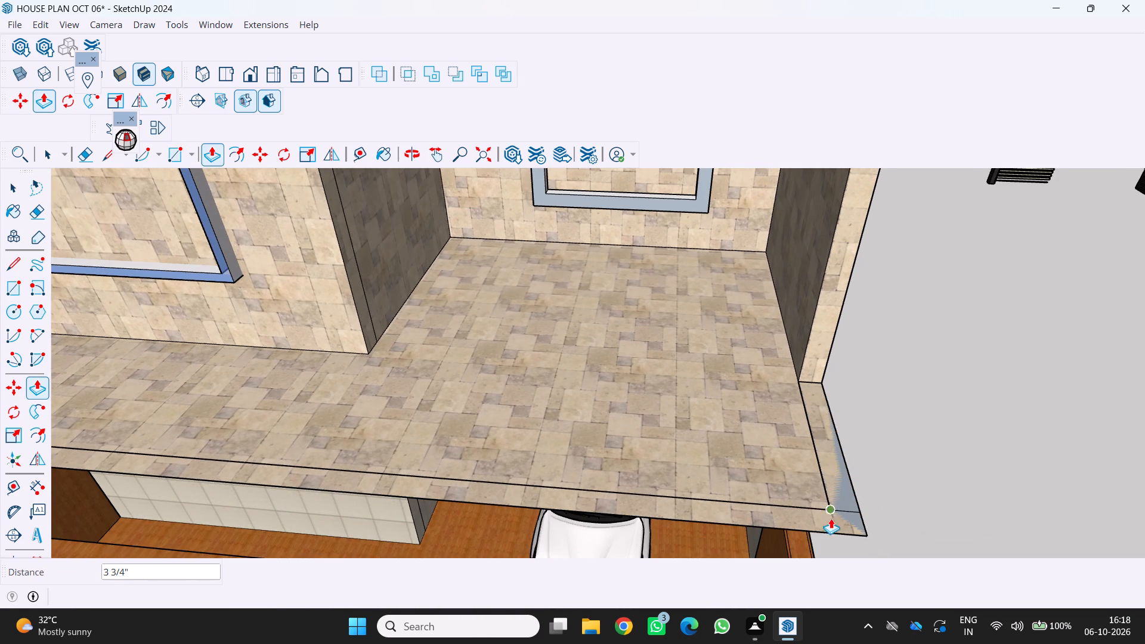
pyautogui.scroll(6, 835, 516)
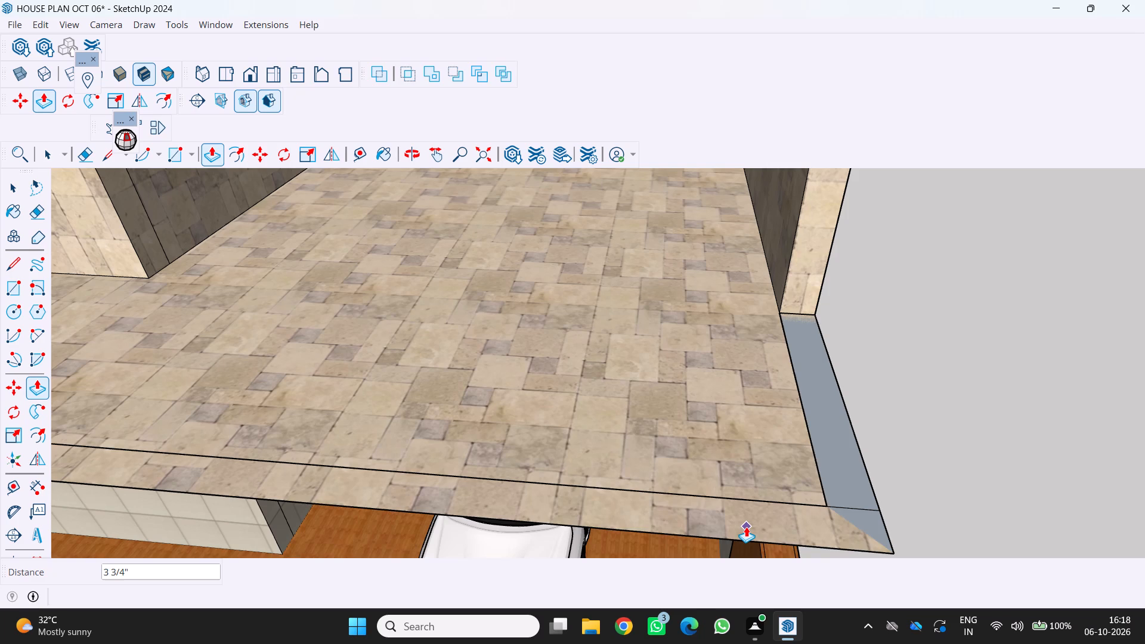
pyautogui.click(746, 527)
pyautogui.doubleClick(750, 506)
# Push/Pull the balcony slab's side edge strip beside the wooden trim column by about 1/2".
pyautogui.scroll(-4, 750, 507)
pyautogui.moveTo(749, 506); pyautogui.dragTo(733, 423, button='middle')
pyautogui.scroll(-1, 749, 506)
pyautogui.scroll(-8, 733, 423)
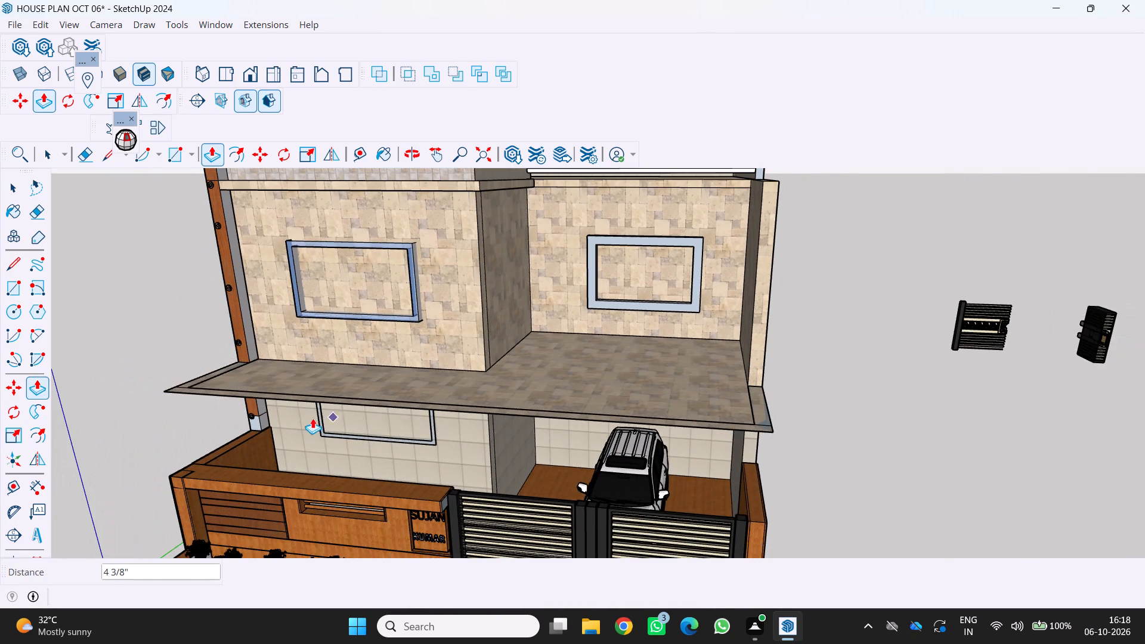
pyautogui.moveTo(312, 418); pyautogui.dragTo(486, 528, button='middle')
pyautogui.scroll(-6, 450, 509)
pyautogui.moveTo(431, 495); pyautogui.dragTo(187, 412, button='middle')
pyautogui.scroll(3, 286, 401)
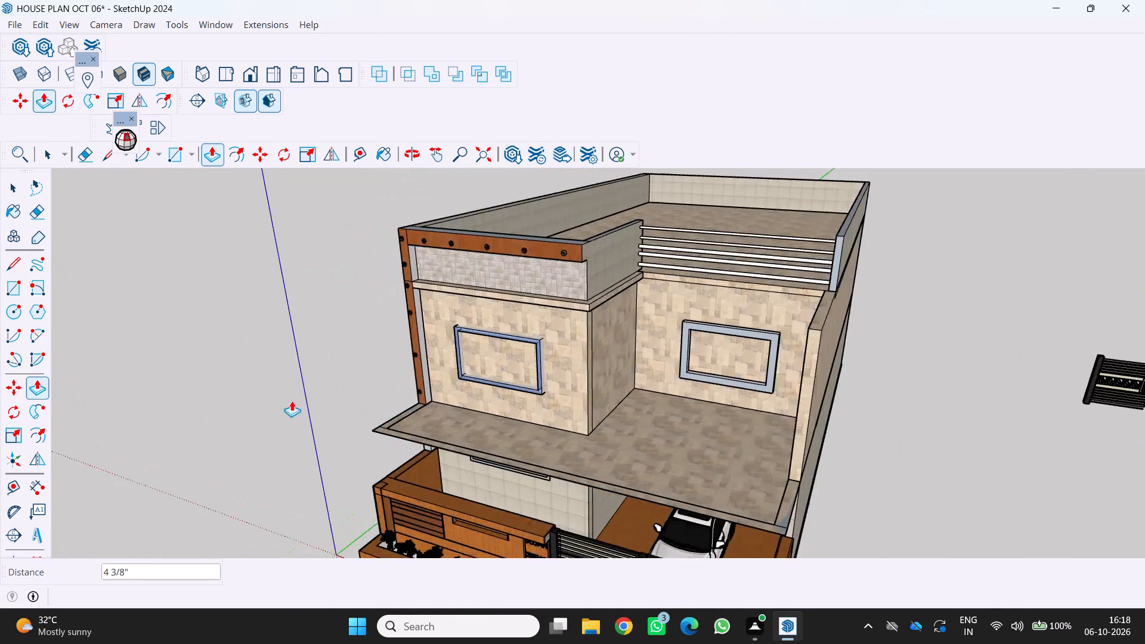
pyautogui.scroll(7, 292, 401)
pyautogui.doubleClick(375, 424)
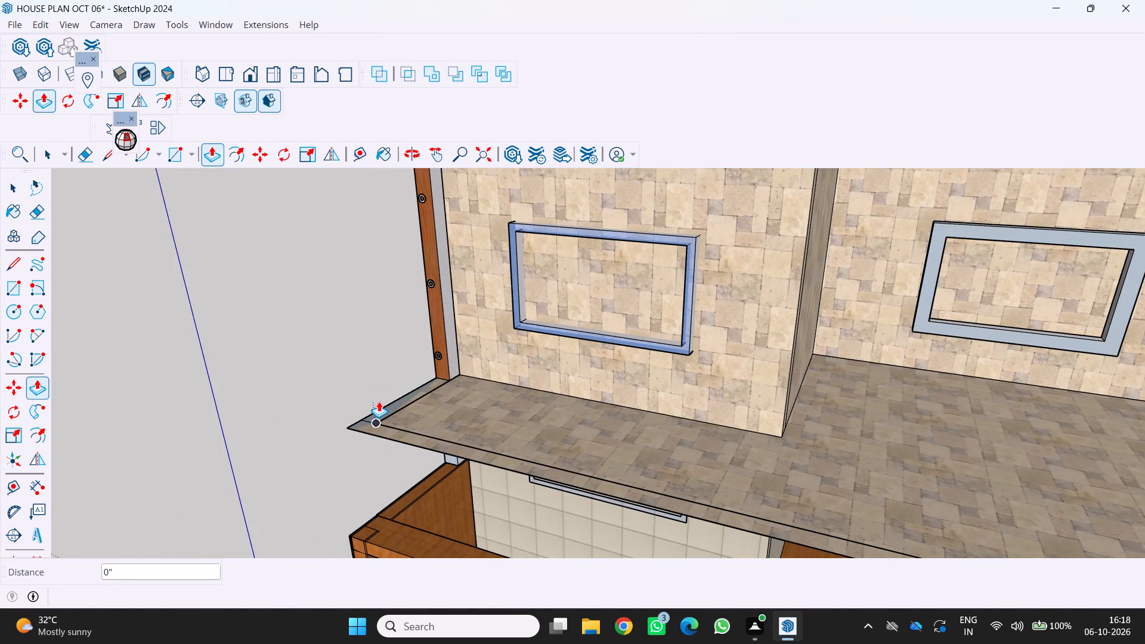
pyautogui.doubleClick(379, 401)
pyautogui.scroll(7, 379, 404)
pyautogui.click(392, 438)
pyautogui.click(395, 435)
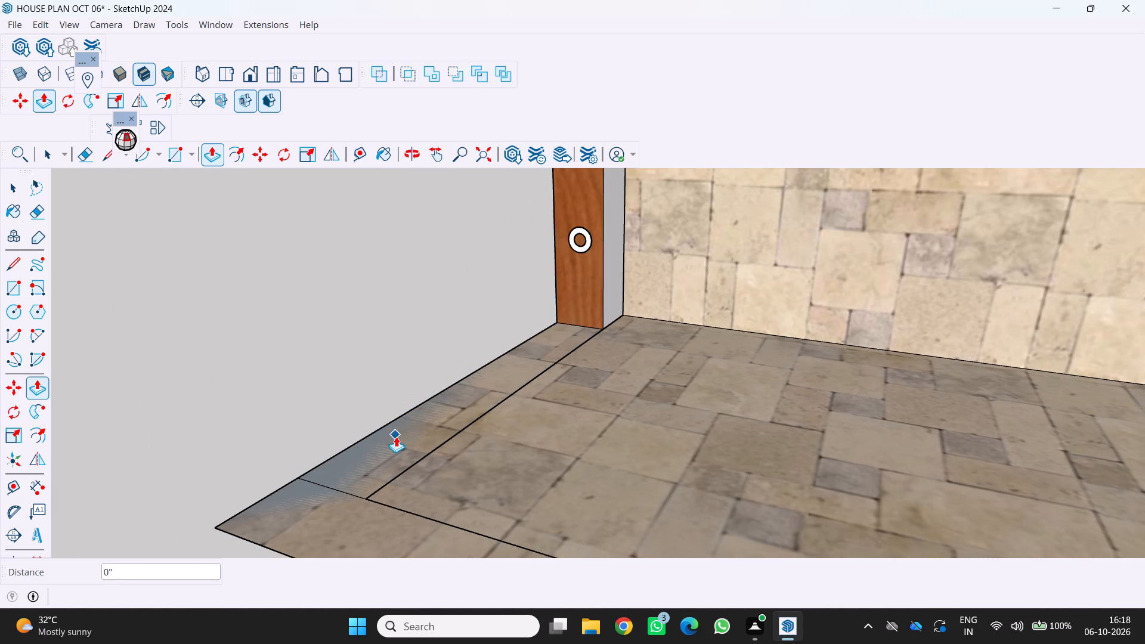
pyautogui.moveTo(395, 439); pyautogui.dragTo(412, 414)
pyautogui.click(404, 442)
pyautogui.click(397, 439)
# Examine the edited balcony slab edges and the whole house from the front, above and below.
pyautogui.scroll(-10, 391, 436)
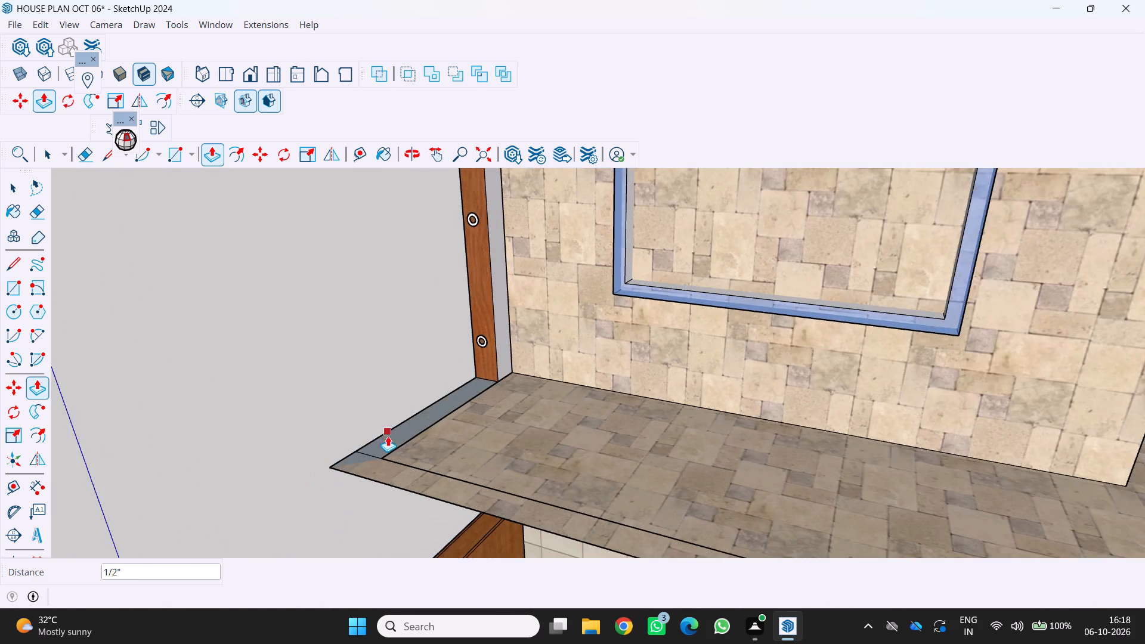
pyautogui.scroll(-10, 388, 436)
pyautogui.moveTo(414, 475); pyautogui.dragTo(504, 486, button='middle')
pyautogui.scroll(-10, 502, 491)
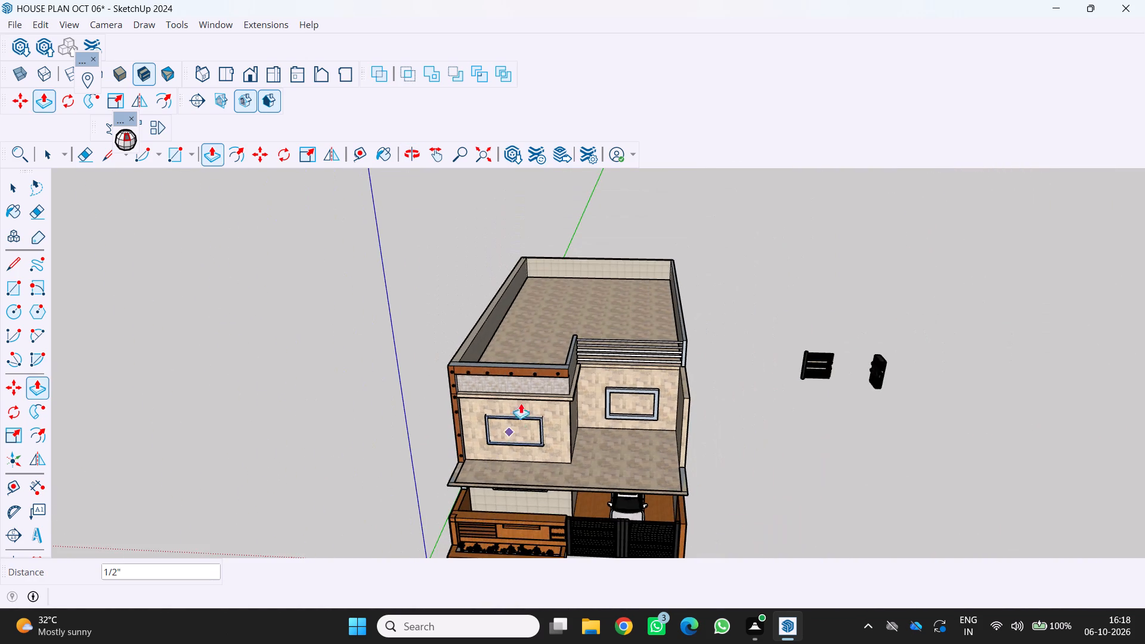
pyautogui.moveTo(485, 478); pyautogui.dragTo(532, 401, button='middle')
pyautogui.scroll(5, 532, 401)
pyautogui.scroll(-6, 516, 450)
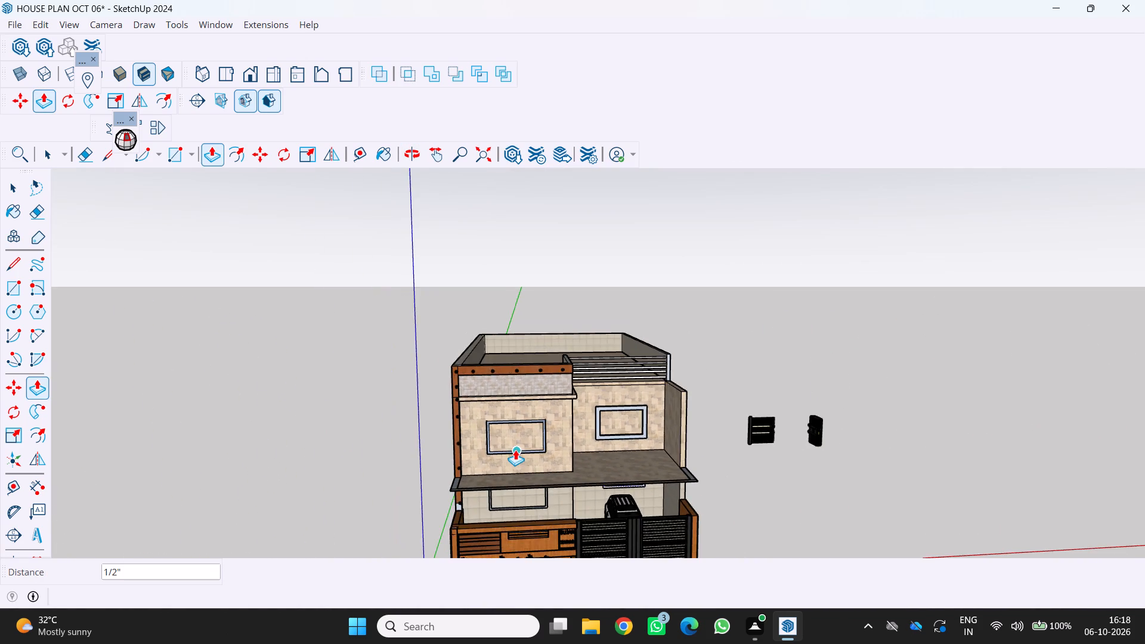
pyautogui.moveTo(515, 450); pyautogui.dragTo(513, 378, button='middle')
pyautogui.scroll(3, 518, 437)
pyautogui.scroll(-6, 518, 441)
pyautogui.scroll(4, 534, 507)
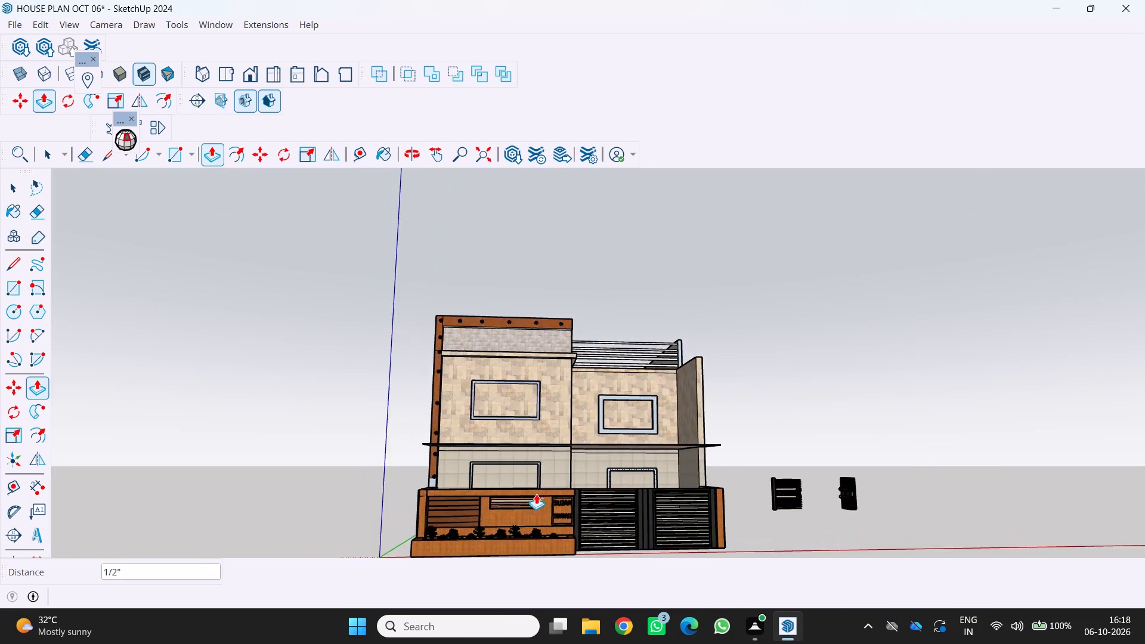
pyautogui.scroll(8, 536, 494)
pyautogui.scroll(3, 589, 475)
pyautogui.moveTo(589, 475); pyautogui.dragTo(642, 458, button='middle')
pyautogui.scroll(-5, 589, 475)
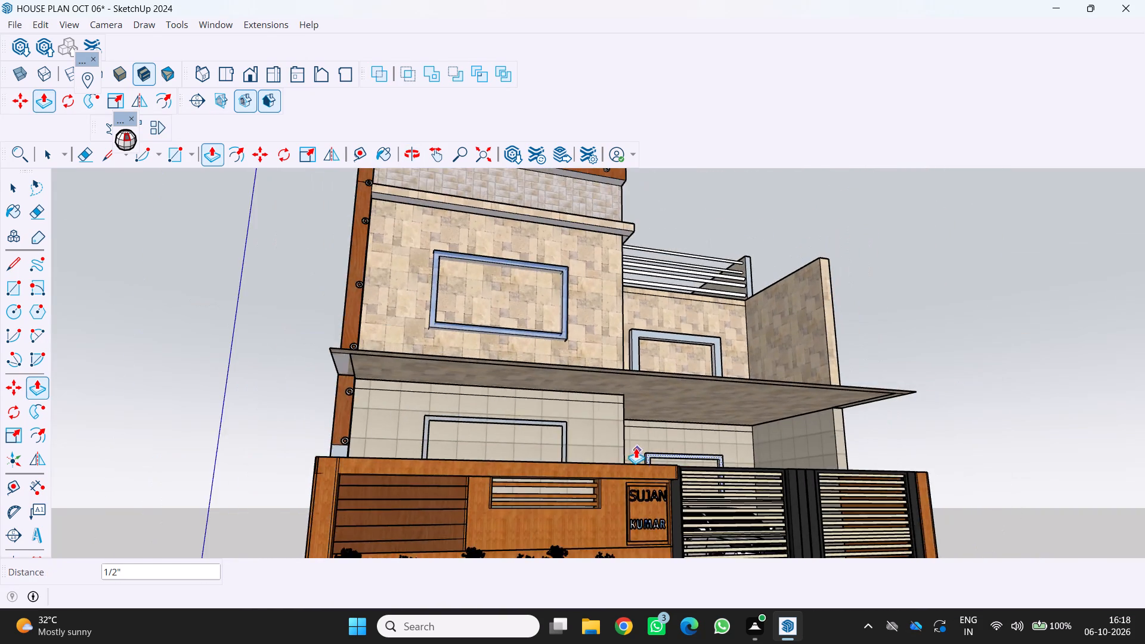
pyautogui.scroll(-8, 629, 447)
pyautogui.moveTo(611, 434); pyautogui.dragTo(453, 389, button='middle')
pyautogui.scroll(-9, 453, 389)
pyautogui.scroll(-3, 661, 446)
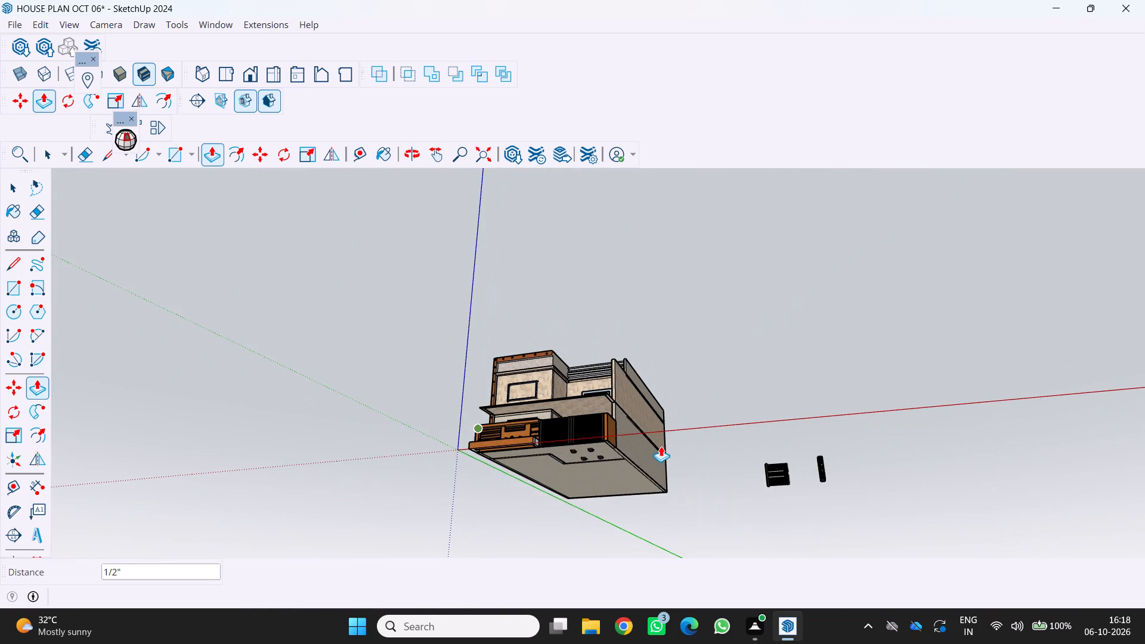
pyautogui.scroll(-6, 661, 446)
pyautogui.moveTo(607, 422); pyautogui.dragTo(667, 533, button='middle')
pyautogui.scroll(8, 598, 430)
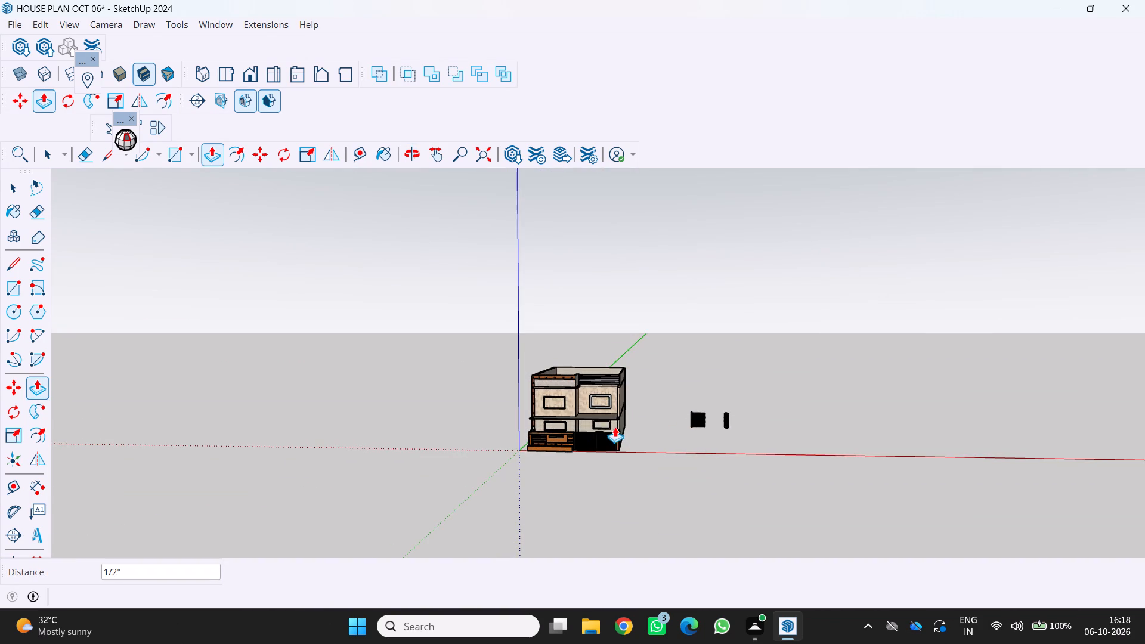
pyautogui.scroll(6, 601, 419)
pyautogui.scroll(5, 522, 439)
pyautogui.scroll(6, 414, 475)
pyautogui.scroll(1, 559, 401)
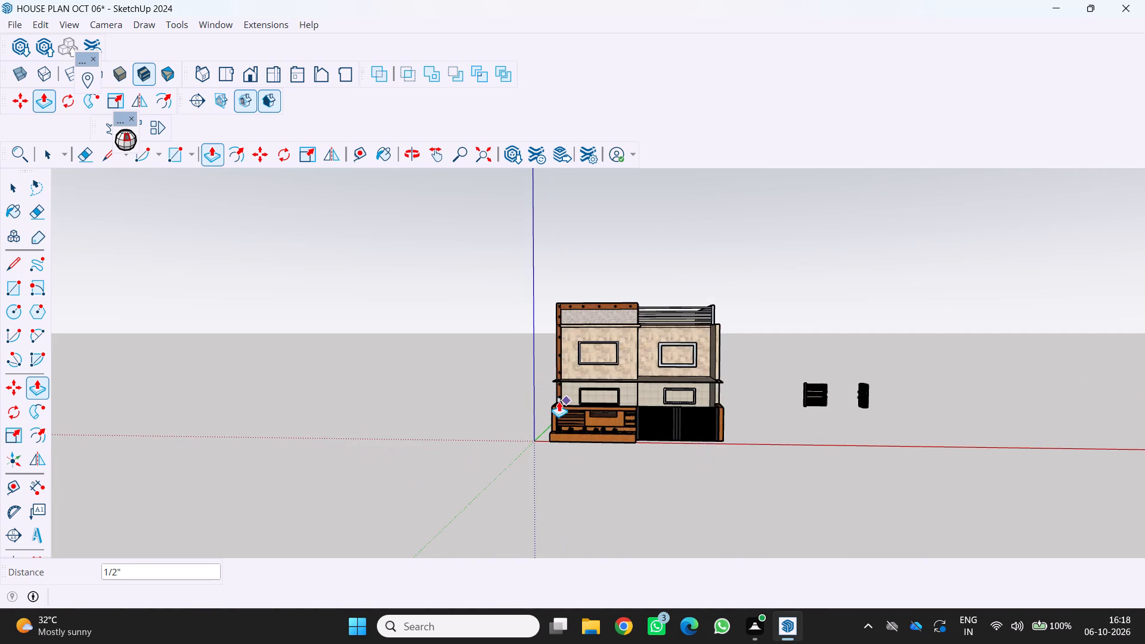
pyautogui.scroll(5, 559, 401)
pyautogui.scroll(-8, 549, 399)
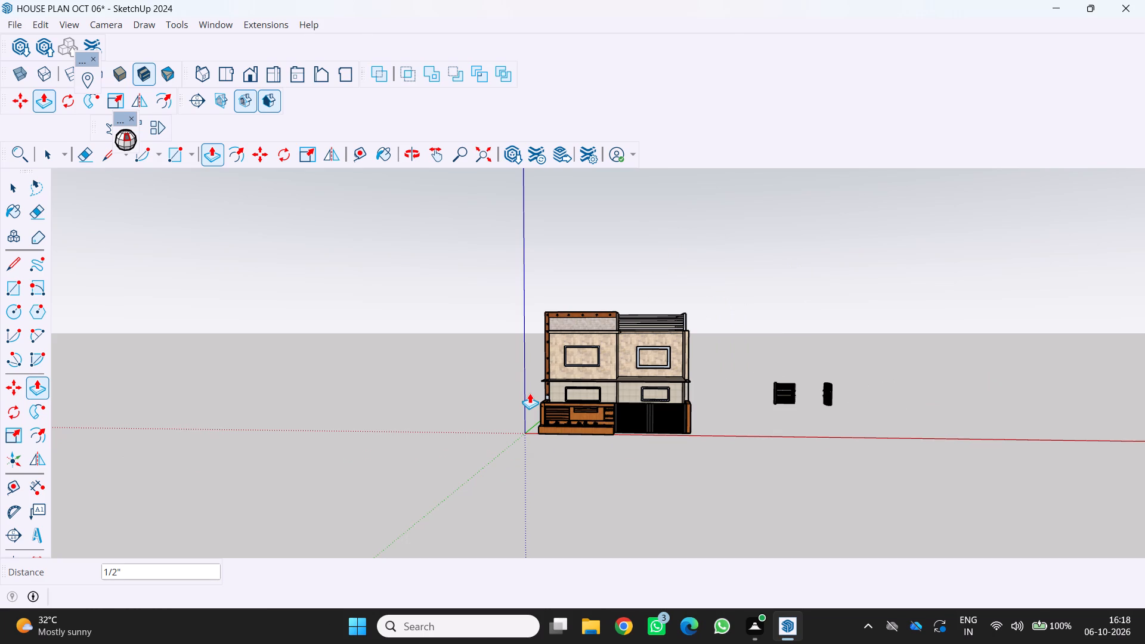
# Search the 3D Warehouse models for "glass rail".
pyautogui.click(216, 21)
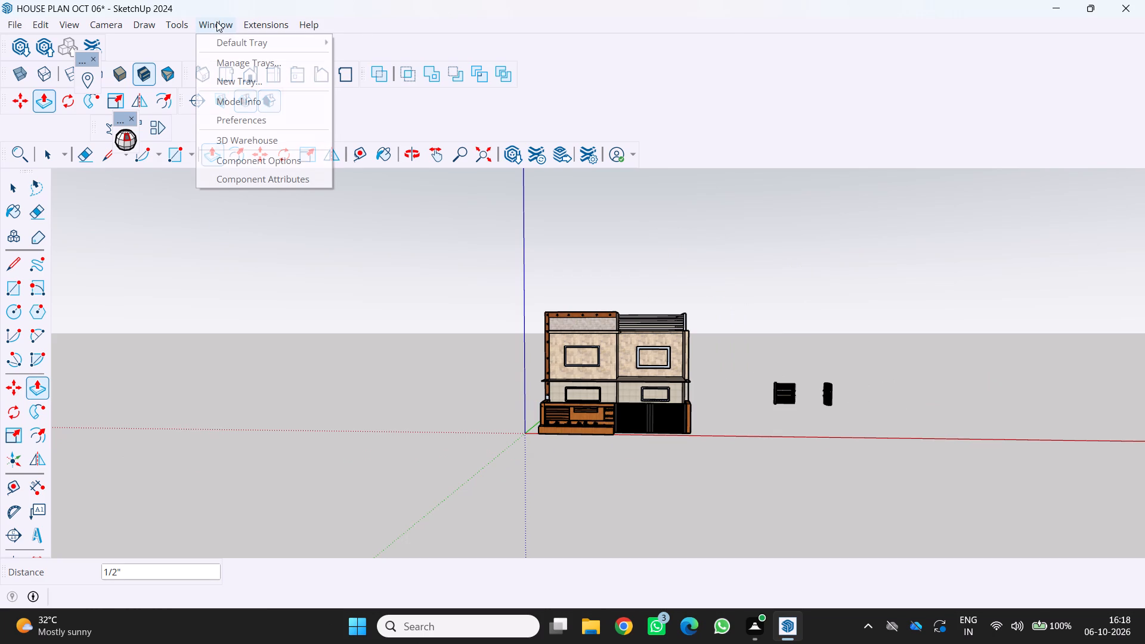
pyautogui.click(224, 135)
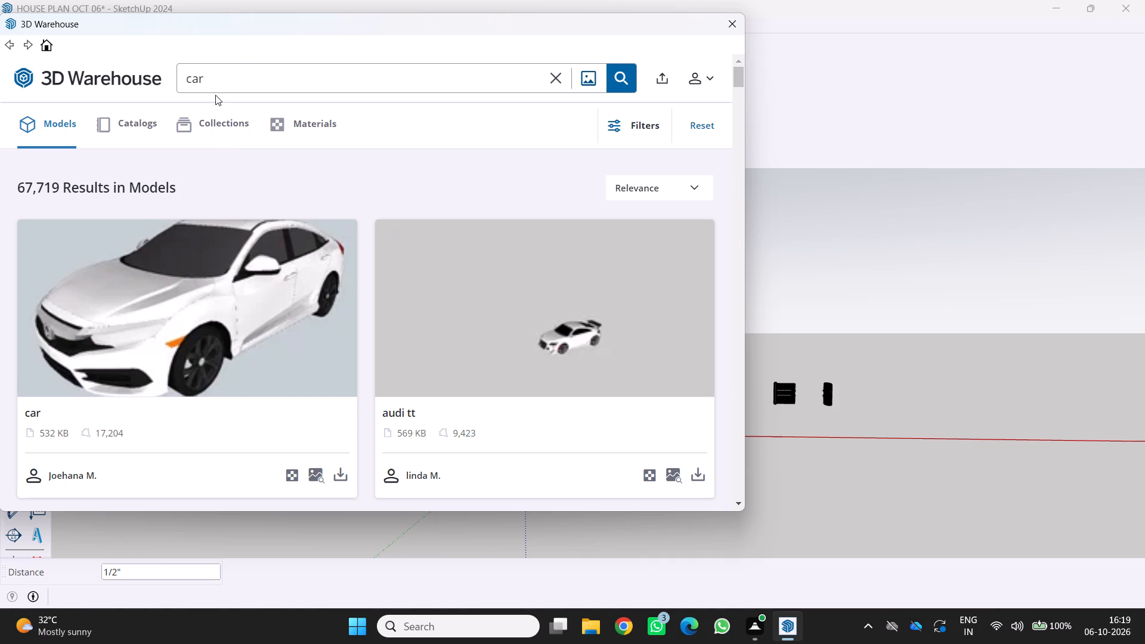
pyautogui.click(229, 78)
pyautogui.press('BackSpace')
pyautogui.press('BackSpace')
pyautogui.press('BackSpace')
pyautogui.press('BackSpace')
pyautogui.write('glass')
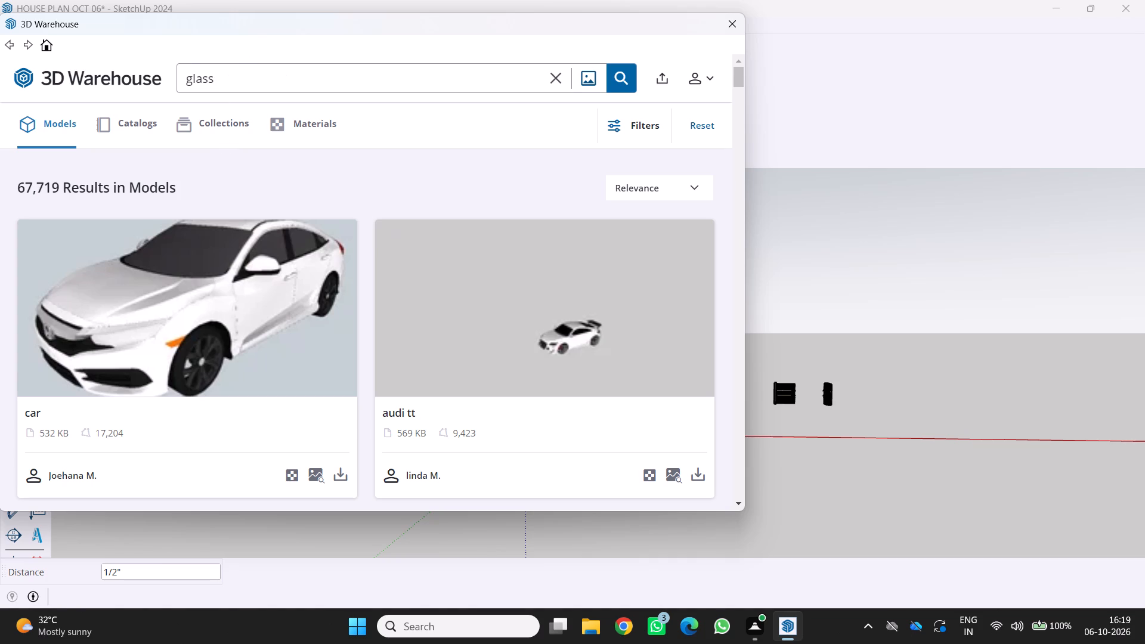
pyautogui.press('space')
pyautogui.press('End')
pyautogui.press('r')
pyautogui.press('End')
pyautogui.press('End')
pyautogui.press('End')
pyautogui.press('a')
pyautogui.press('End')
pyautogui.press('End')
pyautogui.press('i')
pyautogui.press('End')
pyautogui.press('l')
pyautogui.press('End')
pyautogui.press('End')
pyautogui.press('End')
pyautogui.press('End')
pyautogui.press('Return')
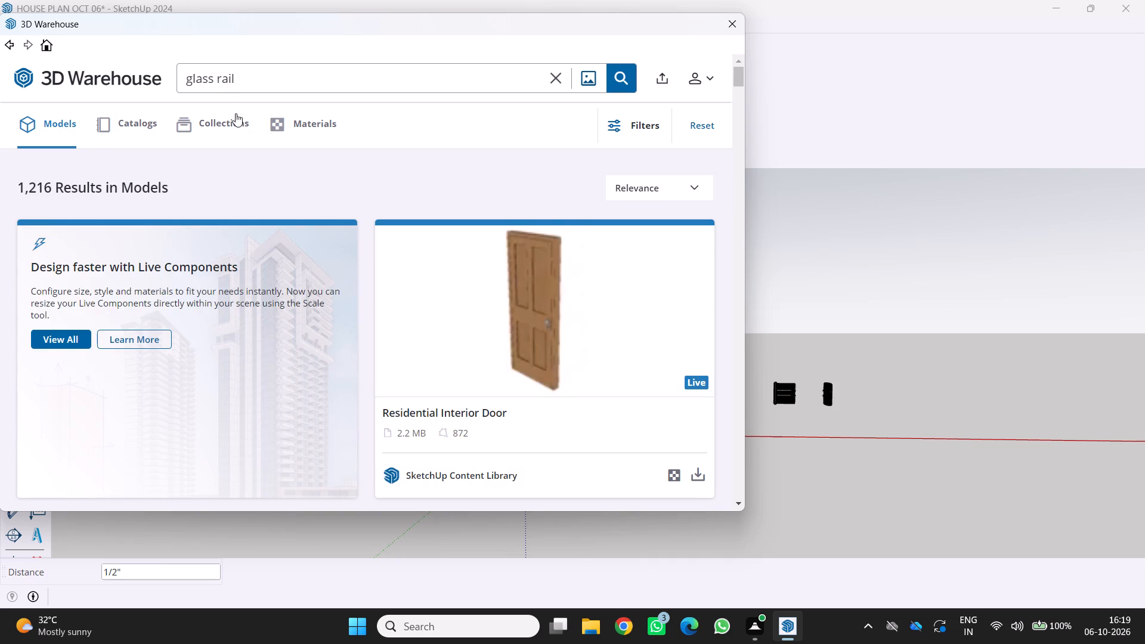
# Pick the 125 KB Glass railing by Zeta from the search results and load it directly into the house model.
pyautogui.scroll(-4, 176, 278)
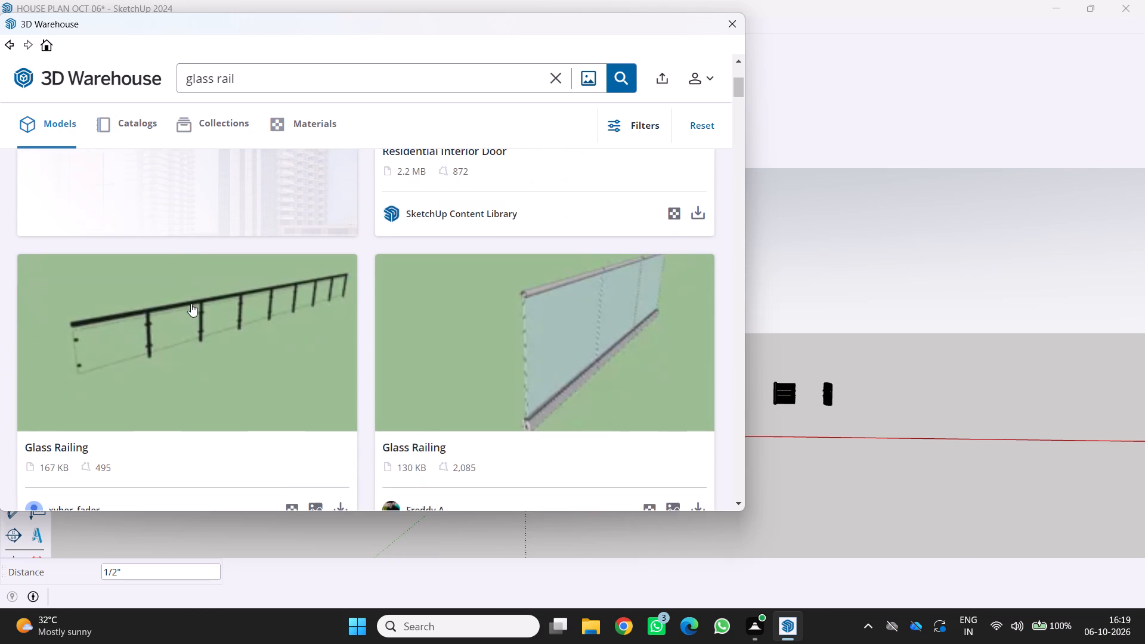
pyautogui.scroll(-5, 227, 342)
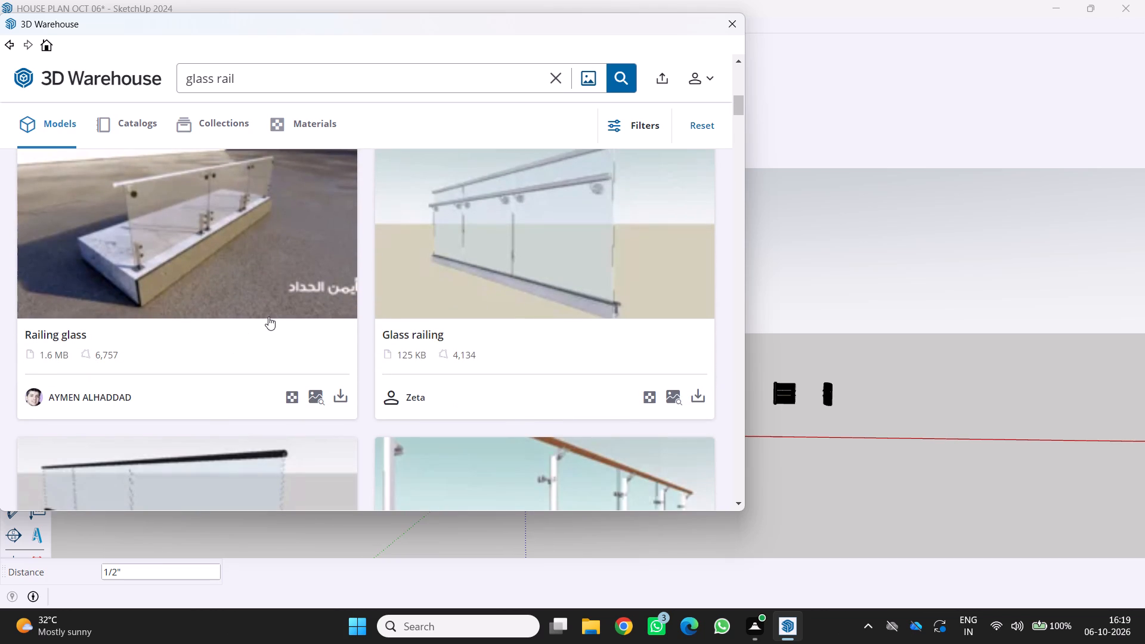
pyautogui.scroll(-3, 296, 314)
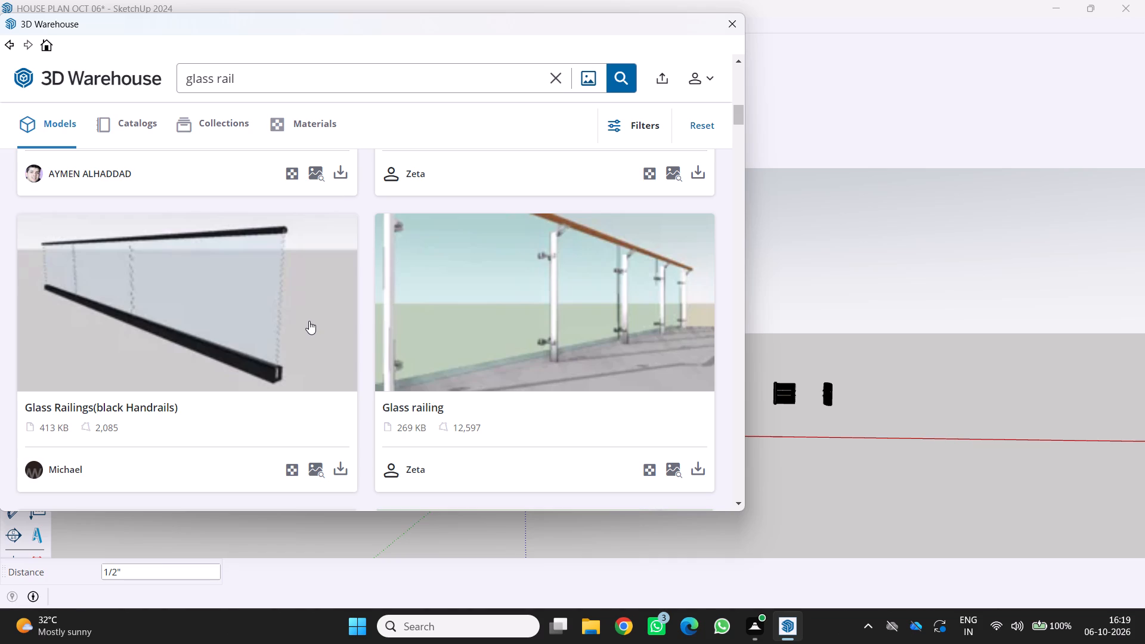
pyautogui.scroll(-3, 307, 337)
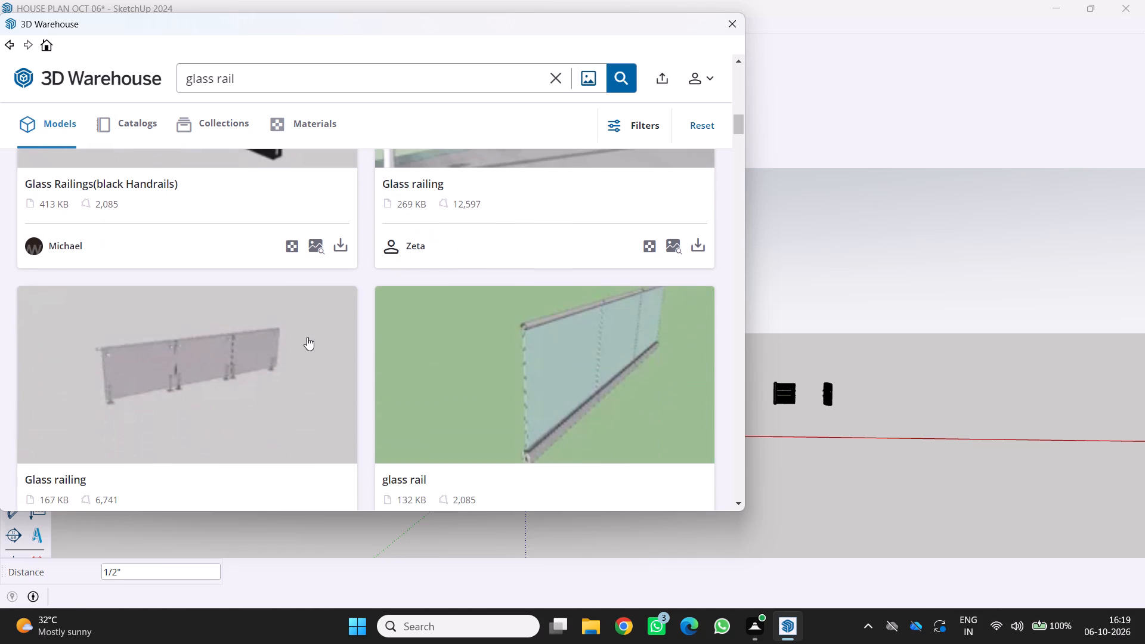
pyautogui.scroll(-5, 305, 337)
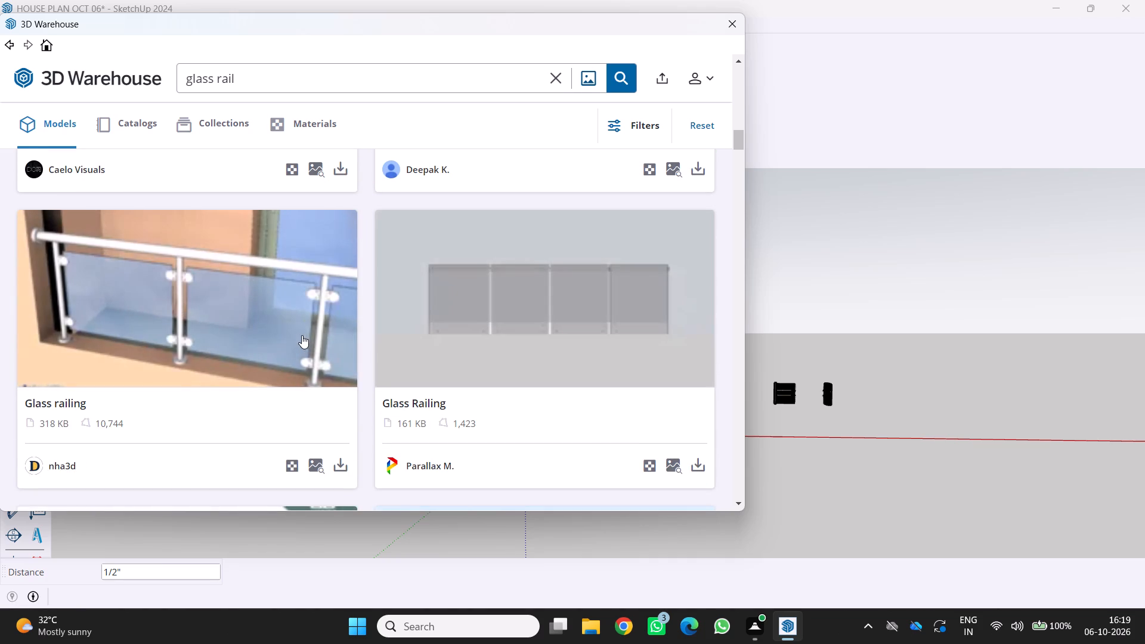
pyautogui.scroll(-8, 301, 335)
pyautogui.scroll(18, 301, 335)
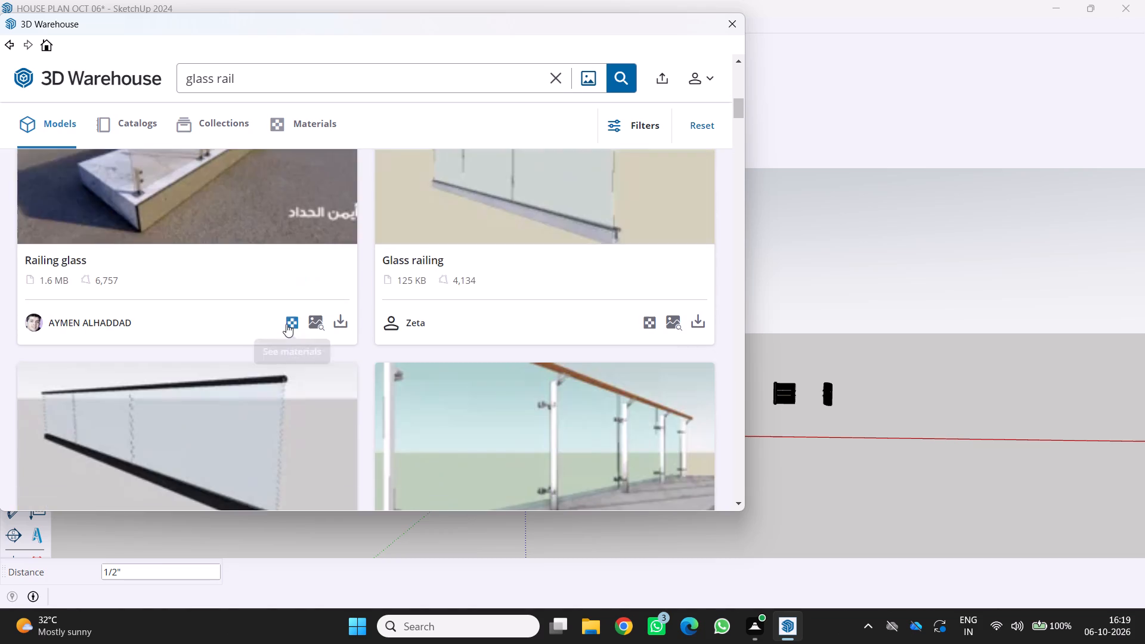
pyautogui.scroll(17, 286, 324)
pyautogui.scroll(-4, 265, 314)
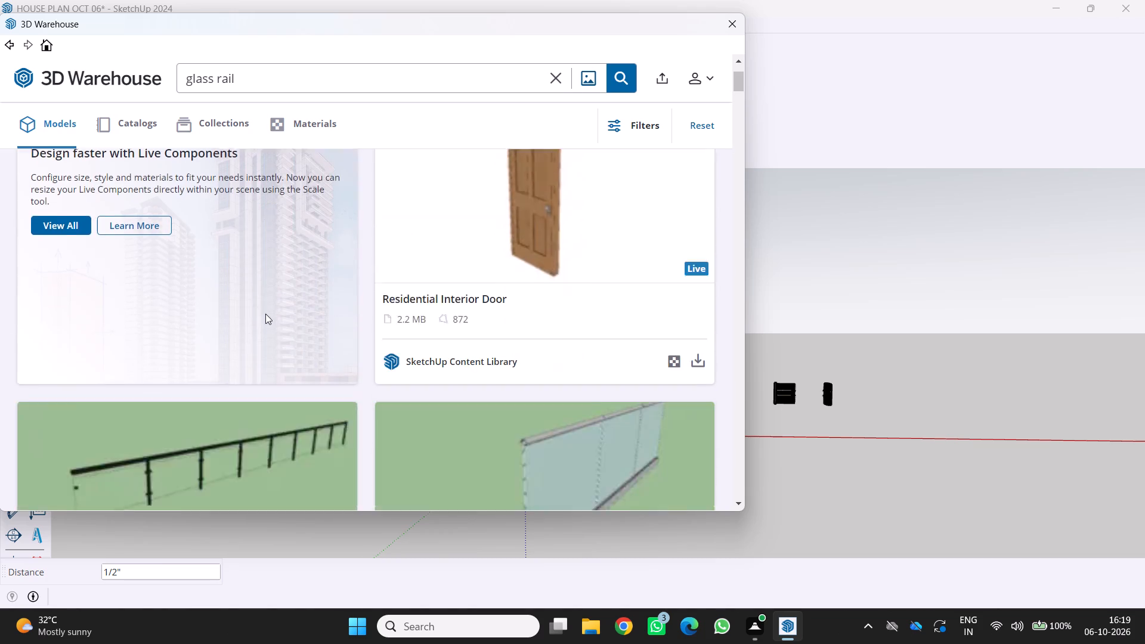
pyautogui.scroll(-4, 259, 312)
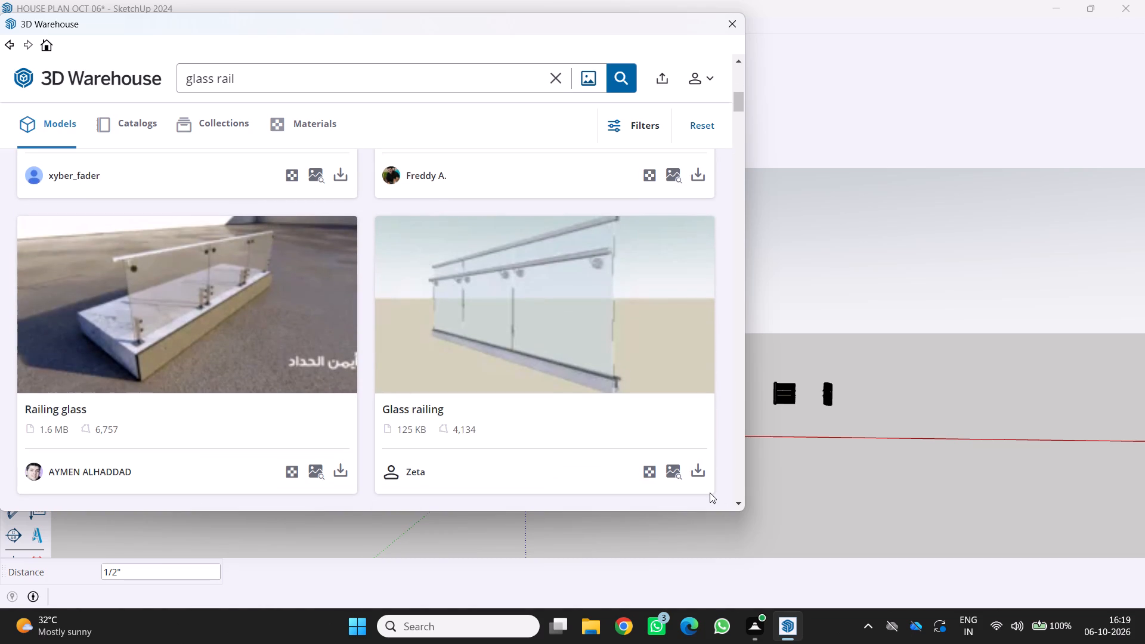
pyautogui.click(696, 478)
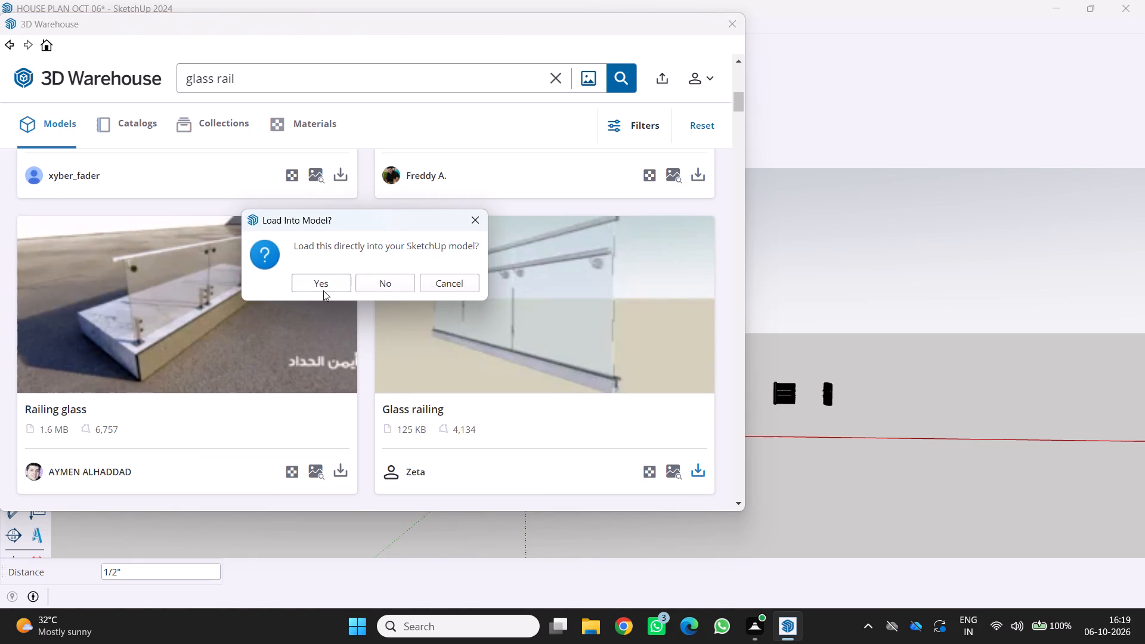
pyautogui.click(323, 290)
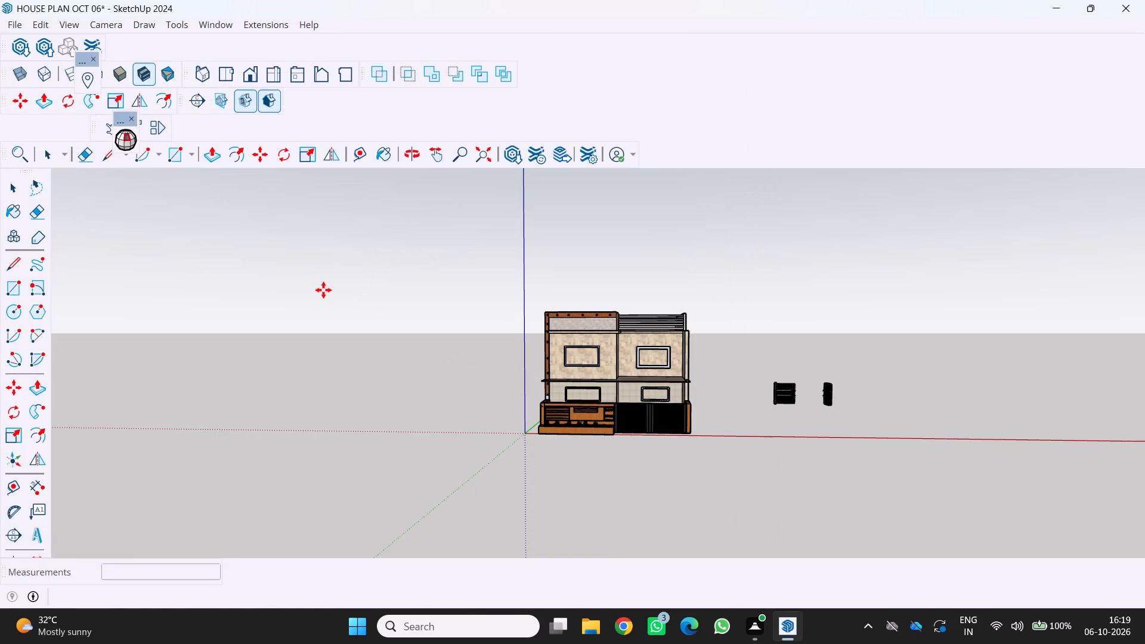
# Examine the balcony slab's outer edge strip from the front, side and close up for placing the loaded glass railing.
pyautogui.scroll(2, 601, 368)
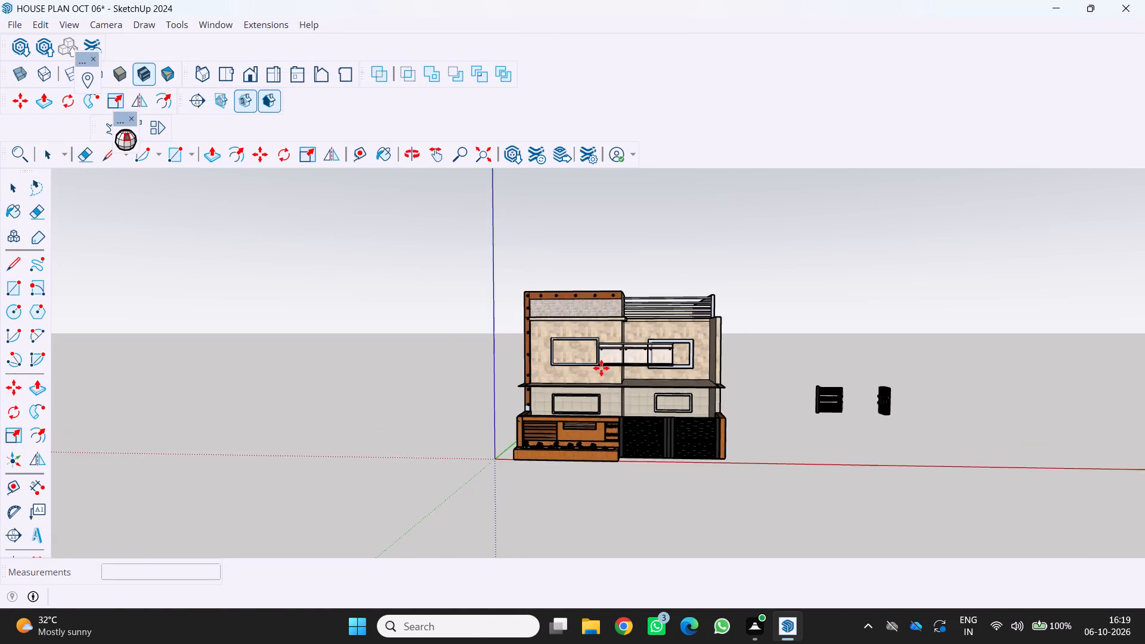
pyautogui.scroll(8, 601, 368)
pyautogui.scroll(6, 675, 406)
pyautogui.scroll(-5, 669, 414)
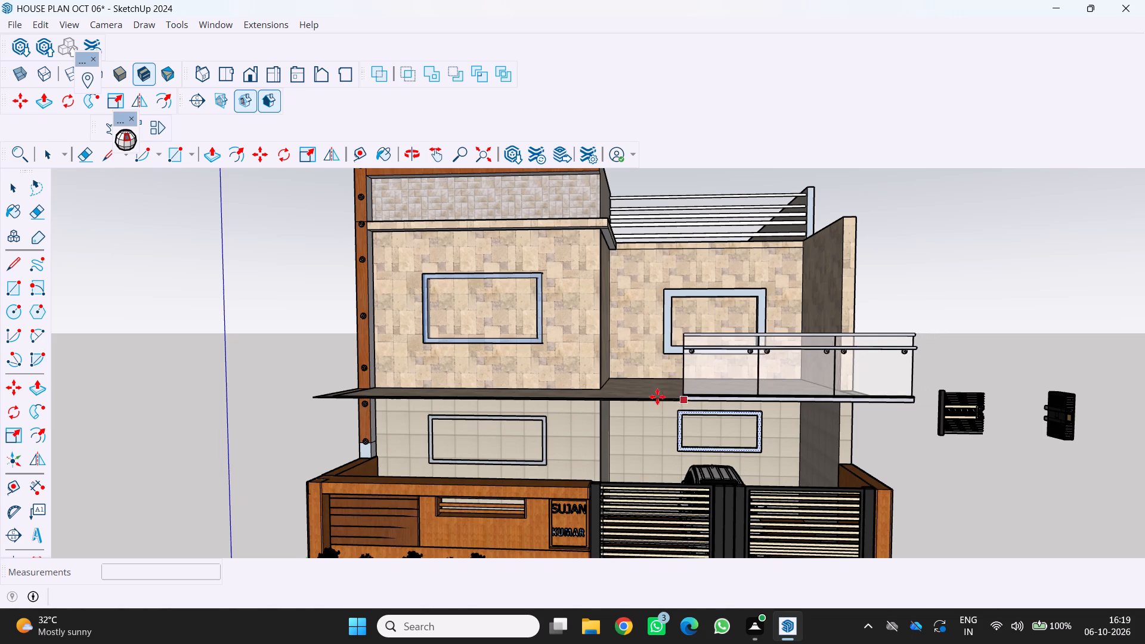
pyautogui.scroll(5, 656, 396)
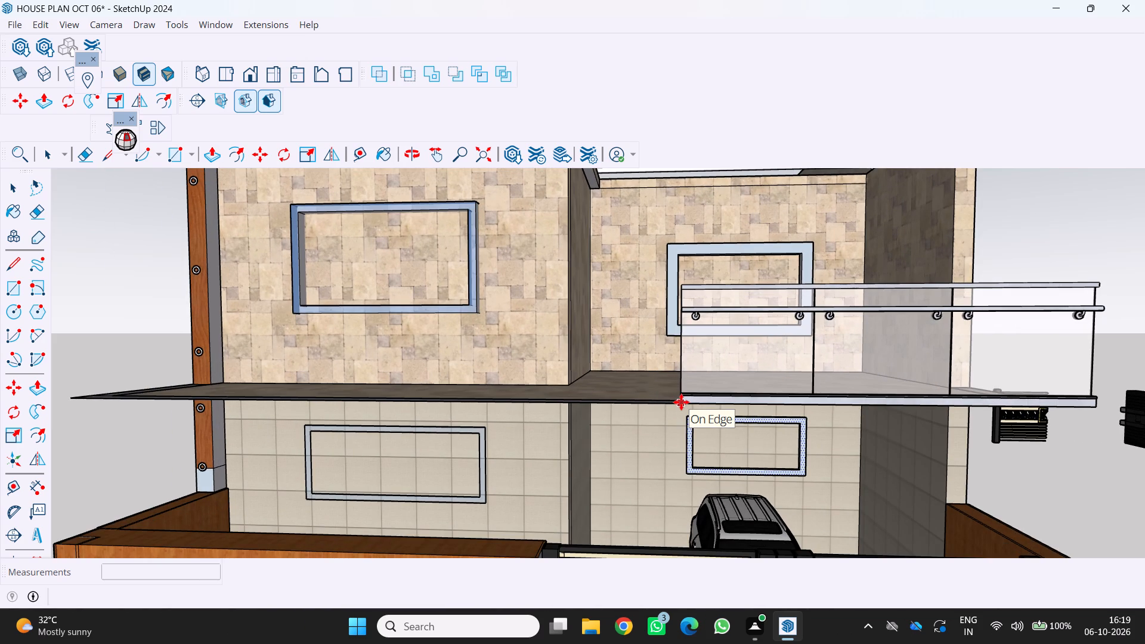
pyautogui.scroll(-4, 681, 402)
pyautogui.moveTo(664, 391); pyautogui.dragTo(595, 365, button='middle')
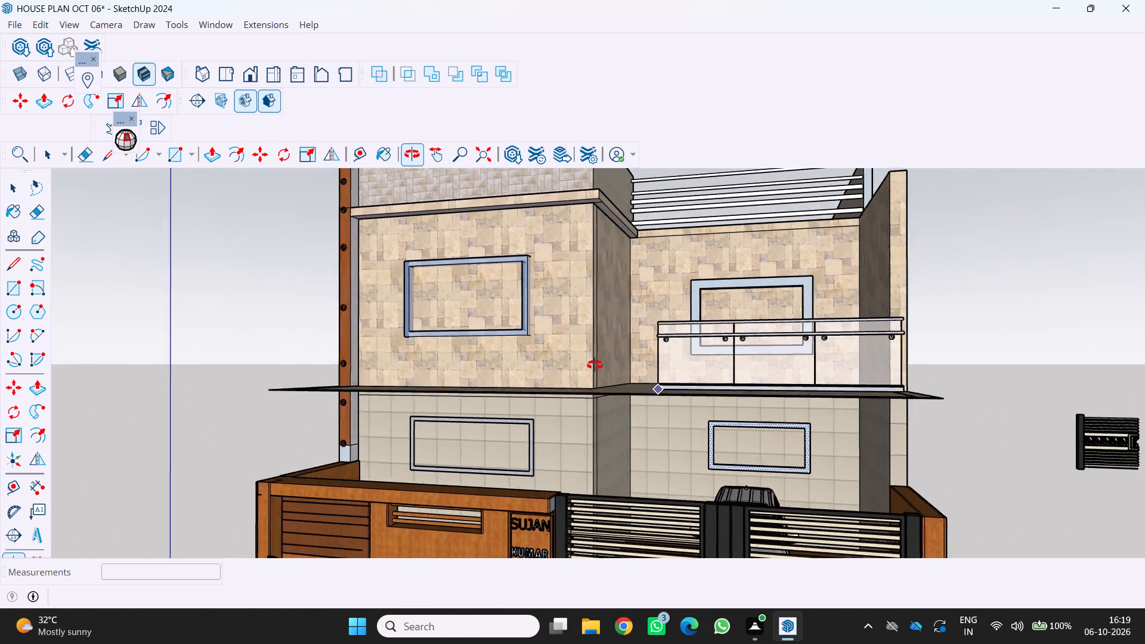
pyautogui.moveTo(595, 365); pyautogui.dragTo(540, 365, button='middle')
pyautogui.scroll(-3, 570, 360)
pyautogui.scroll(4, 524, 383)
pyautogui.moveTo(524, 383); pyautogui.dragTo(428, 441, button='middle')
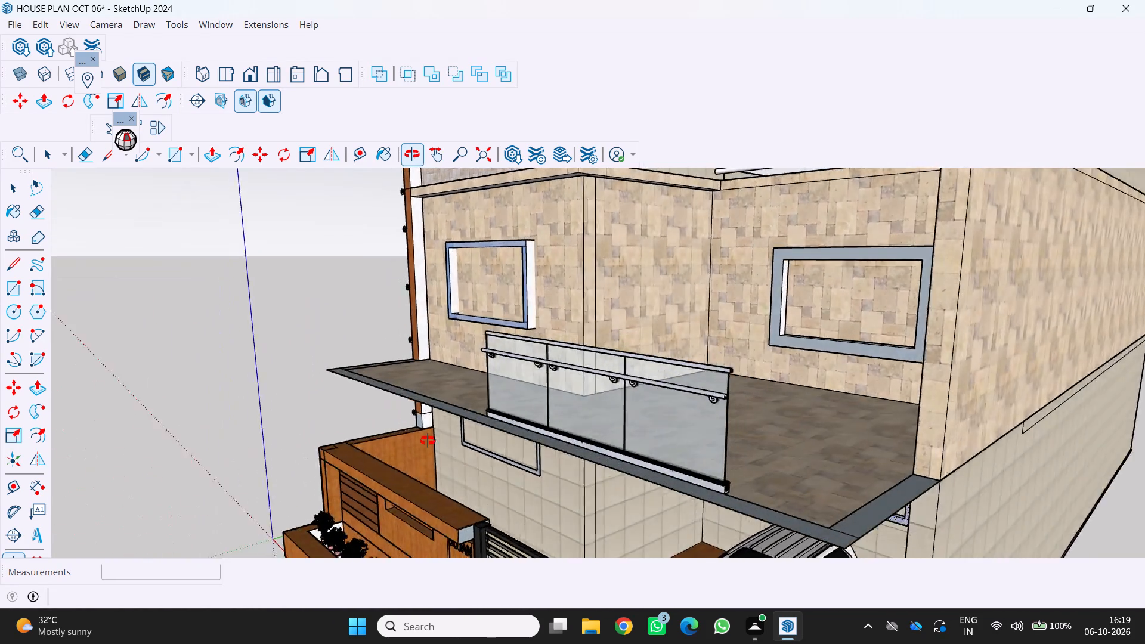
pyautogui.moveTo(428, 441); pyautogui.dragTo(358, 437, button='middle')
pyautogui.scroll(3, 413, 475)
pyautogui.scroll(-1, 429, 479)
pyautogui.moveTo(428, 478); pyautogui.dragTo(392, 441, button='middle')
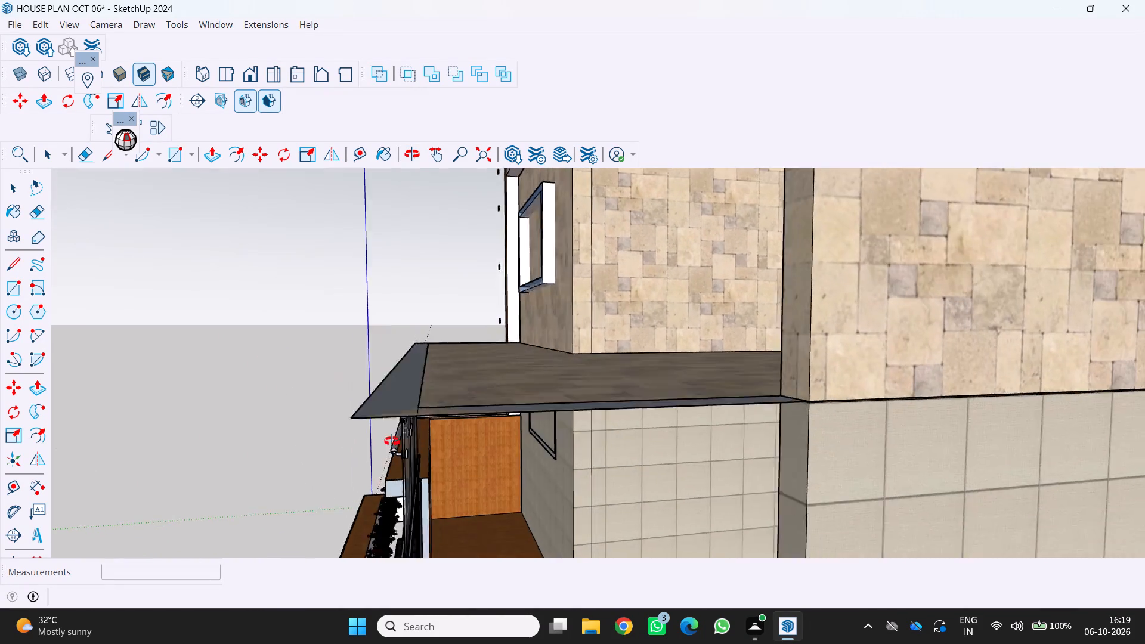
pyautogui.moveTo(392, 441); pyautogui.dragTo(388, 436, button='middle')
pyautogui.moveTo(329, 258); pyautogui.dragTo(359, 364, button='middle')
pyautogui.scroll(-4, 359, 364)
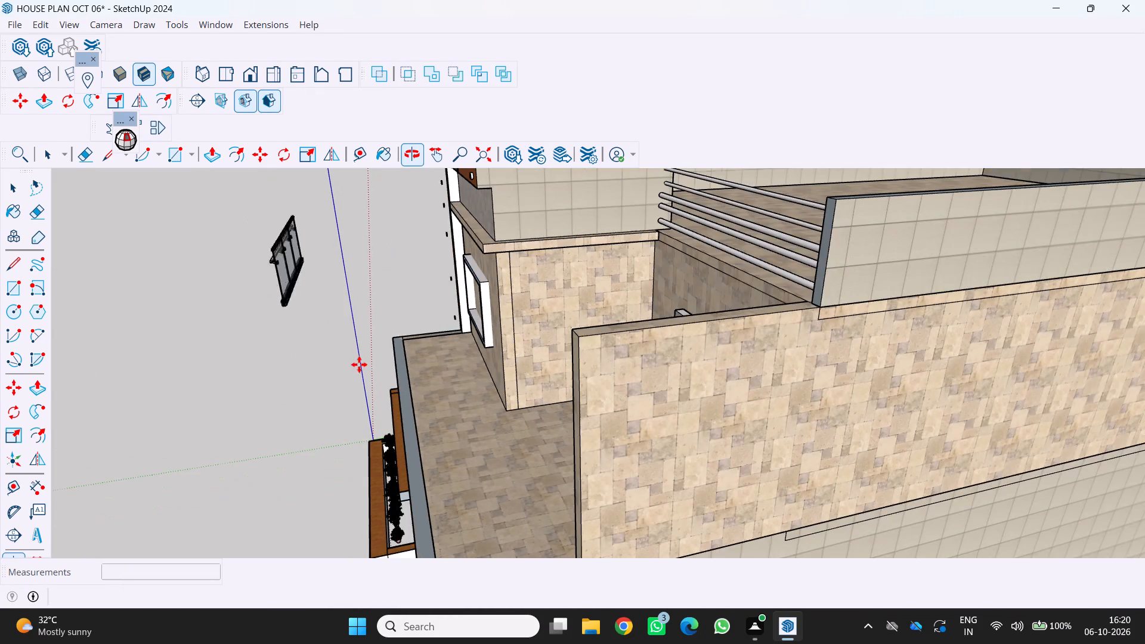
pyautogui.scroll(-4, 344, 348)
pyautogui.moveTo(404, 454); pyautogui.dragTo(355, 391, button='middle')
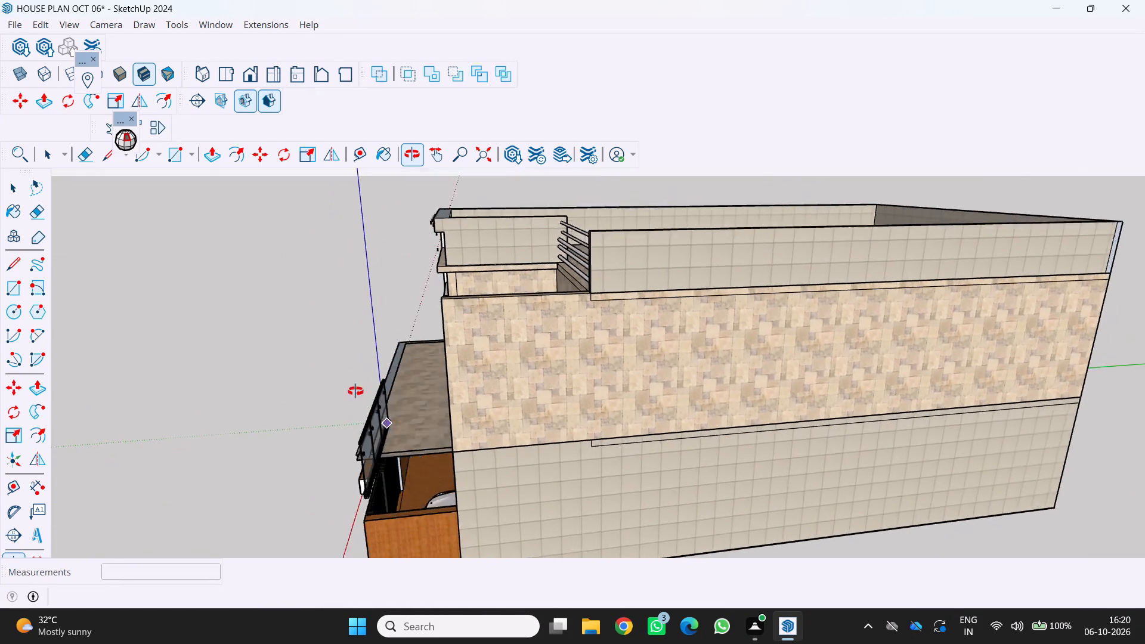
pyautogui.moveTo(355, 391); pyautogui.dragTo(355, 390, button='middle')
pyautogui.scroll(3, 357, 389)
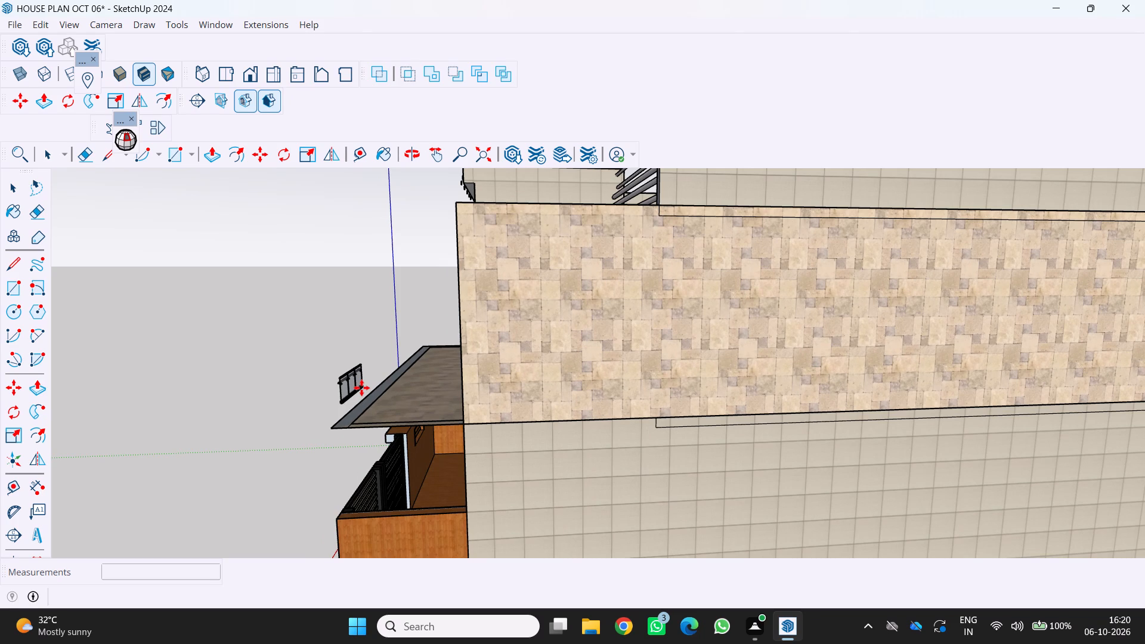
pyautogui.scroll(2, 355, 389)
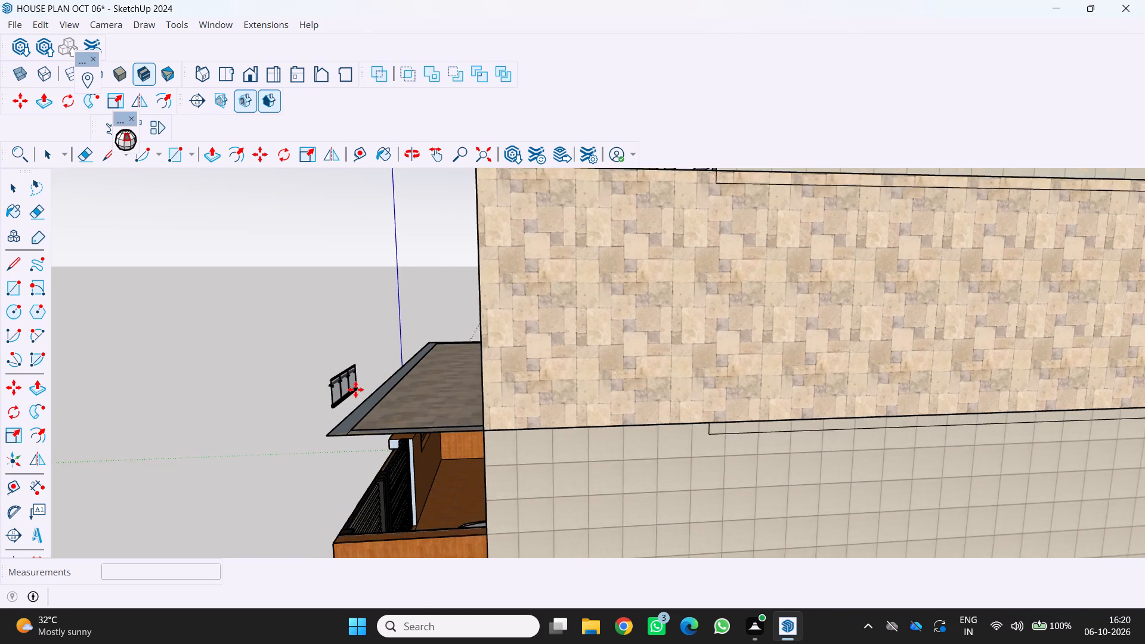
pyautogui.scroll(2, 355, 389)
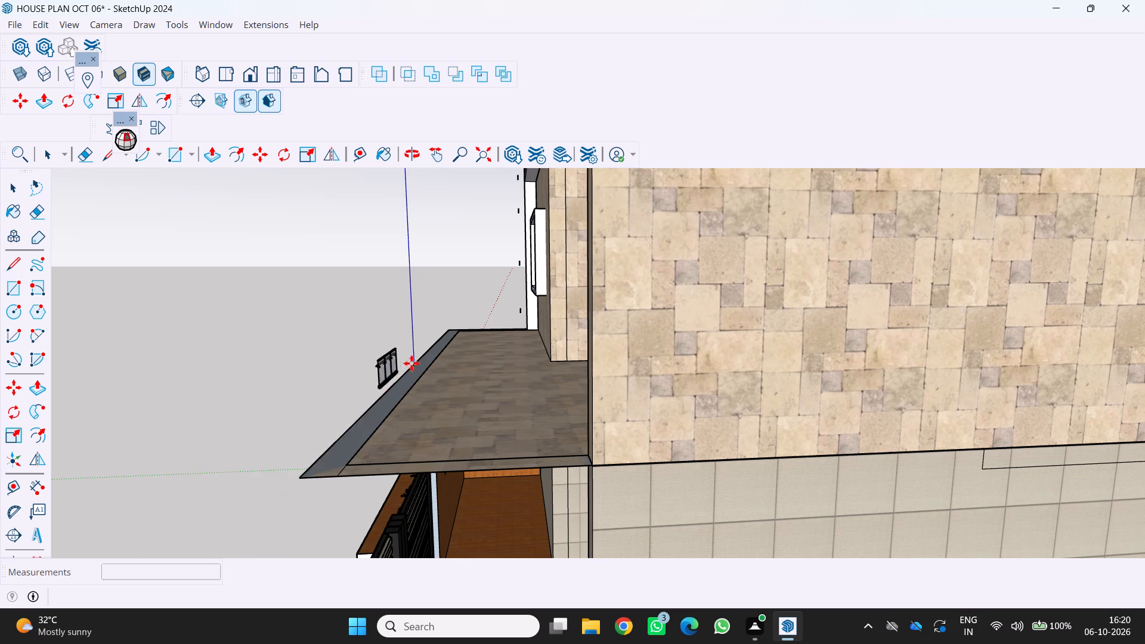
pyautogui.scroll(19, 412, 363)
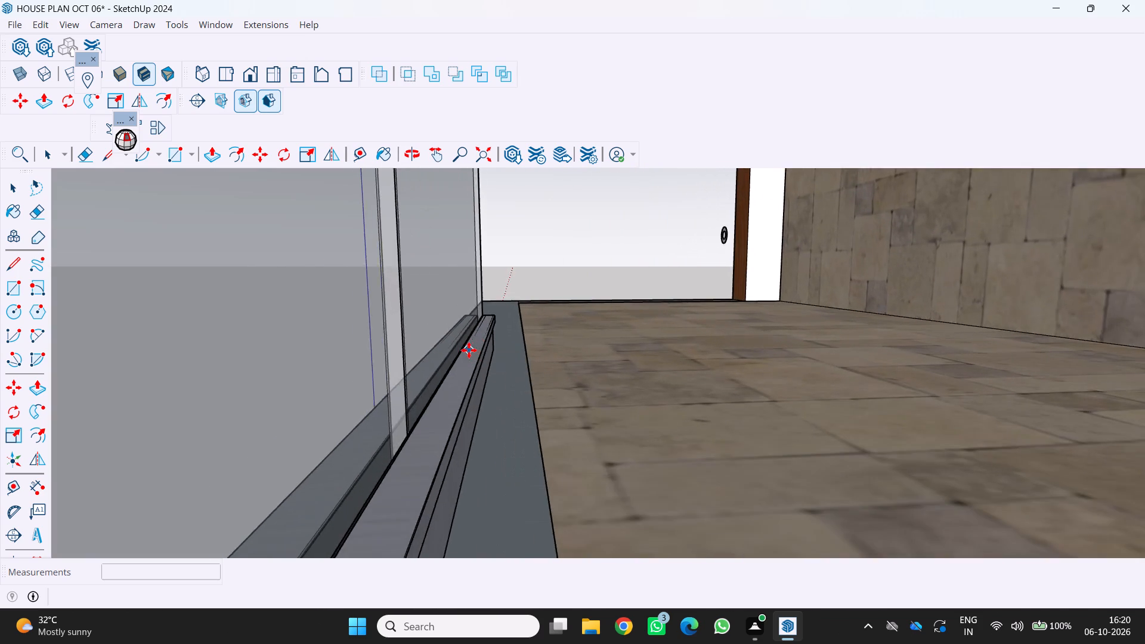
pyautogui.scroll(5, 469, 350)
pyautogui.moveTo(477, 345); pyautogui.dragTo(428, 409, button='middle')
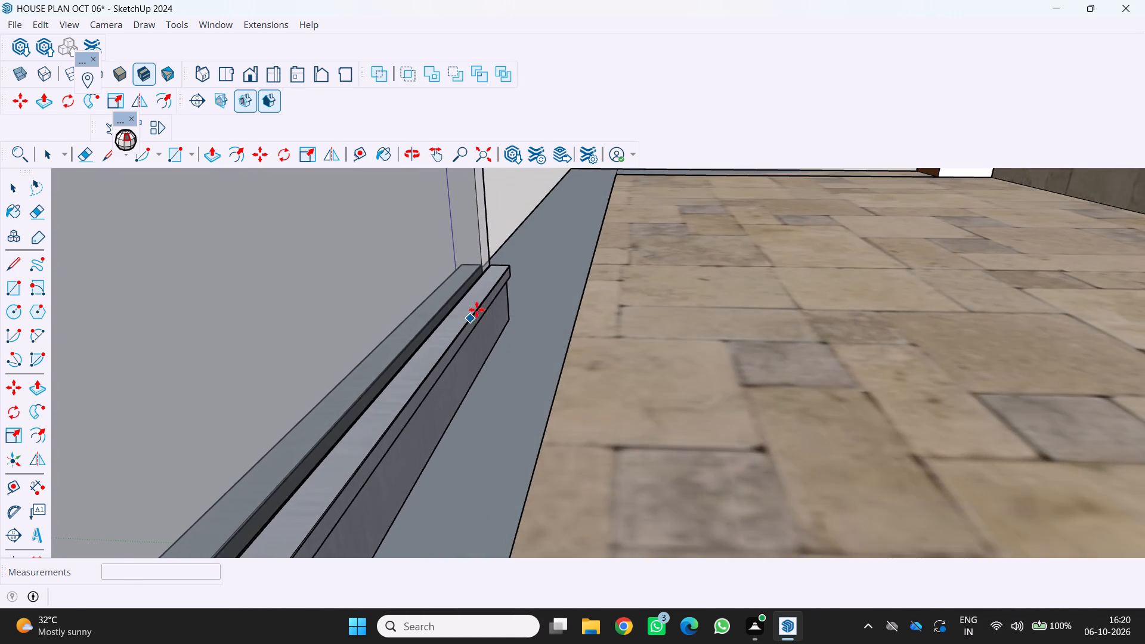
pyautogui.scroll(2, 481, 305)
pyautogui.scroll(-5, 487, 302)
pyautogui.scroll(5, 505, 182)
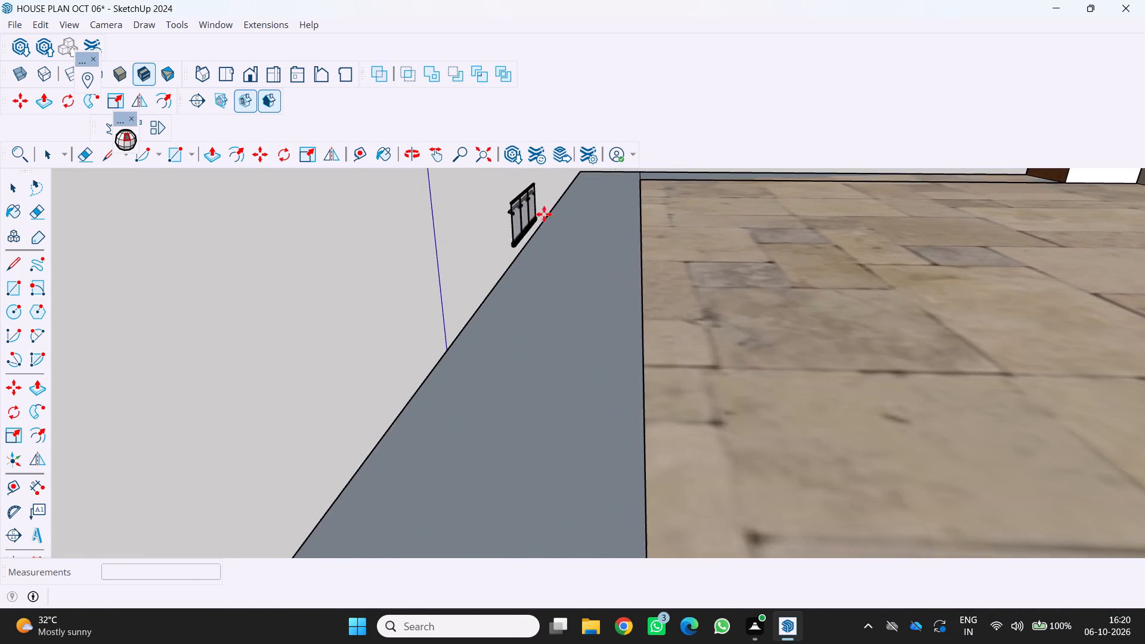
pyautogui.scroll(2, 544, 214)
pyautogui.scroll(-20, 565, 201)
pyautogui.scroll(-2, 565, 201)
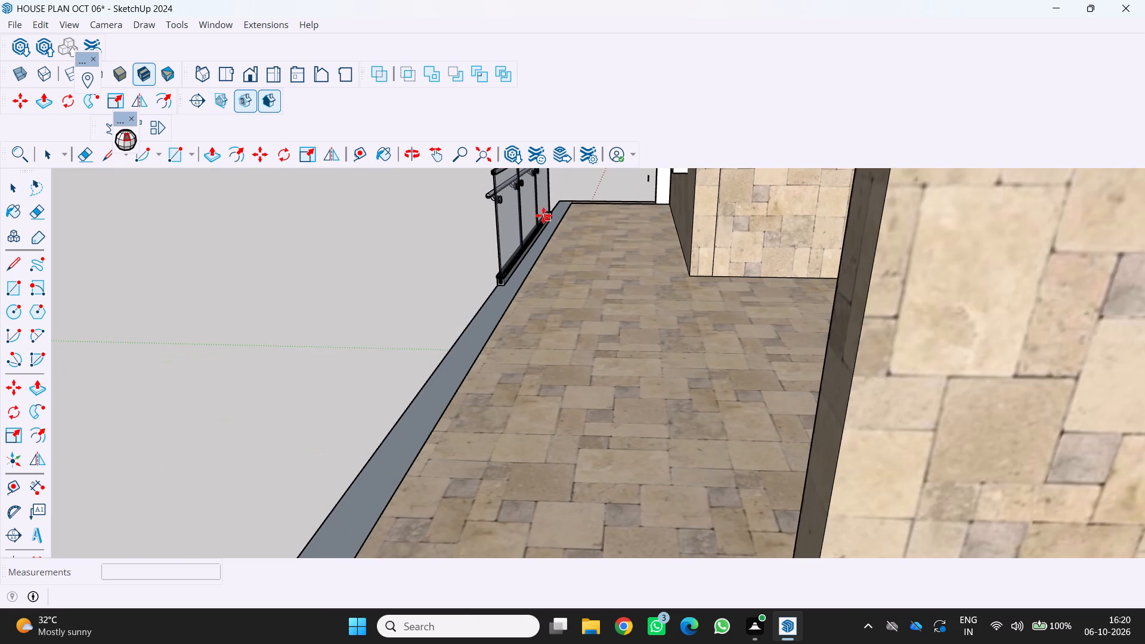
pyautogui.middleClick(543, 215)
pyautogui.scroll(-4, 543, 215)
# Place the loaded glass railing on the open ground beside the house, clear of the front boundary wall.
pyautogui.moveTo(543, 216); pyautogui.dragTo(783, 271, button='middle')
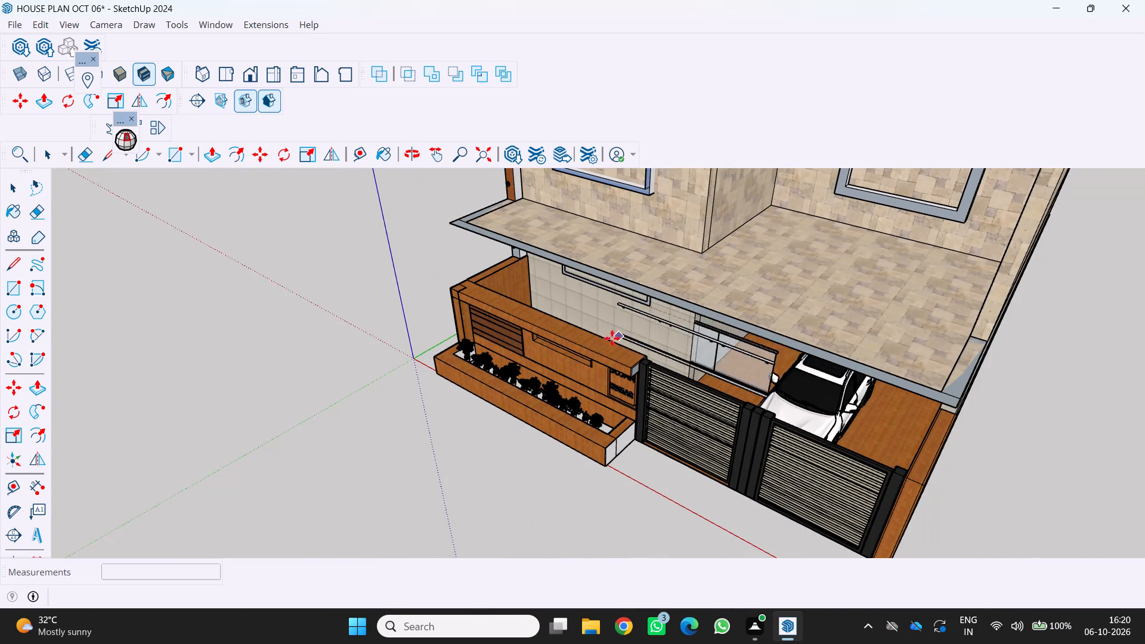
pyautogui.click(265, 321)
# Scale the glass railing in the red-green directions from its end, stretching it to more than the house front's width.
pyautogui.scroll(2, 264, 321)
pyautogui.moveTo(264, 321); pyautogui.dragTo(415, 291, button='middle')
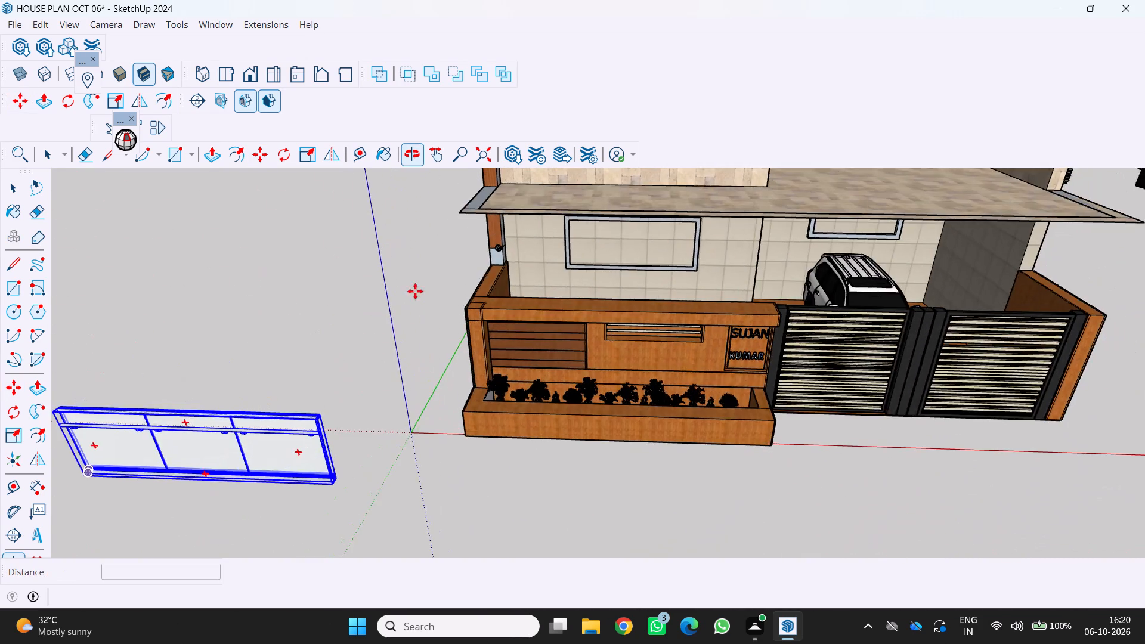
pyautogui.scroll(-4, 344, 335)
pyautogui.scroll(1, 328, 344)
pyautogui.moveTo(328, 344); pyautogui.dragTo(318, 271, button='middle')
pyautogui.scroll(4, 257, 371)
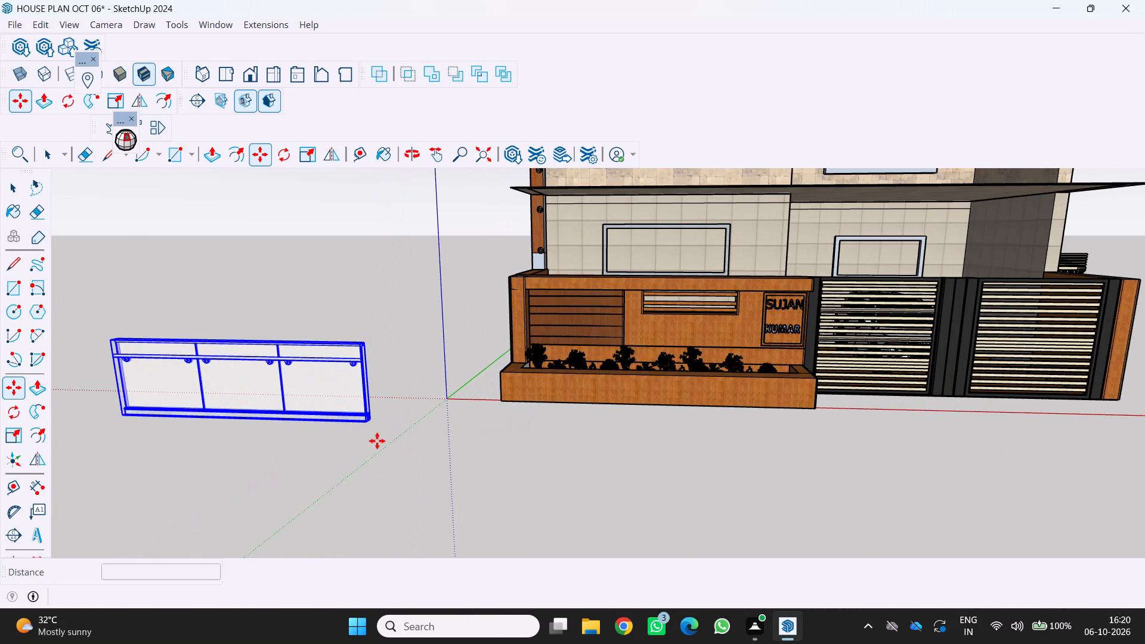
pyautogui.press('s')
pyautogui.click(357, 410)
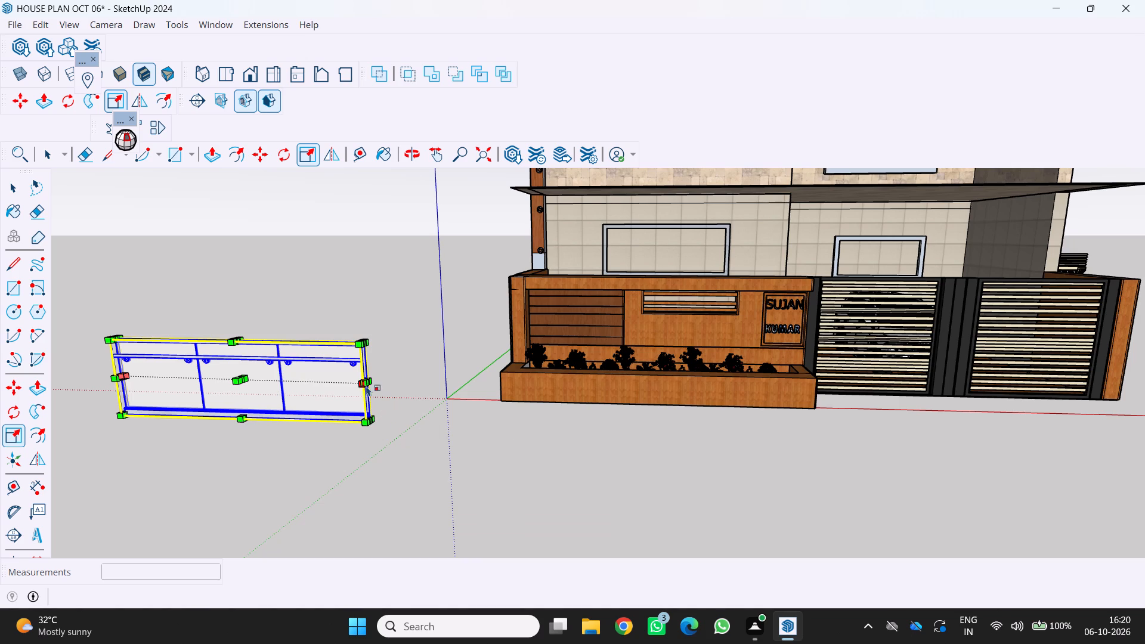
pyautogui.moveTo(361, 380); pyautogui.dragTo(1076, 426)
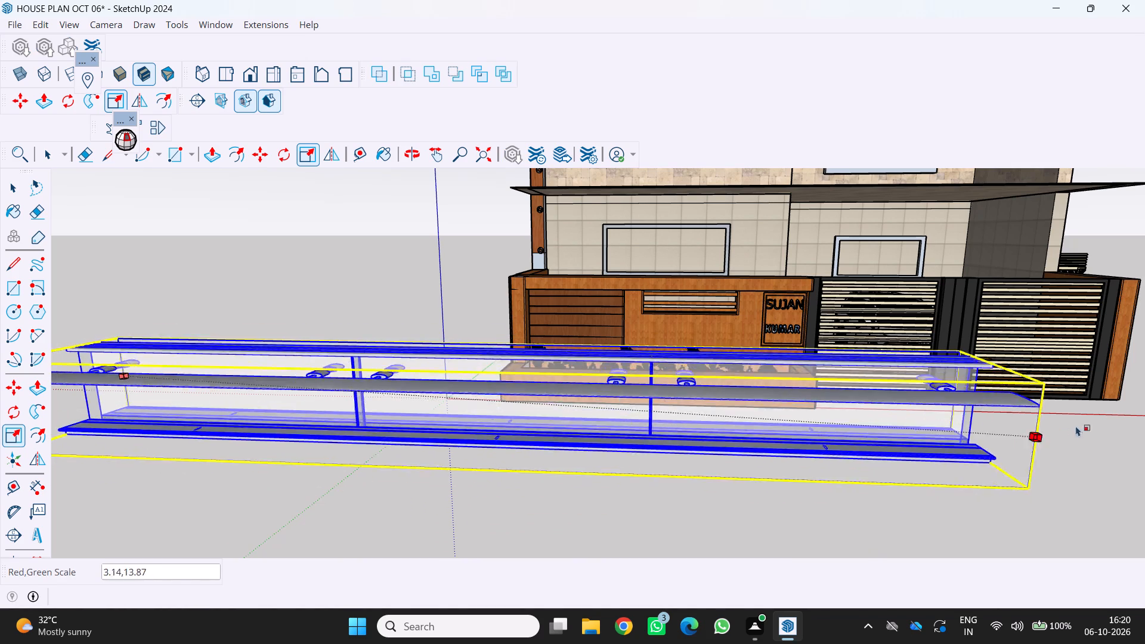
pyautogui.moveTo(1076, 426); pyautogui.dragTo(1132, 405)
pyautogui.click(642, 533)
pyautogui.scroll(-3, 600, 472)
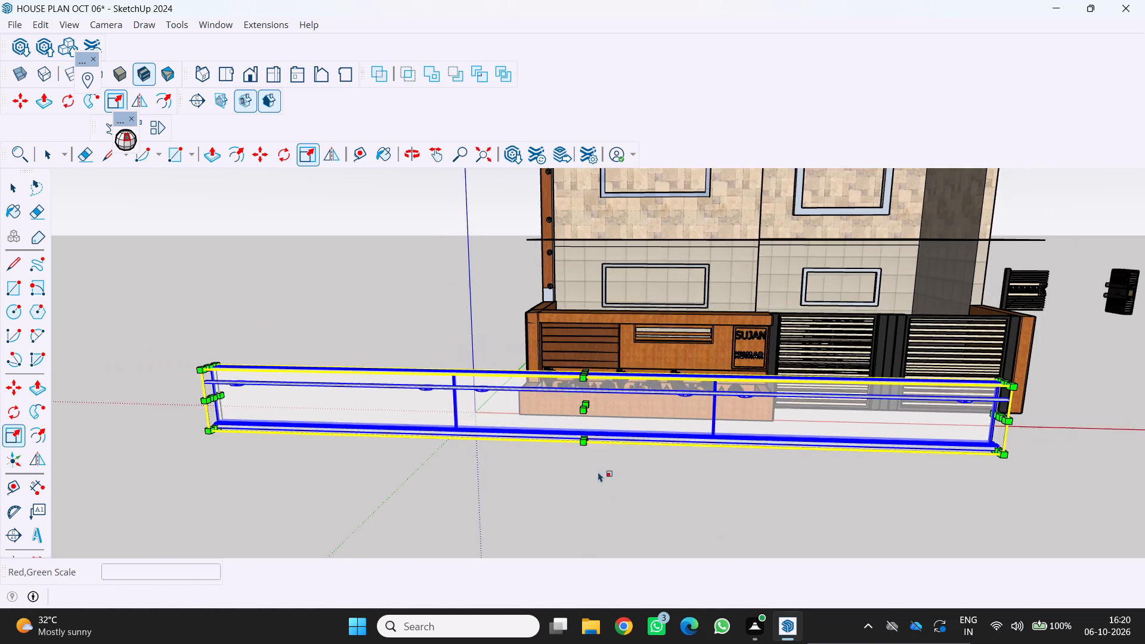
pyautogui.scroll(-1, 598, 472)
pyautogui.press('space')
pyautogui.press('End')
pyautogui.press('End')
pyautogui.press('End')
pyautogui.press('End')
pyautogui.press('End')
pyautogui.press('End')
pyautogui.press('End')
pyautogui.press('End')
pyautogui.press('End')
pyautogui.press('End')
pyautogui.press('End')
pyautogui.press('End')
pyautogui.press('End')
pyautogui.press('End')
pyautogui.press('End')
pyautogui.press('End')
pyautogui.press('End')
pyautogui.press('End')
pyautogui.press('End')
pyautogui.press('End')
pyautogui.click(431, 509)
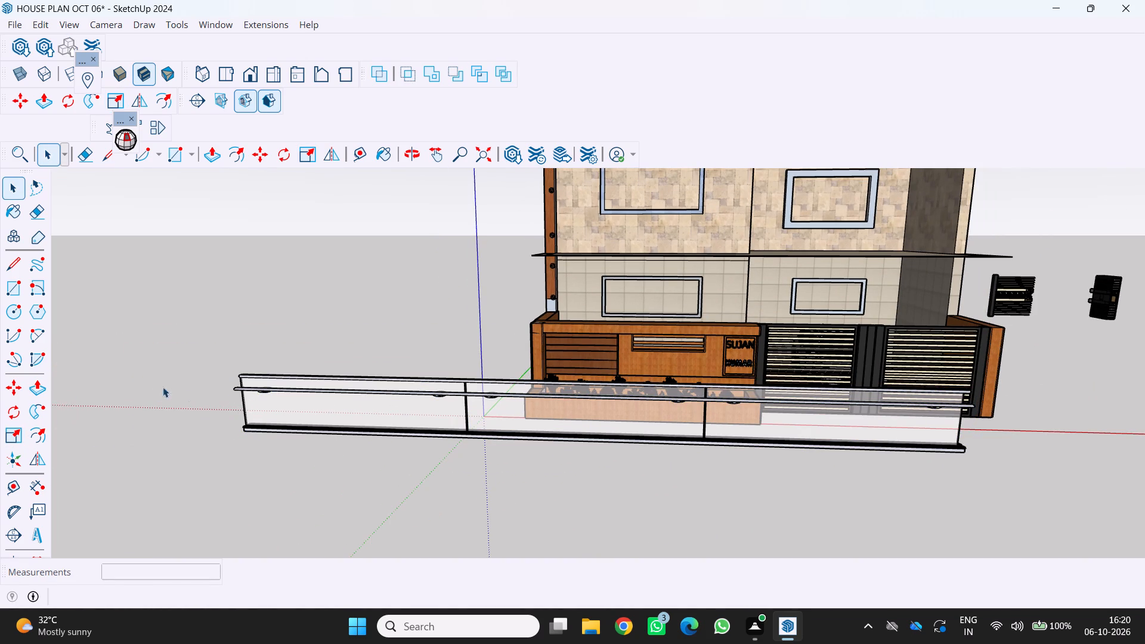
# Move the stretched glass railing by its lower end corner onto the balcony slab's outer front corner beside the wooden trim column.
pyautogui.click(236, 401)
pyautogui.click(247, 411)
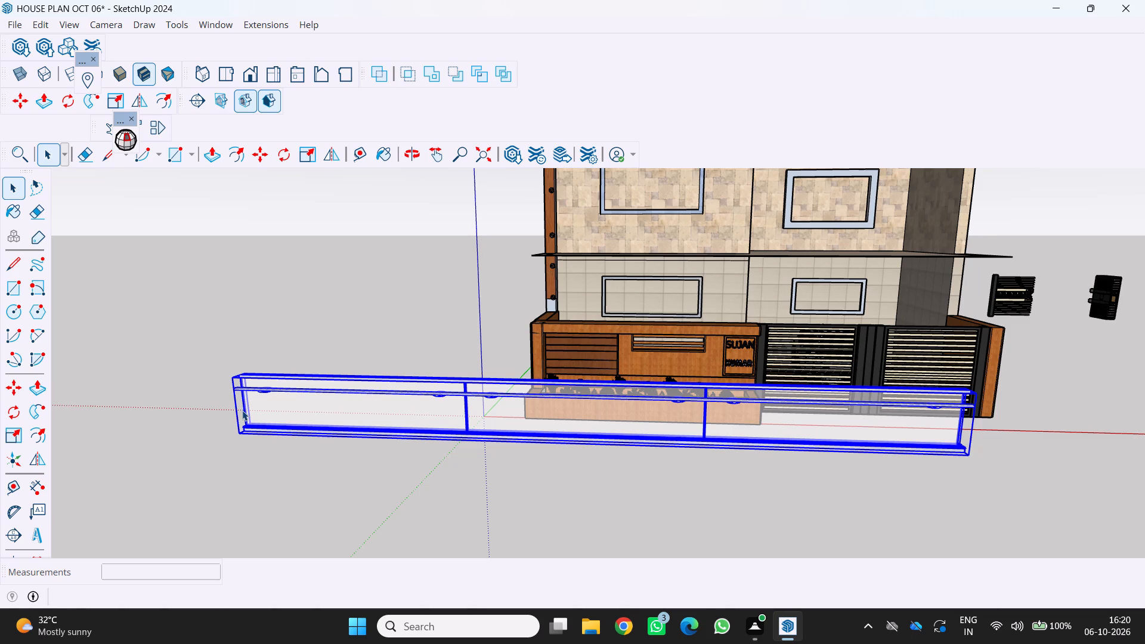
pyautogui.press('m')
pyautogui.press('End')
pyautogui.press('End')
pyautogui.press('End')
pyautogui.press('End')
pyautogui.press('End')
pyautogui.press('End')
pyautogui.press('End')
pyautogui.press('End')
pyautogui.press('End')
pyautogui.press('End')
pyautogui.press('End')
pyautogui.press('End')
pyautogui.press('End')
pyautogui.press('End')
pyautogui.press('End')
pyautogui.press('End')
pyautogui.press('End')
pyautogui.press('End')
pyautogui.press('End')
pyautogui.press('End')
pyautogui.scroll(3, 225, 382)
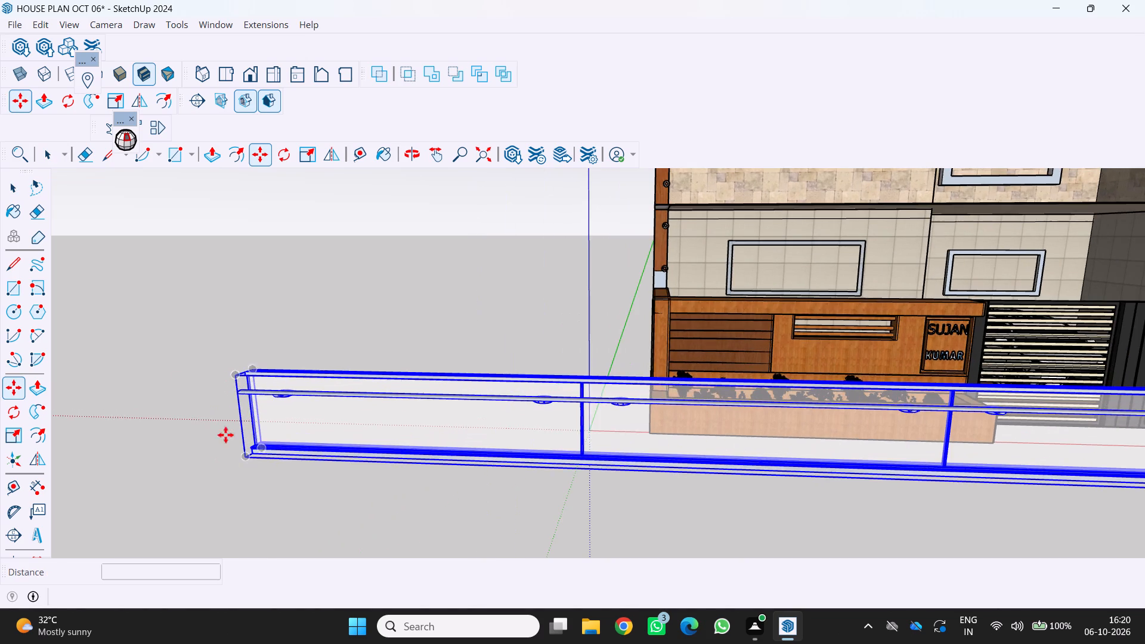
pyautogui.scroll(12, 231, 472)
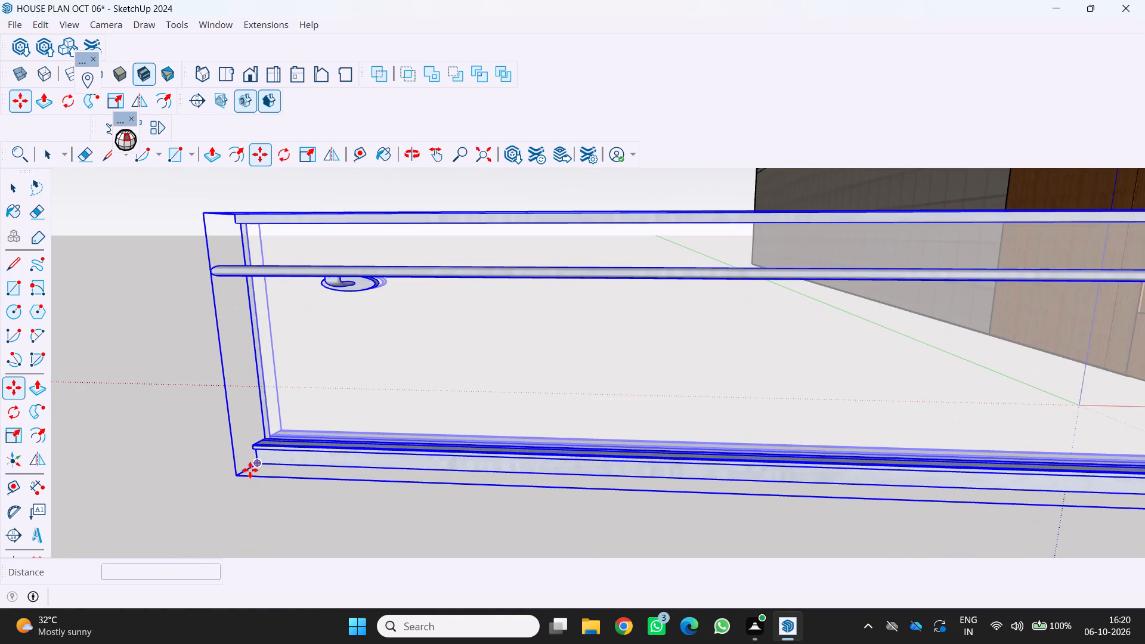
pyautogui.click(253, 462)
pyautogui.scroll(-5, 318, 395)
pyautogui.scroll(-5, 286, 329)
pyautogui.scroll(-2, 234, 312)
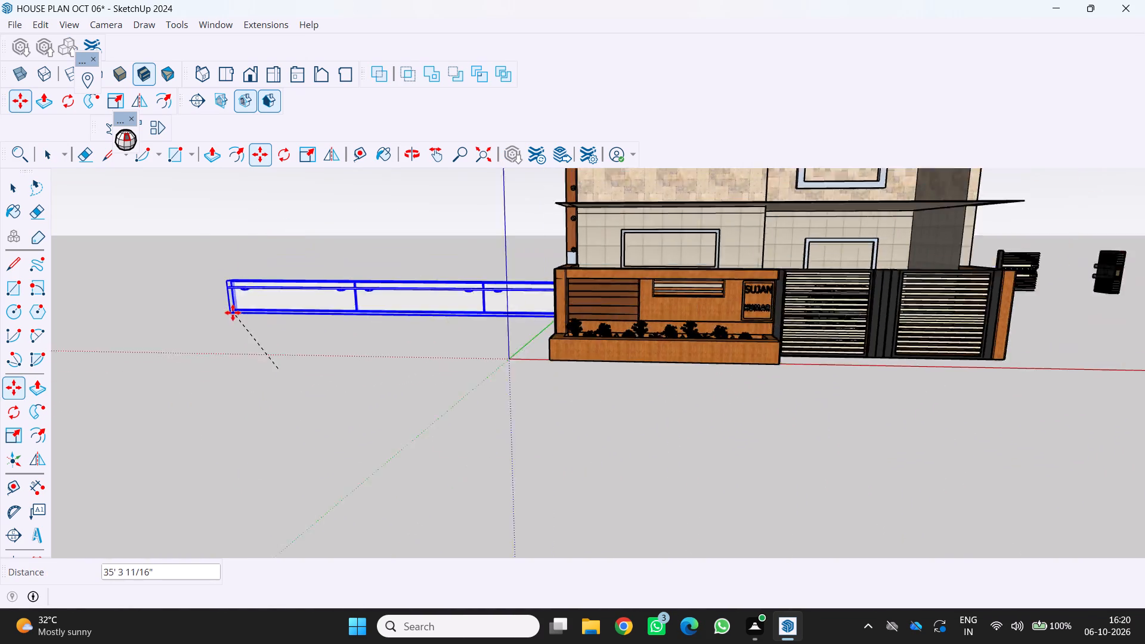
pyautogui.scroll(-3, 233, 312)
pyautogui.scroll(5, 486, 233)
pyautogui.scroll(5, 432, 244)
pyautogui.moveTo(456, 220); pyautogui.dragTo(496, 314, button='middle')
pyautogui.scroll(1, 439, 264)
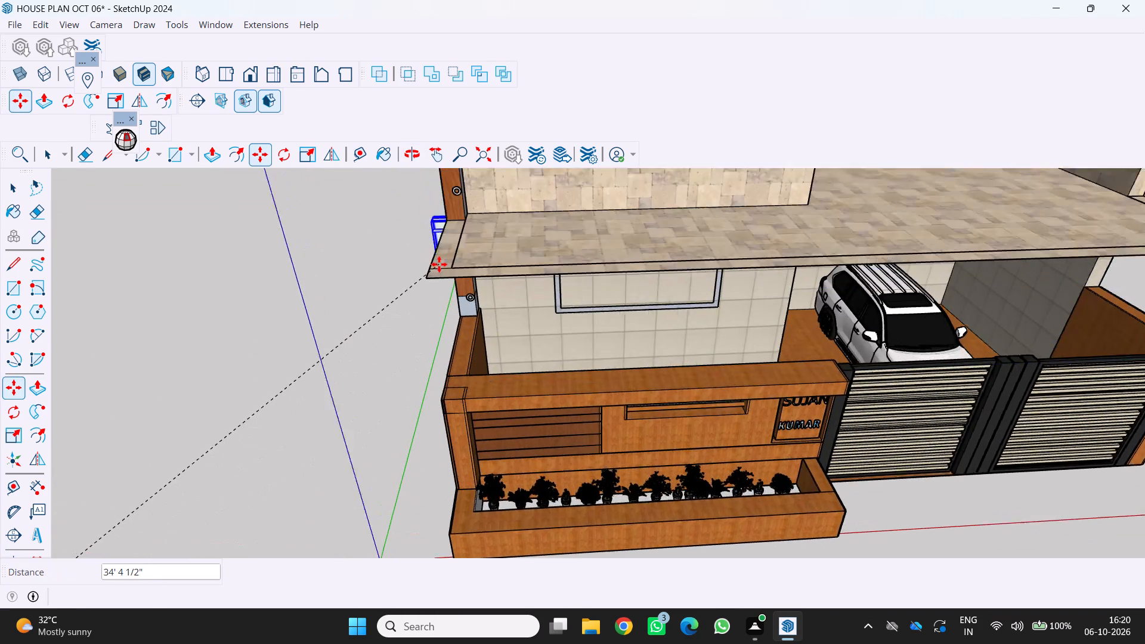
pyautogui.scroll(3, 439, 264)
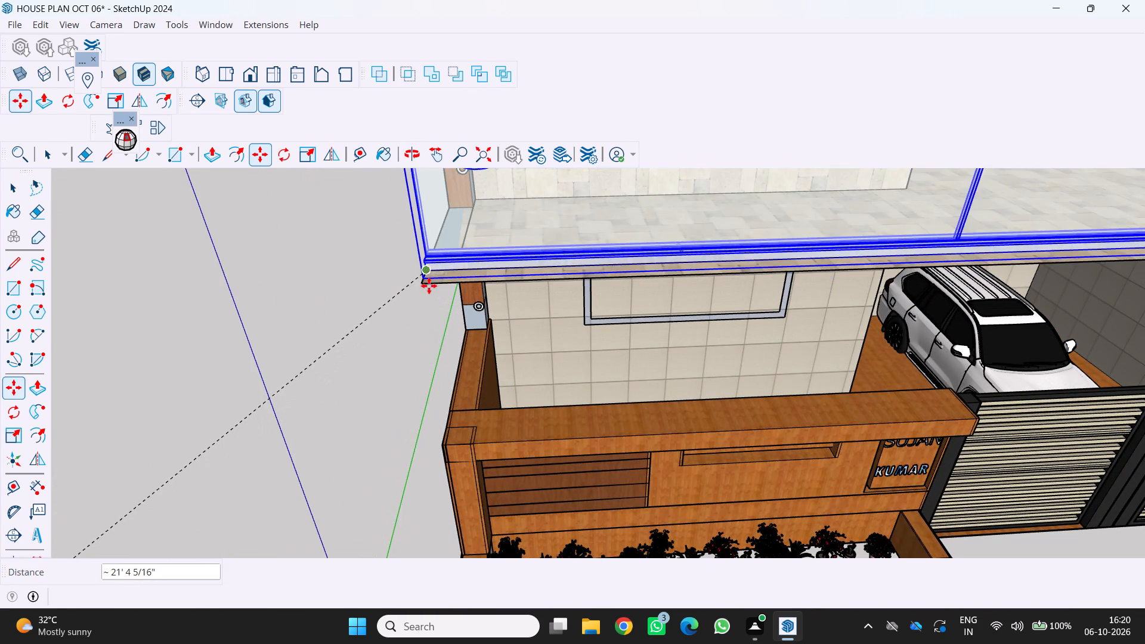
pyautogui.click(428, 291)
# Scale the railing from its free end by about 0.72 in red and -5.03 in green, ending near the slab's far corner.
pyautogui.scroll(-11, 427, 291)
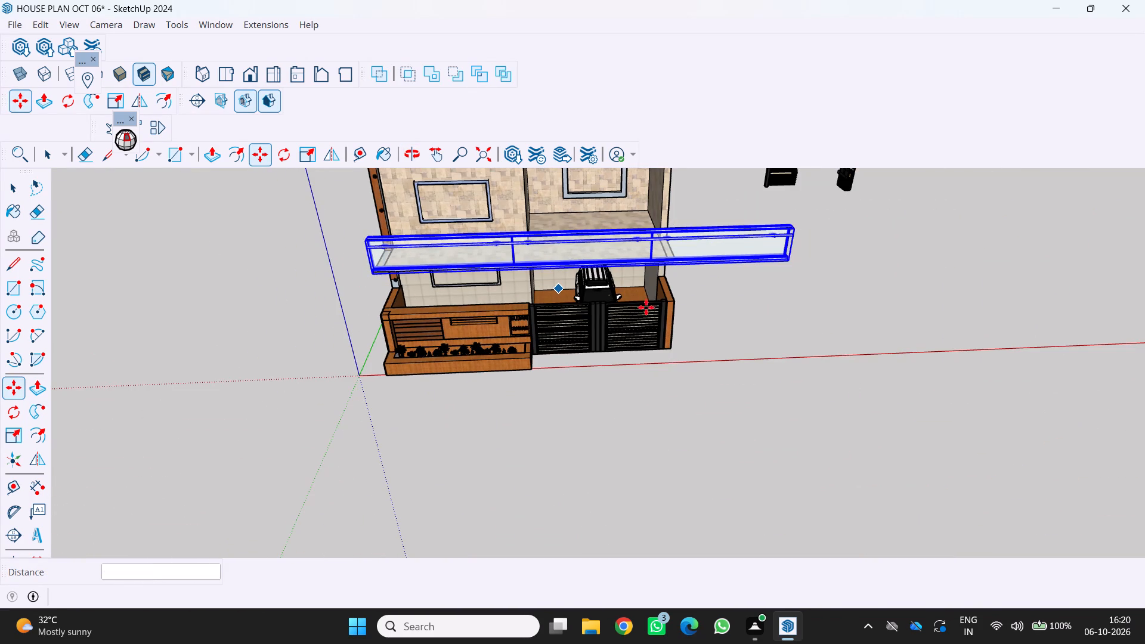
pyautogui.scroll(-1, 669, 310)
pyautogui.moveTo(669, 310); pyautogui.dragTo(590, 267, button='middle')
pyautogui.scroll(-3, 586, 267)
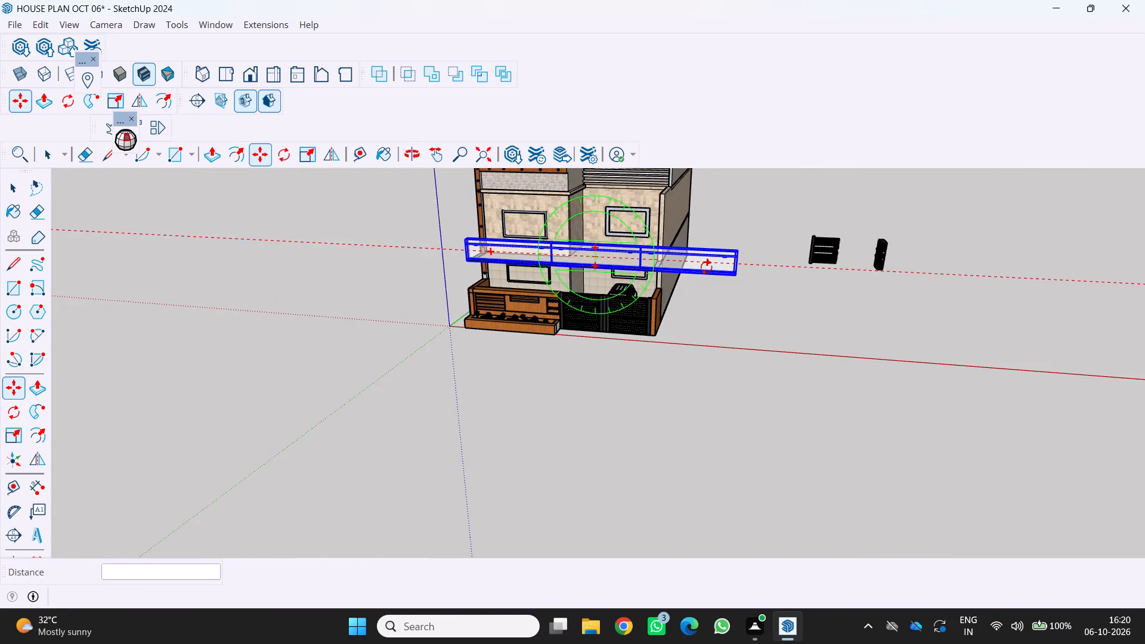
pyautogui.press('s')
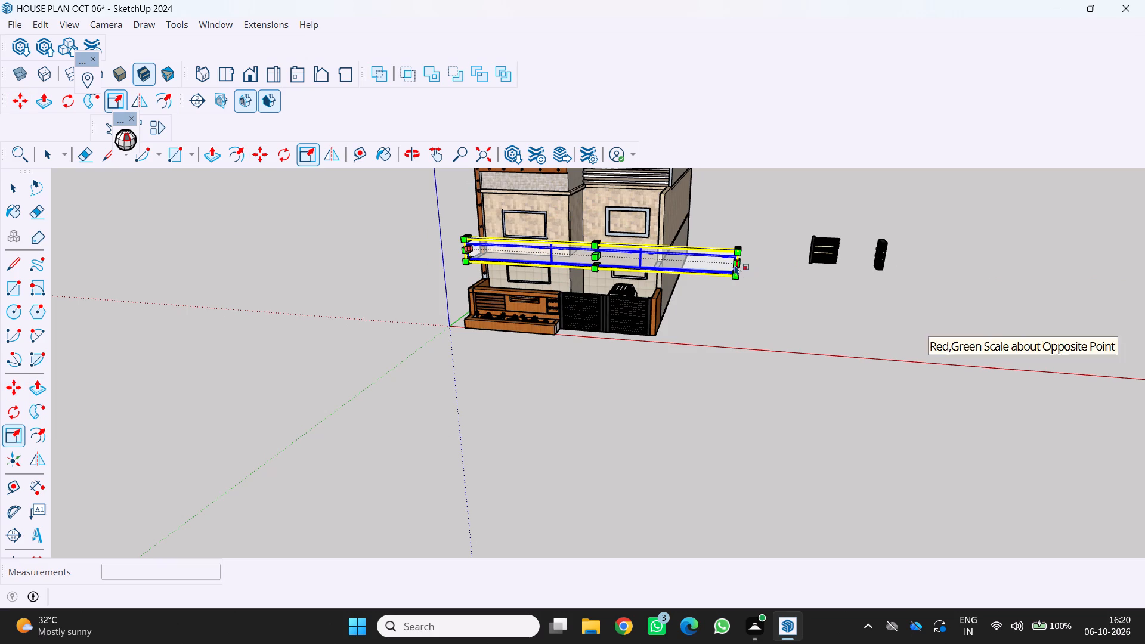
pyautogui.click(735, 265)
pyautogui.scroll(6, 654, 249)
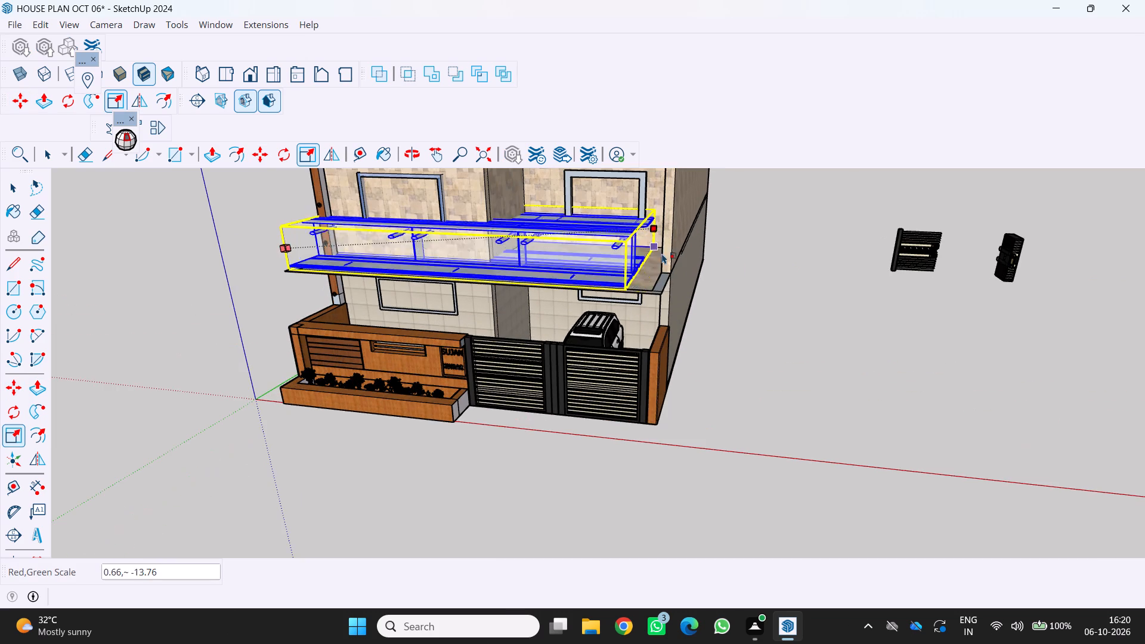
pyautogui.click(674, 261)
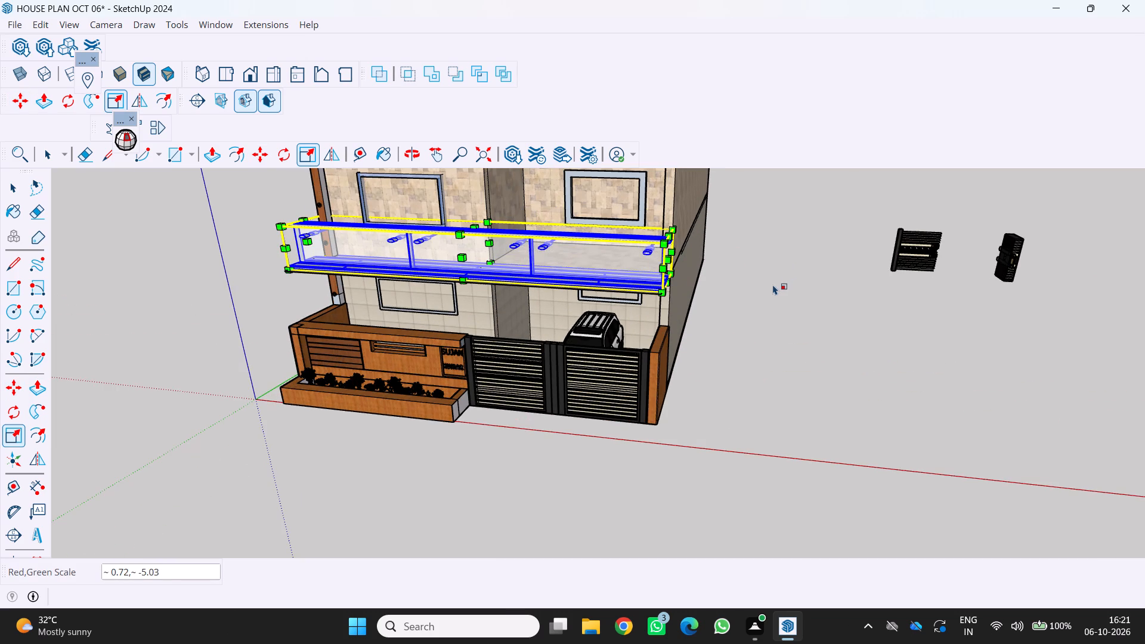
pyautogui.press('space')
pyautogui.click(721, 296)
pyautogui.press('End')
pyautogui.press('End')
pyautogui.press('End')
pyautogui.press('End')
pyautogui.press('End')
pyautogui.press('End')
pyautogui.press('End')
pyautogui.press('End')
pyautogui.press('End')
pyautogui.press('End')
pyautogui.press('End')
pyautogui.press('End')
pyautogui.press('End')
pyautogui.press('End')
pyautogui.press('End')
pyautogui.press('End')
pyautogui.press('End')
pyautogui.press('End')
pyautogui.press('End')
pyautogui.press('End')
# Examine the scaled railing's fit on the balcony slab from the front, the side and above.
pyautogui.scroll(-3, 720, 298)
pyautogui.scroll(1, 719, 298)
pyautogui.moveTo(719, 298); pyautogui.dragTo(699, 308, button='middle')
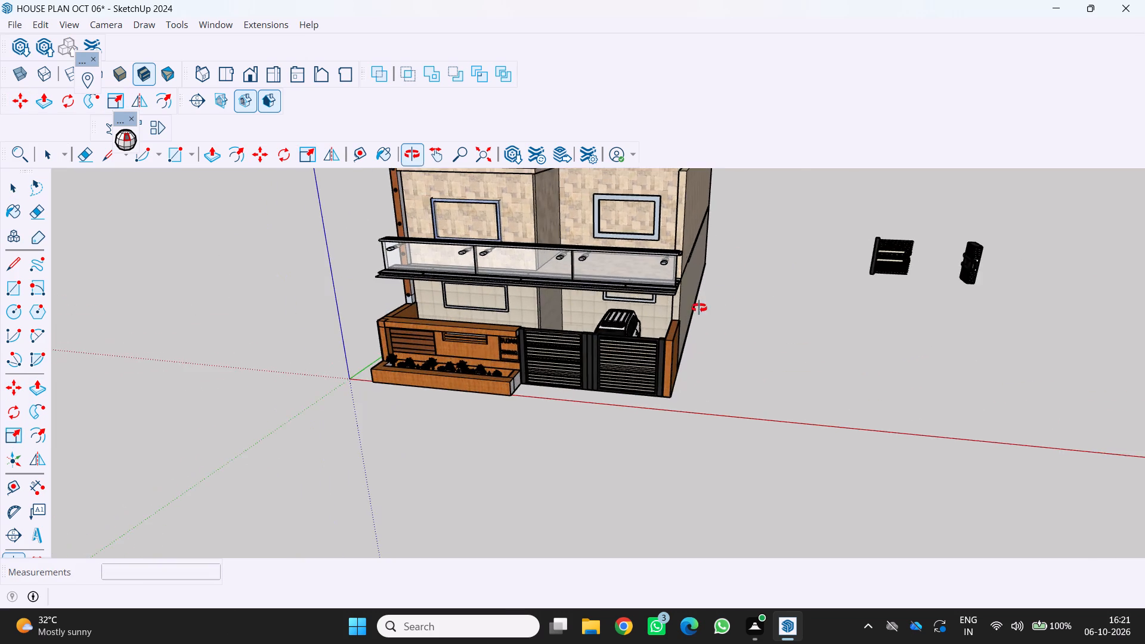
pyautogui.moveTo(699, 308); pyautogui.dragTo(467, 373, button='middle')
pyautogui.scroll(2, 514, 340)
pyautogui.moveTo(517, 338); pyautogui.dragTo(426, 382, button='middle')
pyautogui.scroll(1, 517, 338)
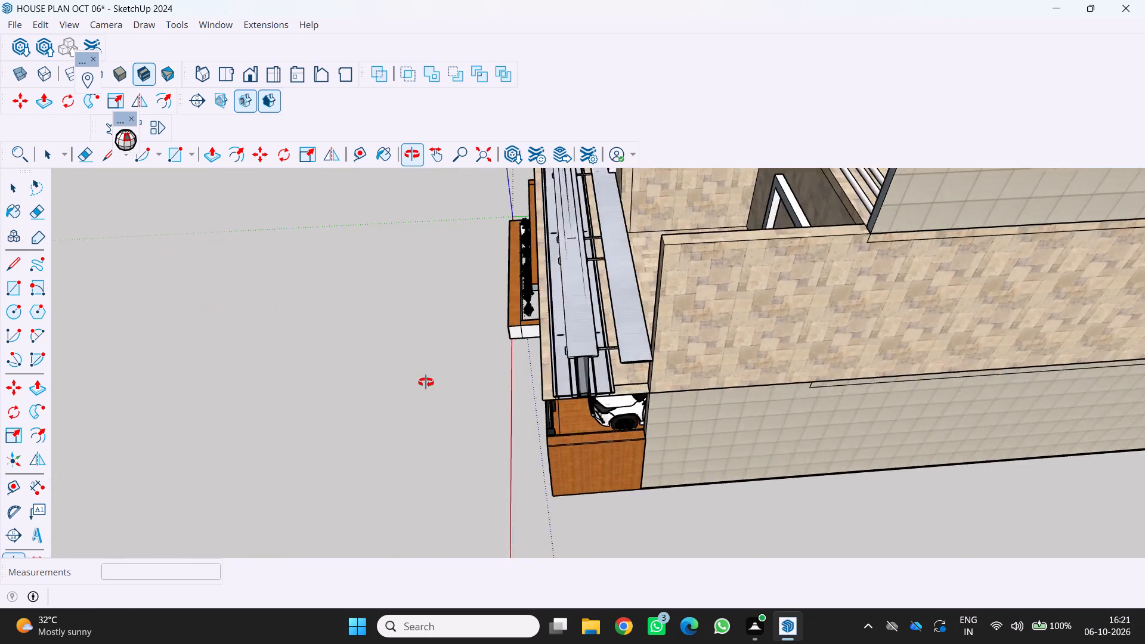
pyautogui.moveTo(426, 382); pyautogui.dragTo(314, 402, button='middle')
pyautogui.scroll(-4, 314, 402)
pyautogui.moveTo(313, 402); pyautogui.dragTo(649, 407, button='middle')
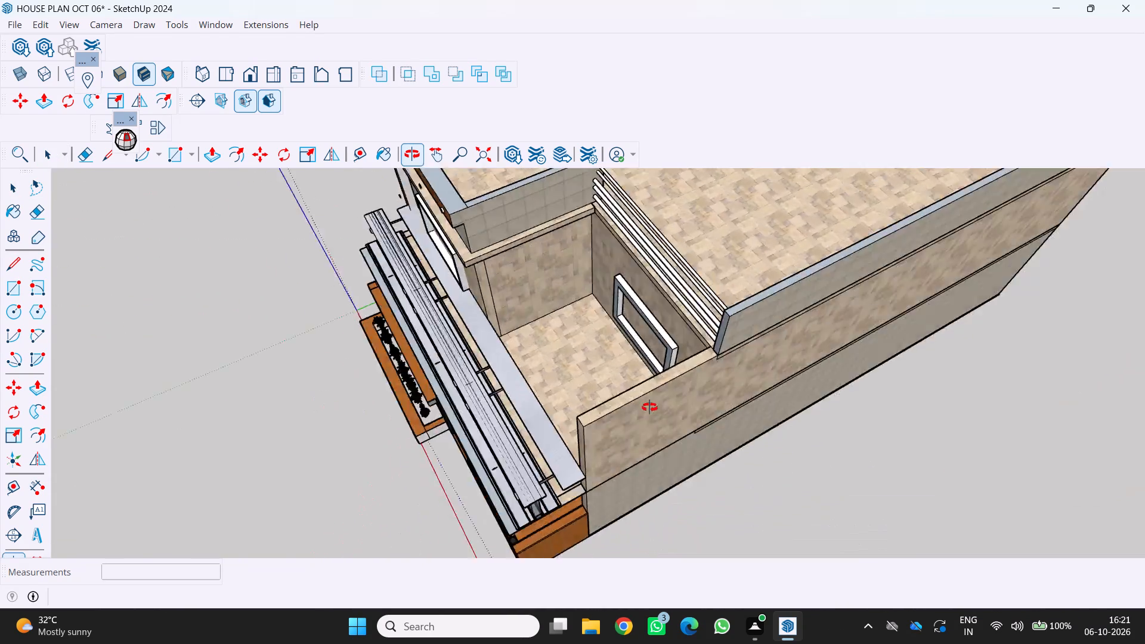
pyautogui.moveTo(649, 407); pyautogui.dragTo(781, 269, button='middle')
# Move the glass railing off the balcony slab by its lower front corner, about 52' 3" onto the open ground beside the house.
pyautogui.click(463, 394)
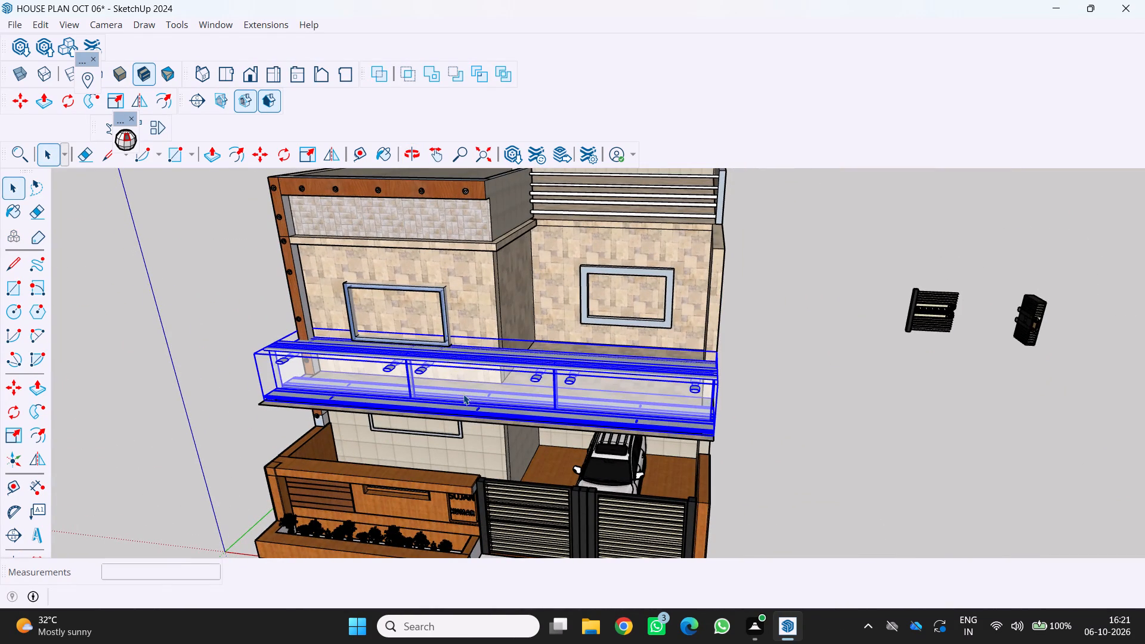
pyautogui.press('m')
pyautogui.press('End')
pyautogui.press('End')
pyautogui.press('End')
pyautogui.press('End')
pyautogui.press('End')
pyautogui.press('End')
pyautogui.press('End')
pyautogui.press('End')
pyautogui.press('End')
pyautogui.press('End')
pyautogui.press('End')
pyautogui.press('End')
pyautogui.press('End')
pyautogui.press('End')
pyautogui.press('End')
pyautogui.press('End')
pyautogui.press('End')
pyautogui.press('End')
pyautogui.press('End')
pyautogui.press('End')
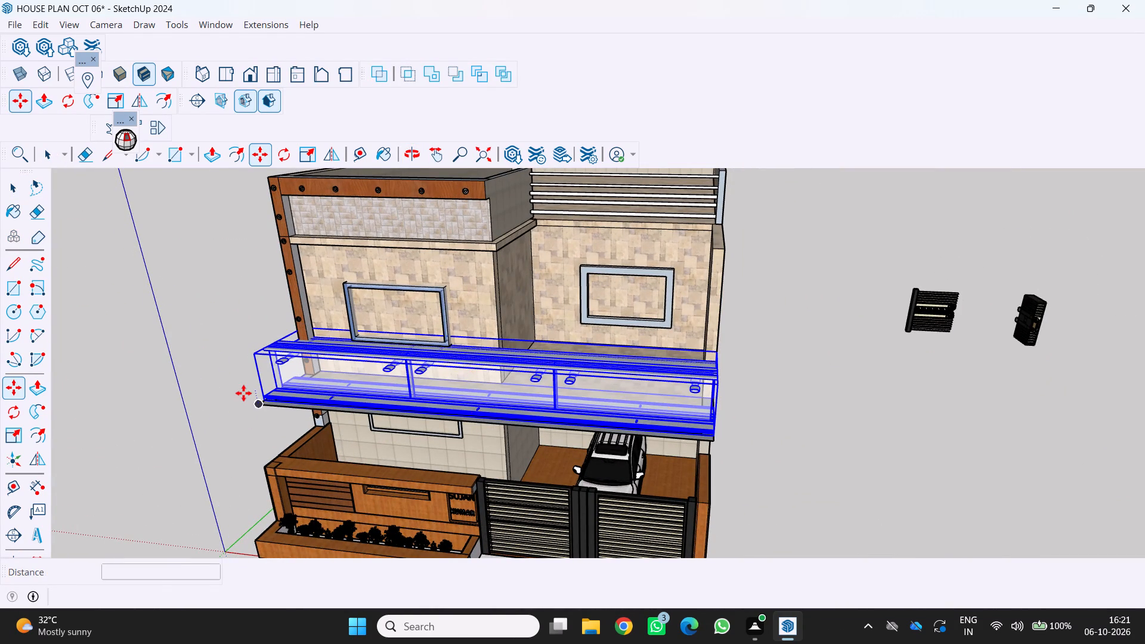
pyautogui.click(259, 400)
pyautogui.scroll(-6, 192, 388)
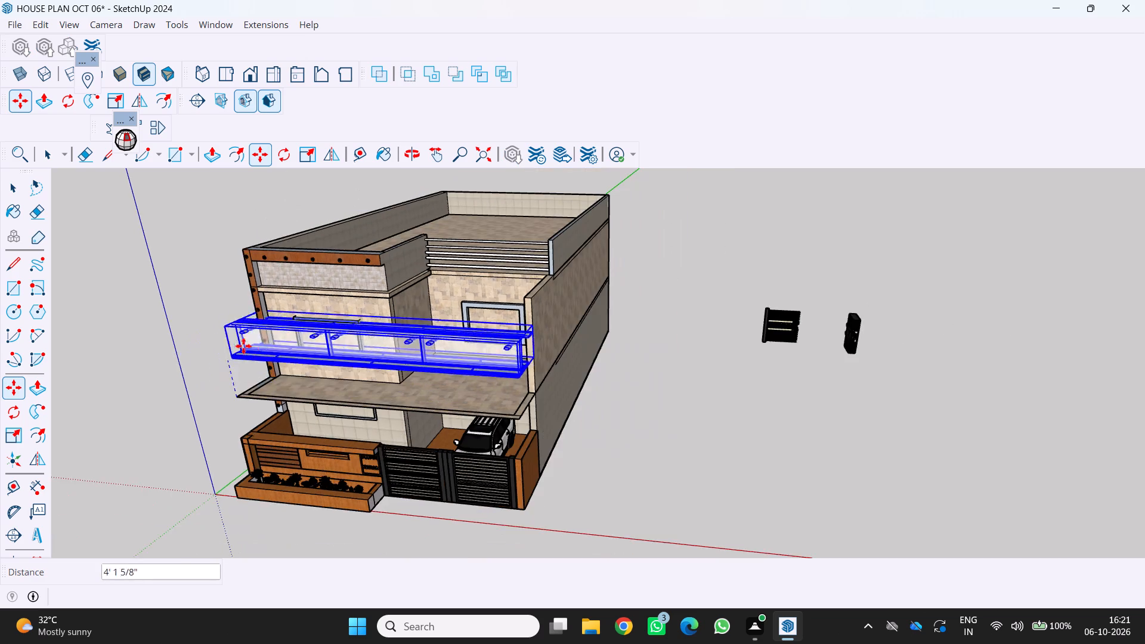
pyautogui.scroll(-4, 260, 339)
pyautogui.click(588, 408)
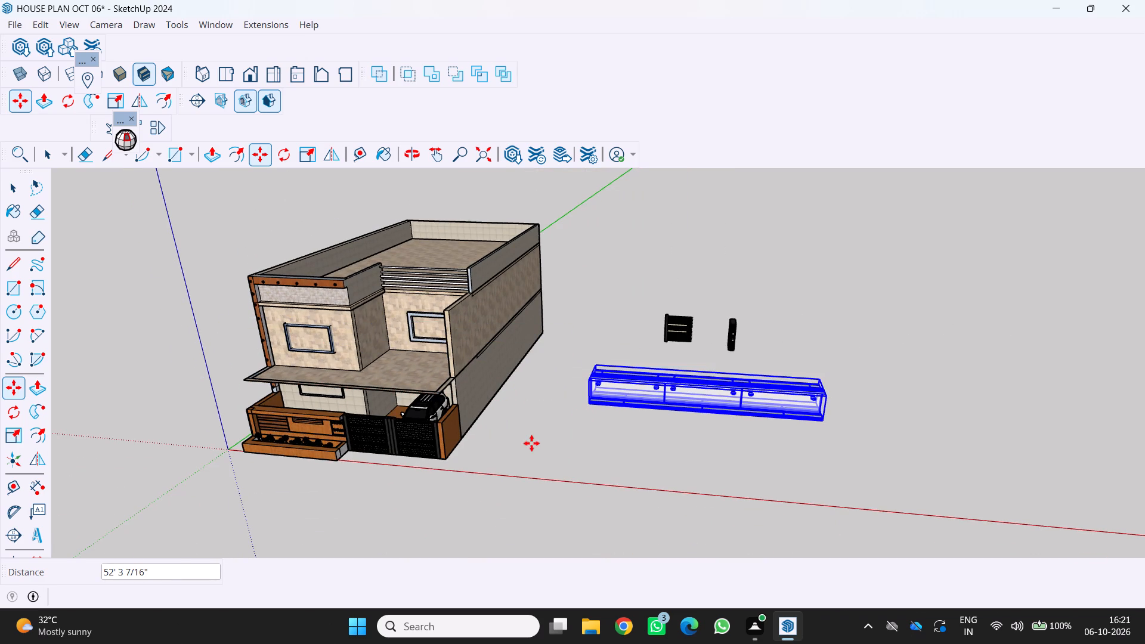
pyautogui.press('space')
pyautogui.press('End')
pyautogui.press('End')
pyautogui.press('End')
pyautogui.press('End')
pyautogui.press('End')
pyautogui.press('End')
pyautogui.press('End')
pyautogui.press('End')
pyautogui.press('End')
pyautogui.press('End')
pyautogui.press('End')
pyautogui.press('End')
pyautogui.press('End')
pyautogui.press('End')
pyautogui.press('End')
pyautogui.press('End')
pyautogui.press('End')
pyautogui.press('End')
pyautogui.press('End')
pyautogui.press('End')
pyautogui.scroll(2, 680, 420)
pyautogui.scroll(-4, 680, 420)
pyautogui.click(646, 437)
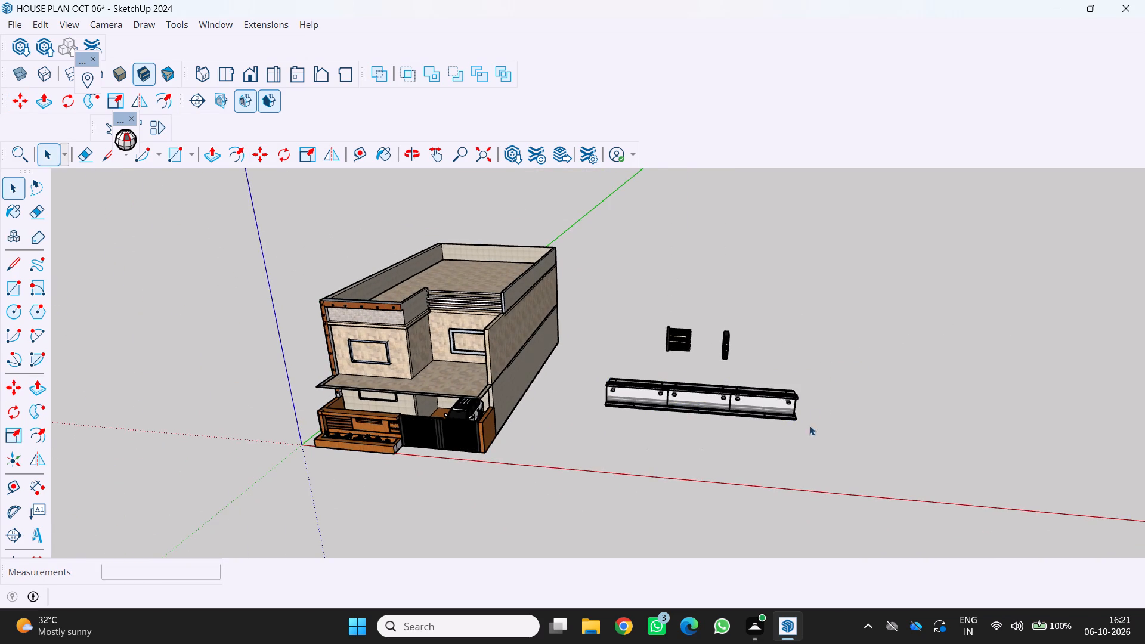
# Open the nested parts inside the glass railing and delete the wide flat strip running along its house-facing side.
pyautogui.moveTo(815, 416); pyautogui.dragTo(658, 383, button='middle')
pyautogui.scroll(1, 729, 374)
pyautogui.scroll(3, 709, 443)
pyautogui.moveTo(709, 443); pyautogui.dragTo(506, 499, button='middle')
pyautogui.scroll(2, 256, 500)
pyautogui.scroll(6, 315, 470)
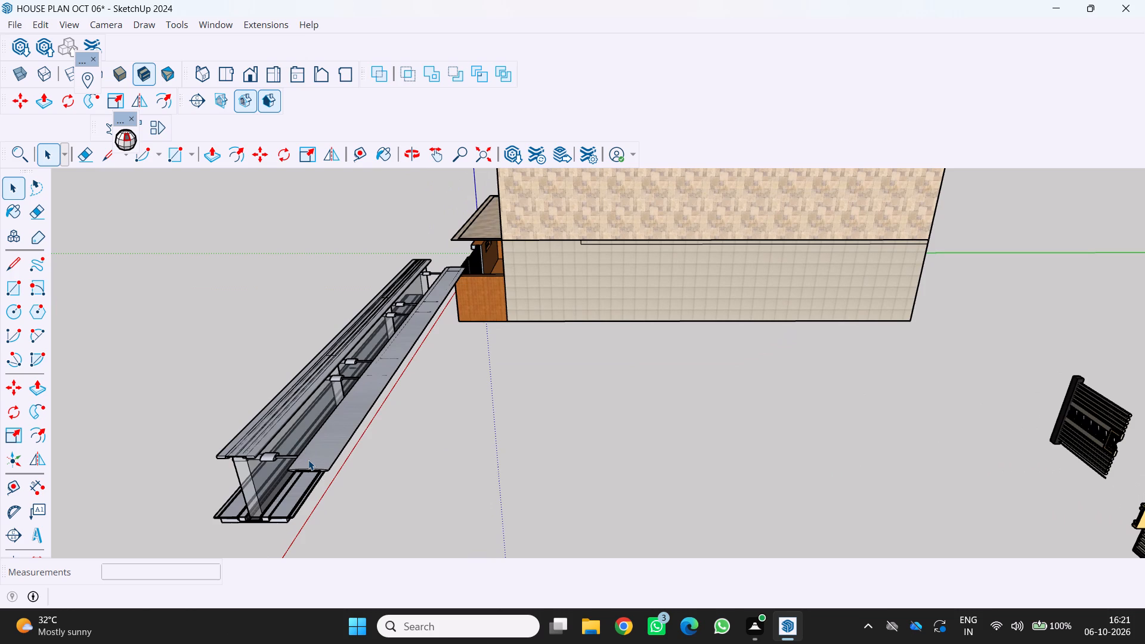
pyautogui.click(308, 460)
pyautogui.doubleClick(308, 461)
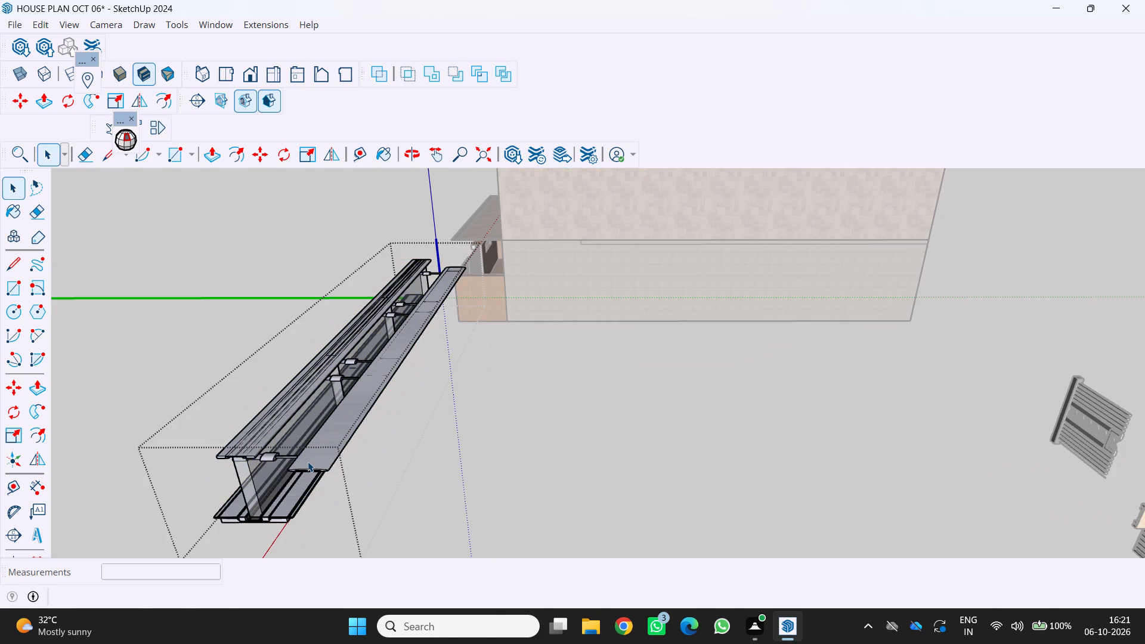
pyautogui.doubleClick(308, 462)
pyautogui.press('Delete')
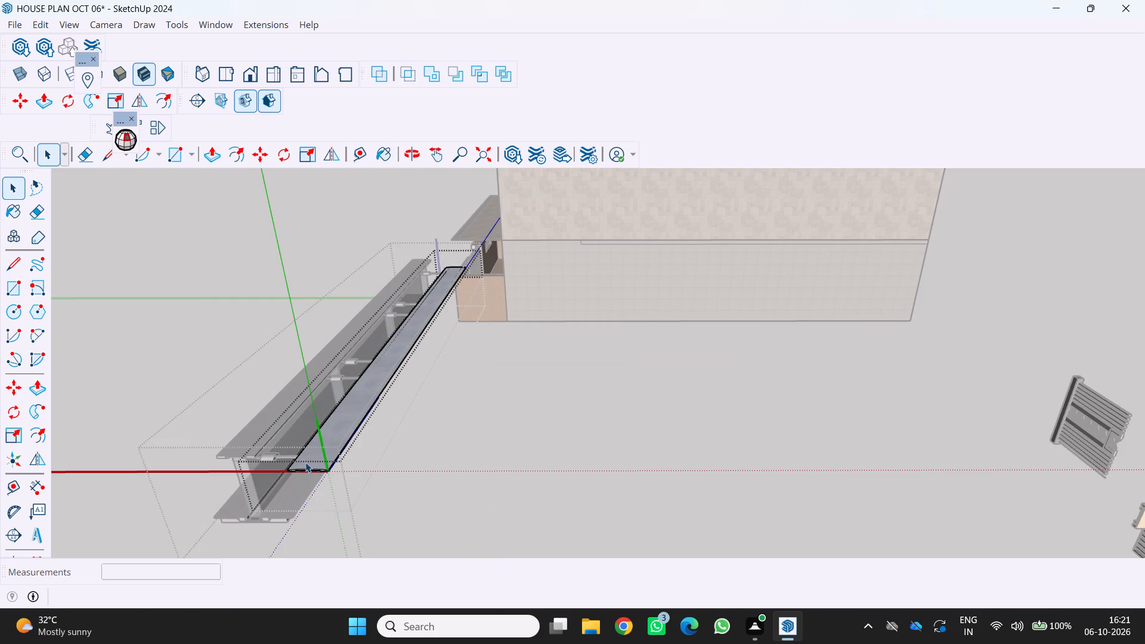
pyautogui.press('Delete')
pyautogui.click(303, 464)
pyautogui.click(320, 444)
pyautogui.press('Delete')
pyautogui.click(320, 444)
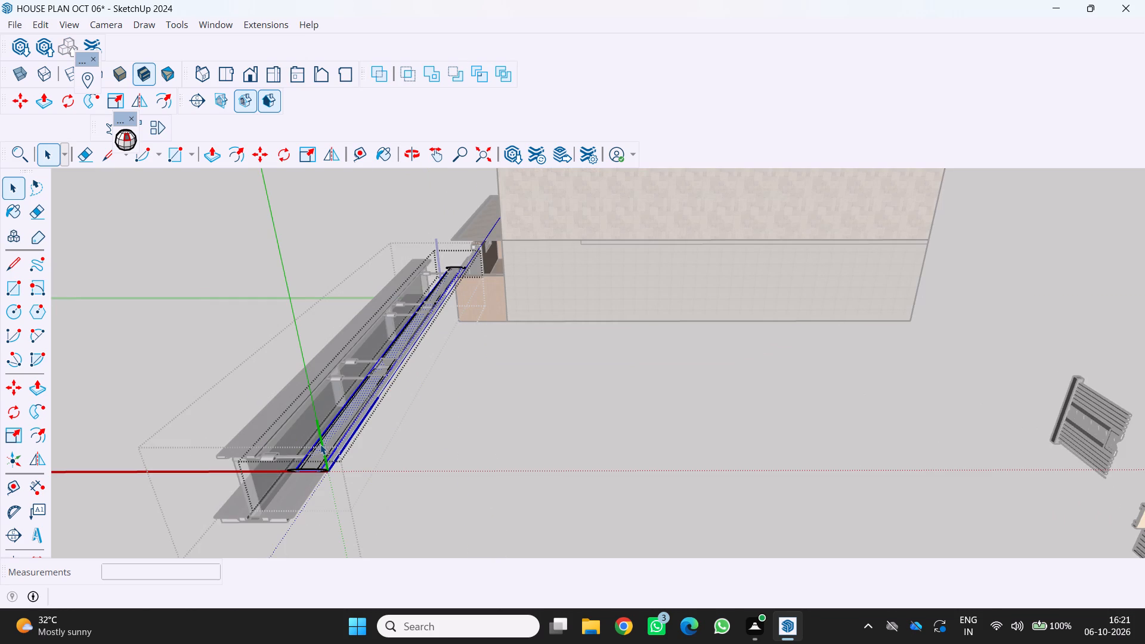
pyautogui.press('Delete')
pyautogui.press('Delete')
pyautogui.press('Delete')
pyautogui.doubleClick(318, 444)
pyautogui.press('Delete')
pyautogui.doubleClick(315, 480)
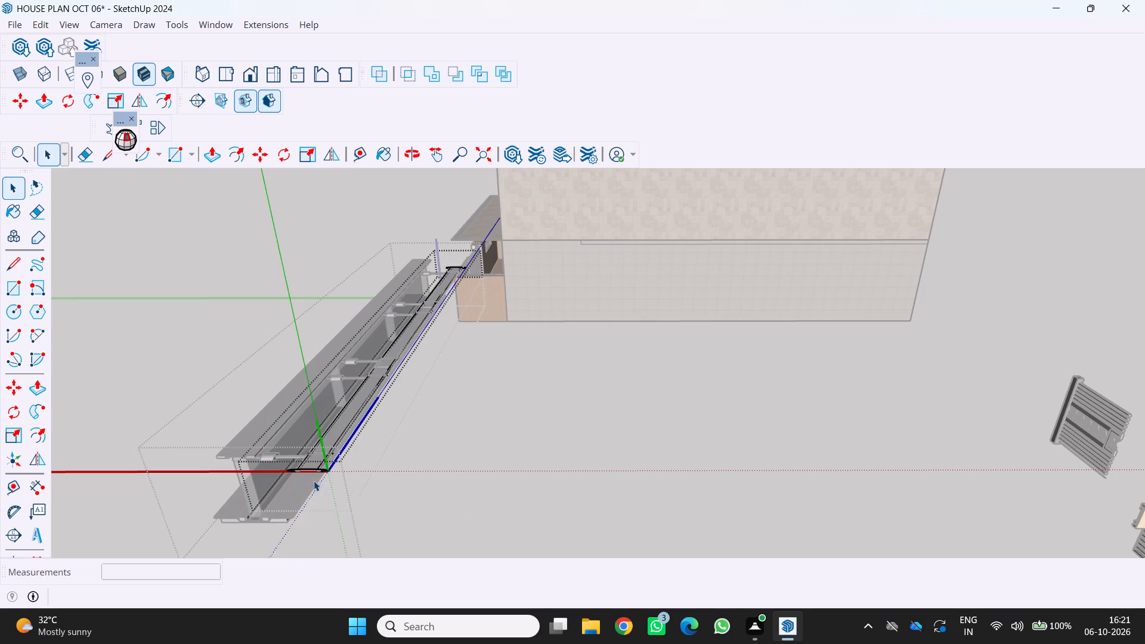
pyautogui.press('Delete')
pyautogui.press('Delete')
pyautogui.press('Delete')
pyautogui.press('Delete')
pyautogui.scroll(-5, 293, 469)
pyautogui.press('Delete')
pyautogui.press('Delete')
pyautogui.press('Delete')
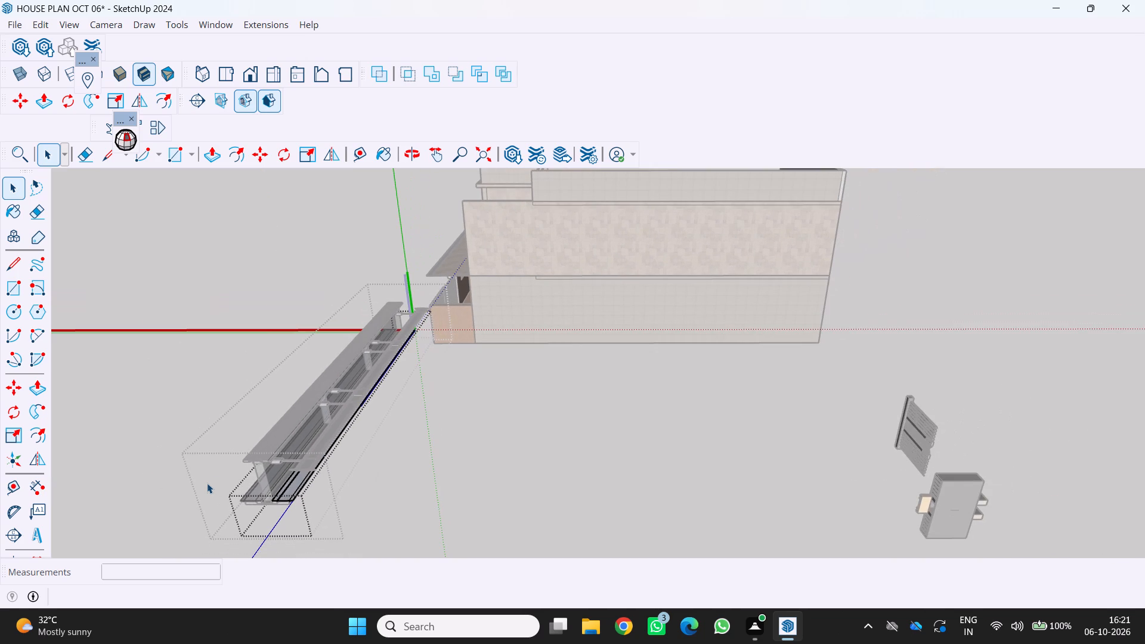
pyautogui.press('Delete')
pyautogui.press('Delete')
pyautogui.scroll(-5, 162, 494)
# Open the glass part nested inside the railing and delete its full-length panels from between the top and bottom rails.
pyautogui.moveTo(161, 494); pyautogui.dragTo(450, 423, button='middle')
pyautogui.scroll(-2, 450, 423)
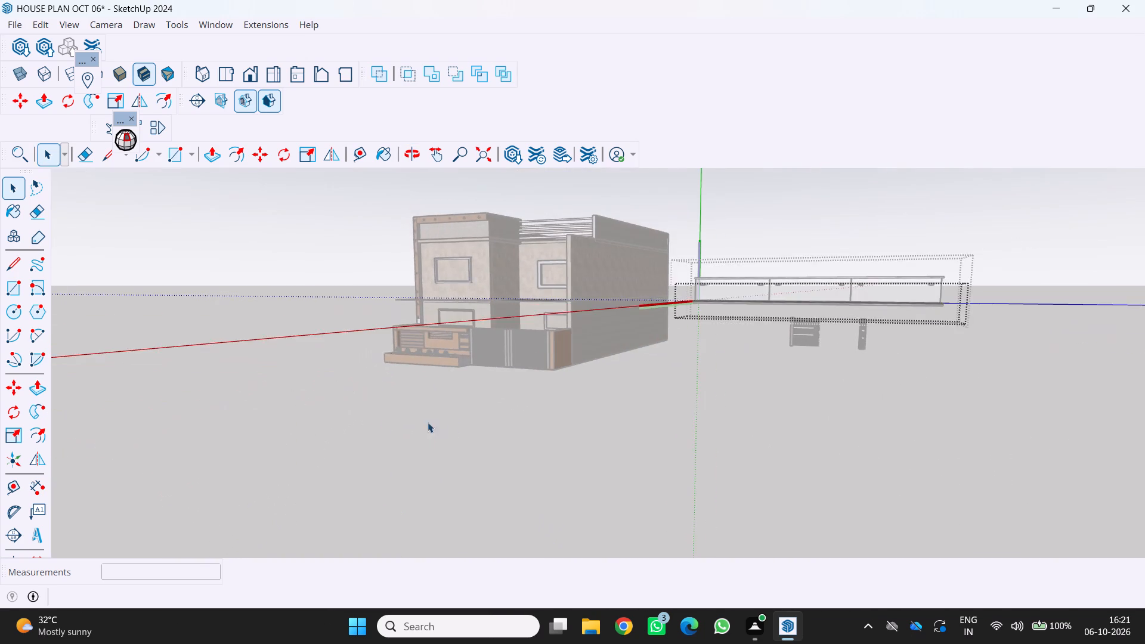
pyautogui.scroll(-1, 428, 422)
pyautogui.scroll(-1, 788, 356)
pyautogui.moveTo(788, 356); pyautogui.dragTo(778, 424, button='middle')
pyautogui.scroll(9, 939, 391)
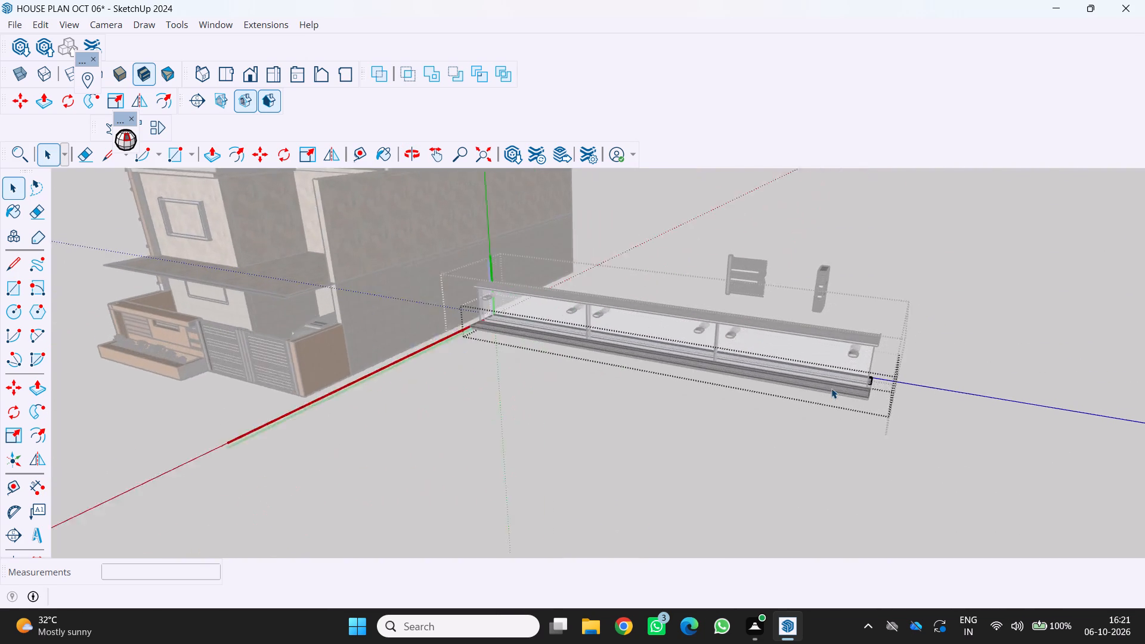
pyautogui.scroll(8, 831, 388)
pyautogui.scroll(-5, 817, 397)
pyautogui.scroll(4, 846, 371)
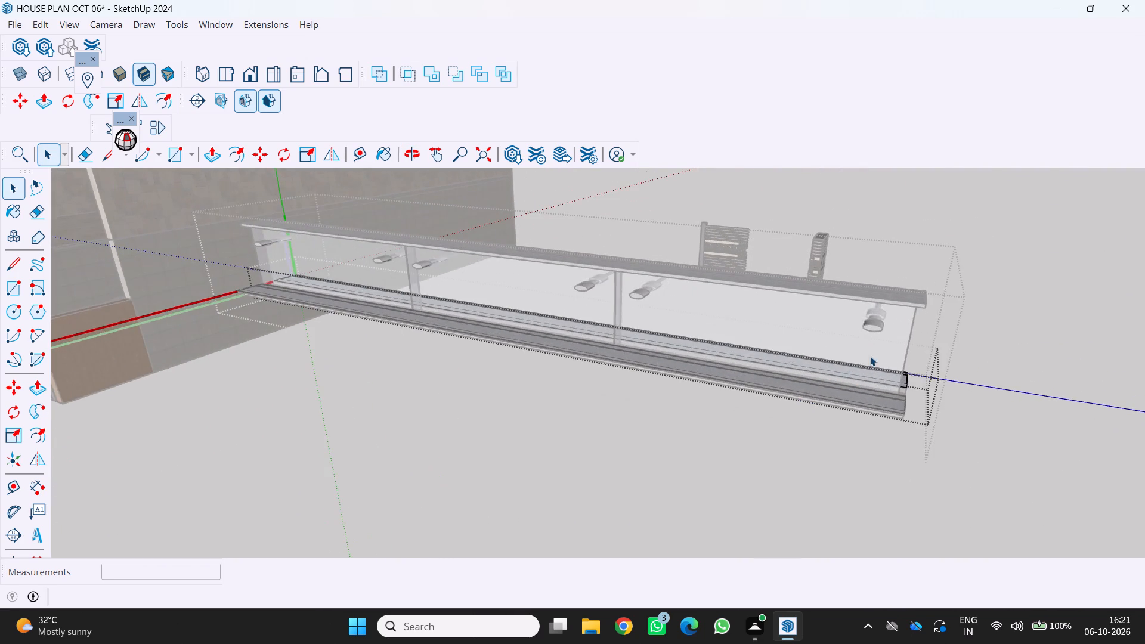
pyautogui.tripleClick(861, 358)
pyautogui.press('Print')
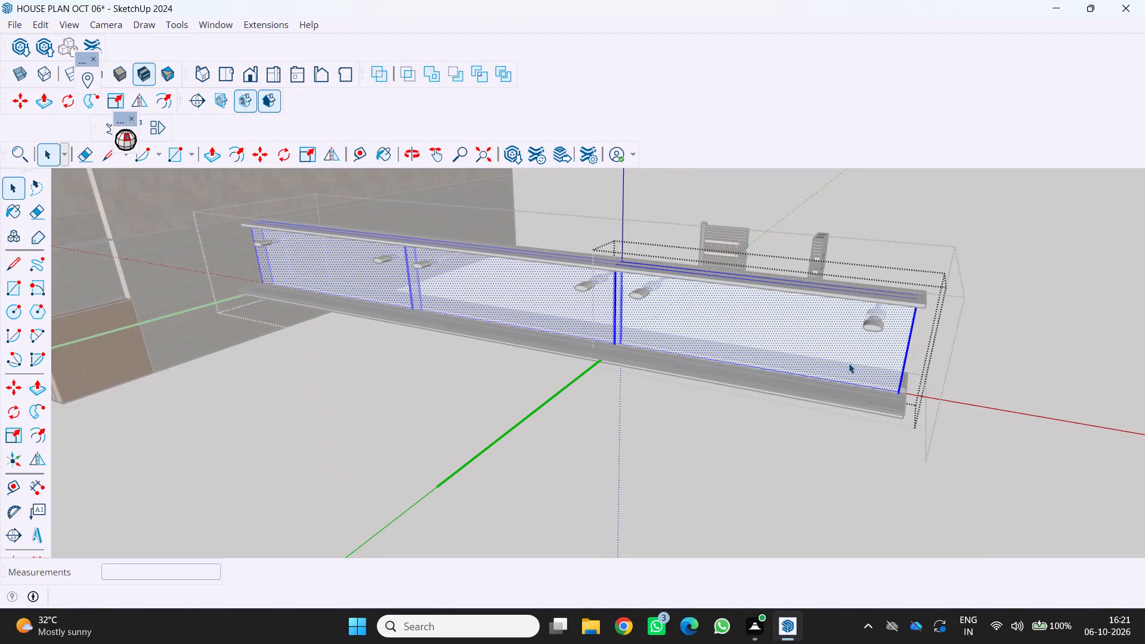
pyautogui.press('Print')
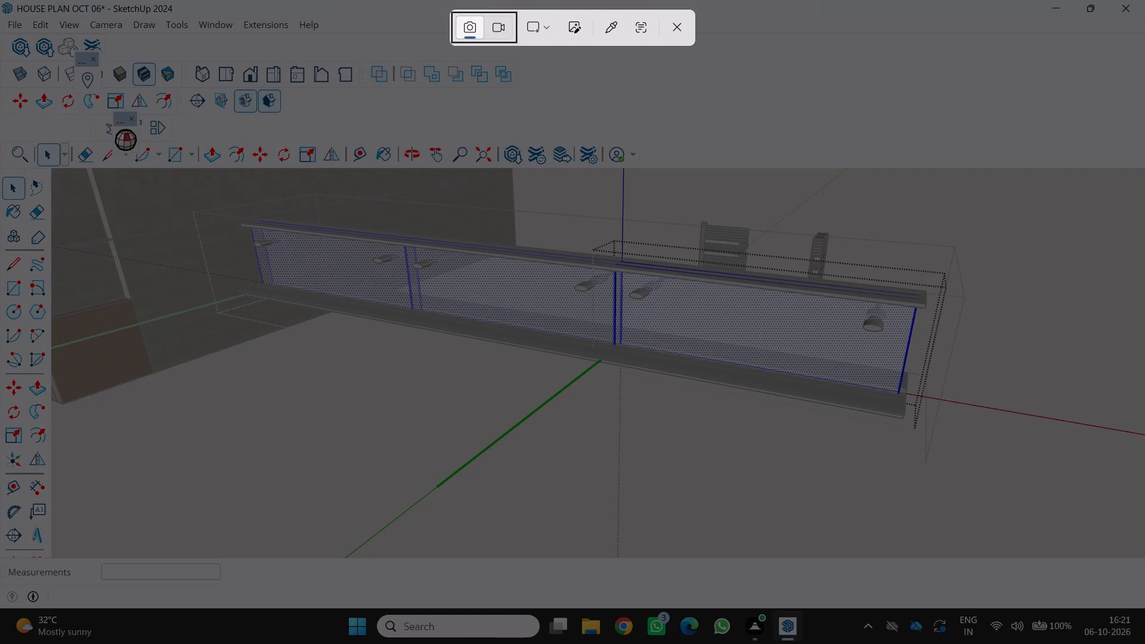
pyautogui.click(676, 35)
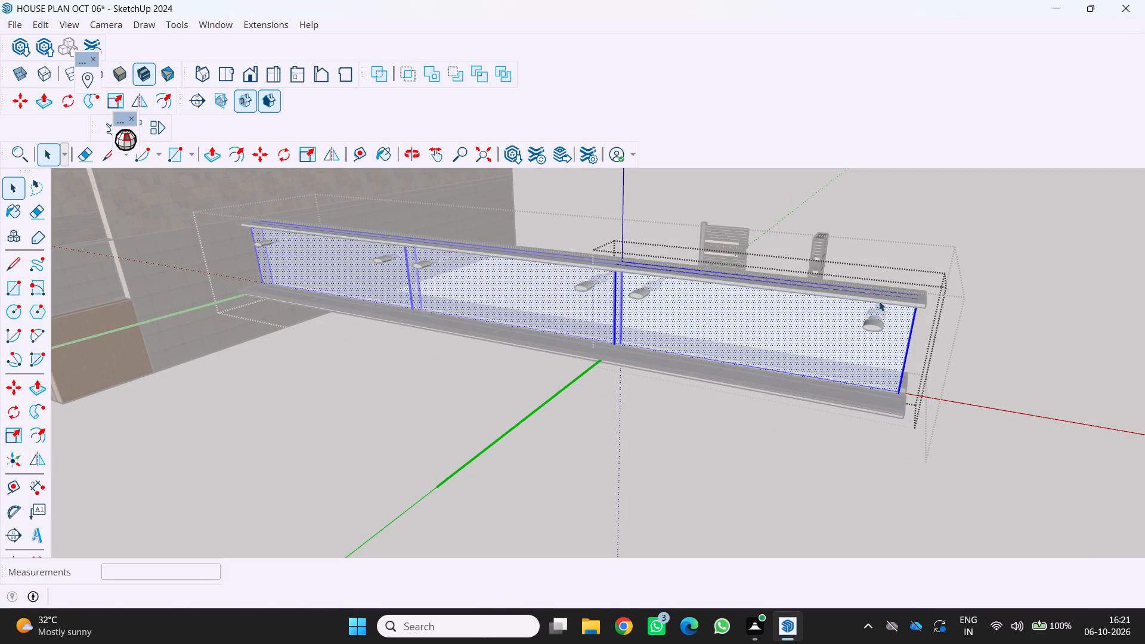
pyautogui.press('Delete')
# Examine the railing's remaining top and bottom rails and compare them with the house front from several angles.
pyautogui.scroll(-3, 867, 317)
pyautogui.moveTo(864, 318); pyautogui.dragTo(570, 460, button='middle')
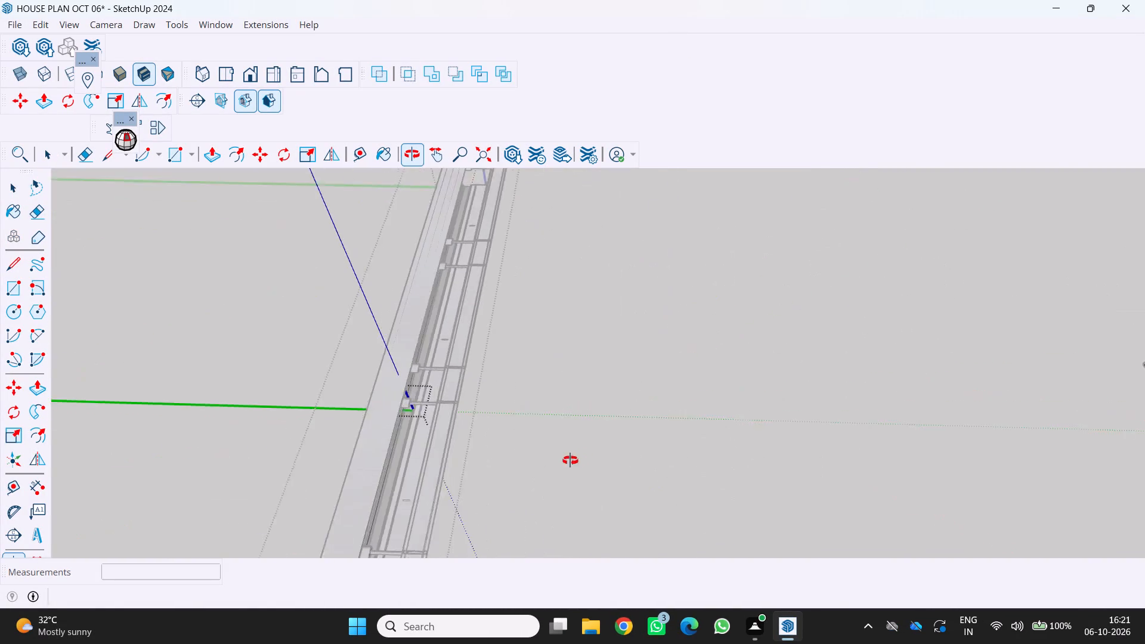
pyautogui.moveTo(570, 460); pyautogui.dragTo(566, 461, button='middle')
pyautogui.scroll(-5, 566, 461)
pyautogui.moveTo(537, 453); pyautogui.dragTo(833, 377, button='middle')
pyautogui.scroll(1, 663, 432)
pyautogui.scroll(-4, 830, 380)
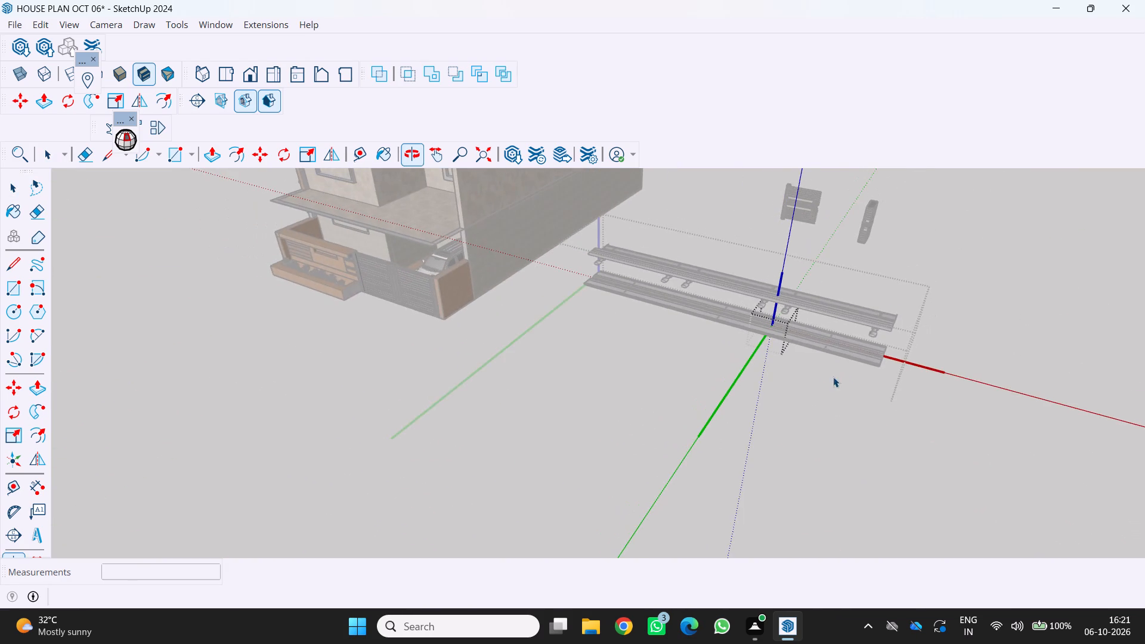
pyautogui.scroll(-4, 652, 413)
pyautogui.moveTo(652, 413); pyautogui.dragTo(791, 387, button='middle')
pyautogui.scroll(-5, 790, 388)
pyautogui.scroll(1, 614, 426)
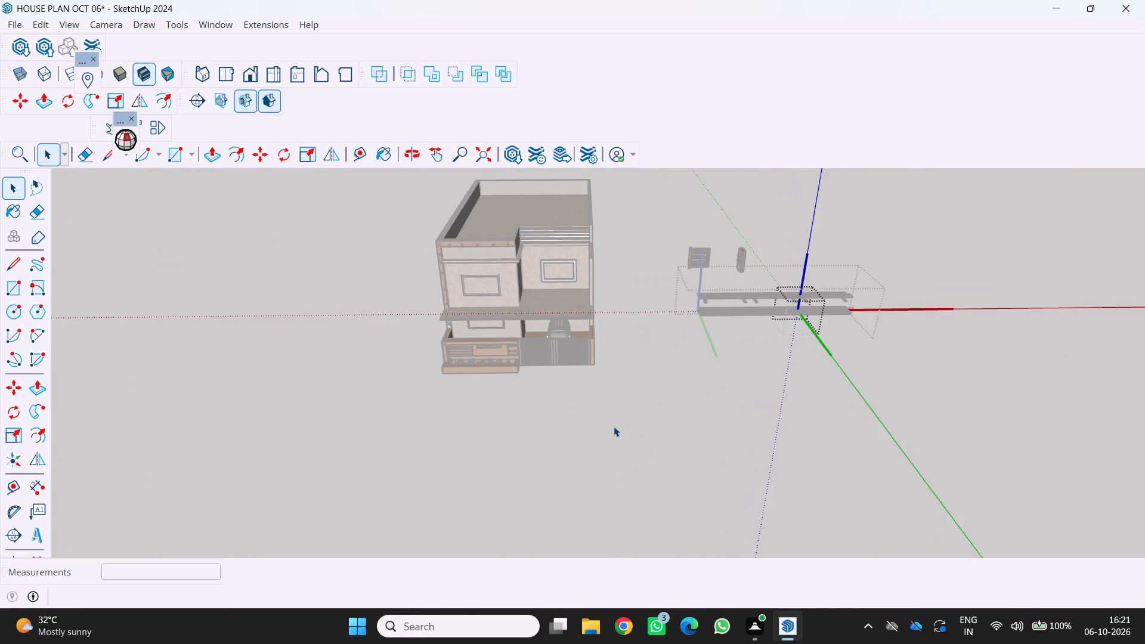
pyautogui.scroll(2, 614, 426)
pyautogui.scroll(1, 559, 389)
pyautogui.moveTo(558, 388); pyautogui.dragTo(536, 327, button='middle')
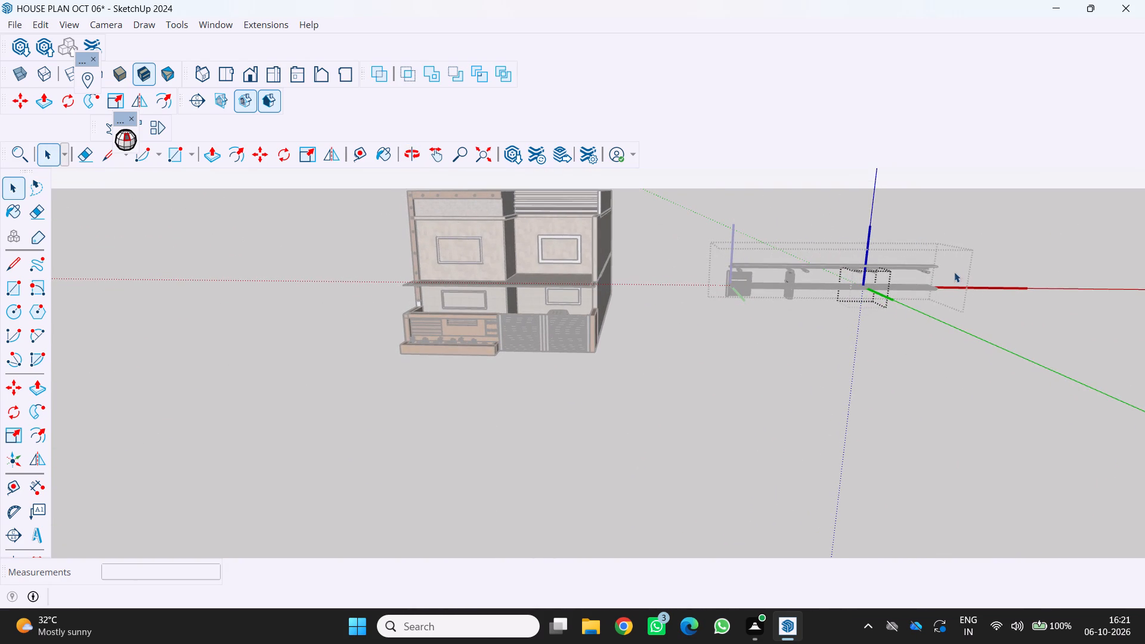
# Leave the railing's nested parts and return to the top level of the house model.
pyautogui.press('space')
pyautogui.press('End')
pyautogui.press('End')
pyautogui.press('End')
pyautogui.press('End')
pyautogui.press('End')
pyautogui.press('End')
pyautogui.press('End')
pyautogui.press('End')
pyautogui.press('End')
pyautogui.press('End')
pyautogui.press('End')
pyautogui.press('End')
pyautogui.press('End')
pyautogui.press('End')
pyautogui.press('End')
pyautogui.press('End')
pyautogui.press('End')
pyautogui.press('End')
pyautogui.press('End')
pyautogui.press('End')
pyautogui.click(877, 376)
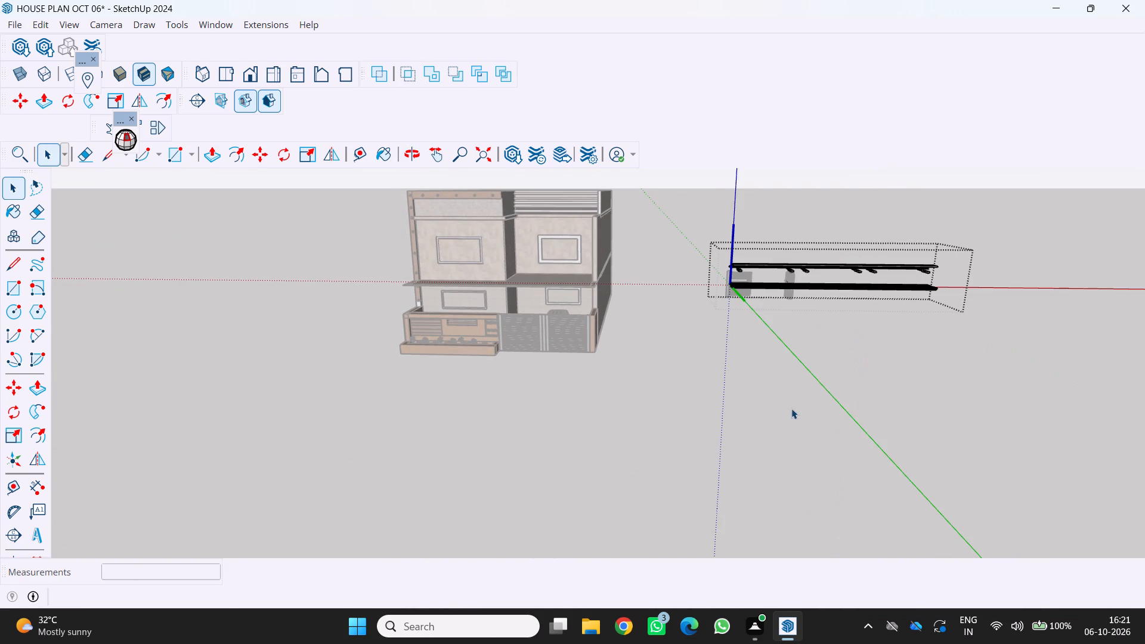
pyautogui.click(773, 419)
pyautogui.click(767, 422)
# Examine the stripped railing pieces and the house front with its balcony from several angles.
pyautogui.scroll(1, 317, 465)
pyautogui.scroll(1, 887, 351)
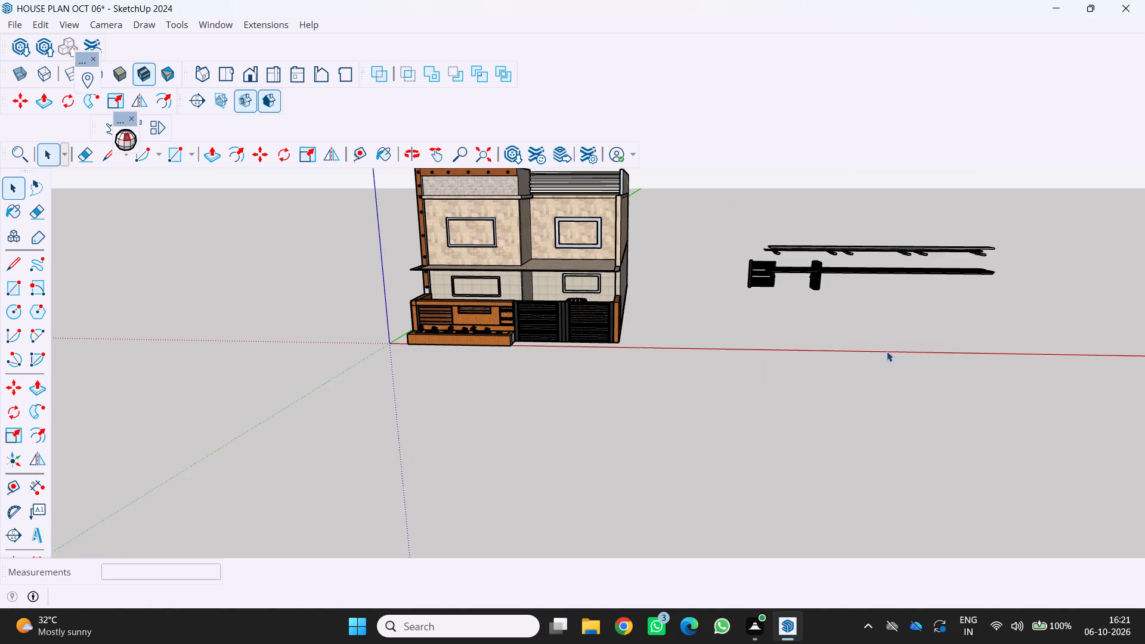
pyautogui.scroll(1, 875, 283)
pyautogui.moveTo(875, 283); pyautogui.dragTo(838, 410, button='middle')
pyautogui.scroll(-1, 839, 409)
pyautogui.scroll(3, 838, 410)
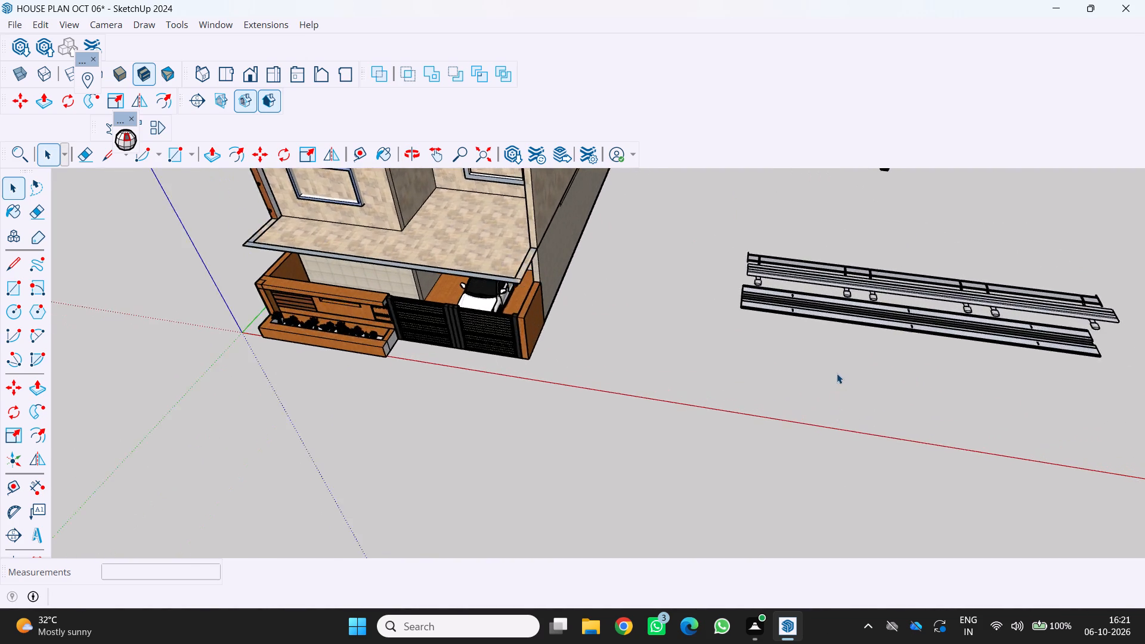
pyautogui.scroll(2, 837, 373)
pyautogui.scroll(-5, 836, 371)
pyautogui.moveTo(836, 371); pyautogui.dragTo(964, 285, button='middle')
pyautogui.scroll(-5, 964, 285)
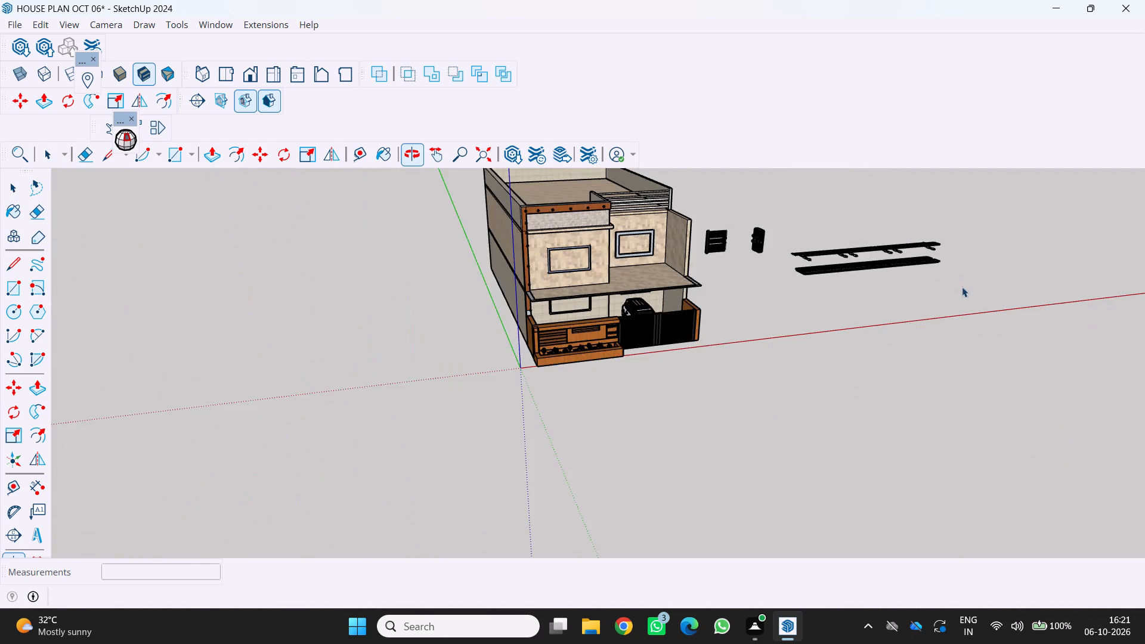
pyautogui.scroll(1, 824, 369)
pyautogui.moveTo(822, 370); pyautogui.dragTo(764, 296, button='middle')
pyautogui.scroll(6, 747, 292)
pyautogui.scroll(1, 696, 308)
pyautogui.moveTo(696, 308); pyautogui.dragTo(703, 320, button='middle')
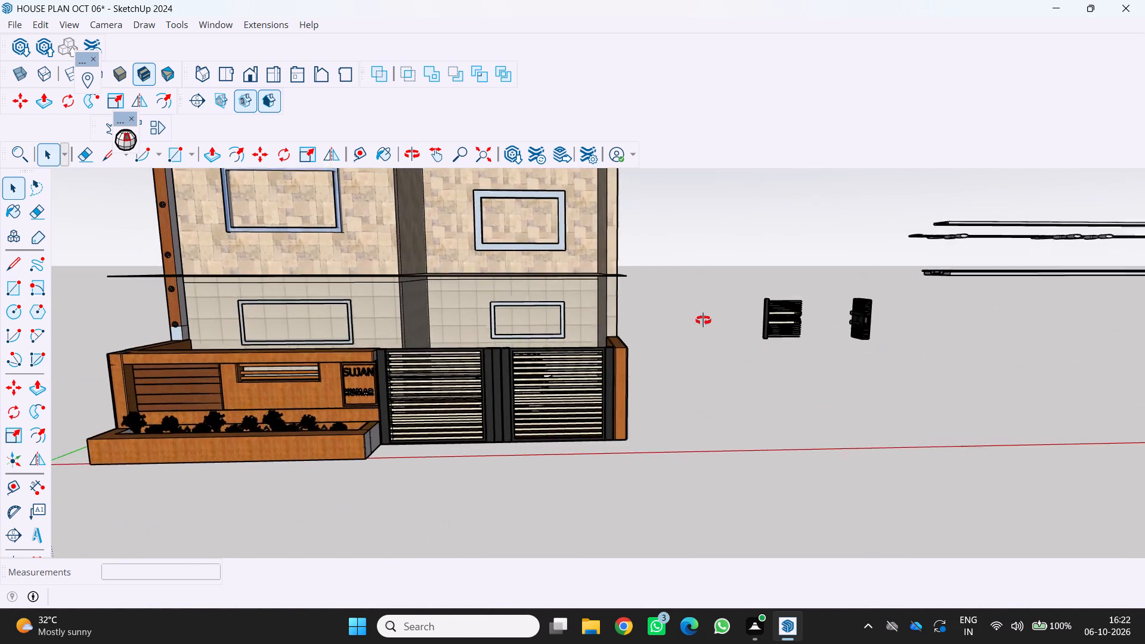
pyautogui.moveTo(703, 320); pyautogui.dragTo(697, 380, button='middle')
pyautogui.scroll(-5, 697, 380)
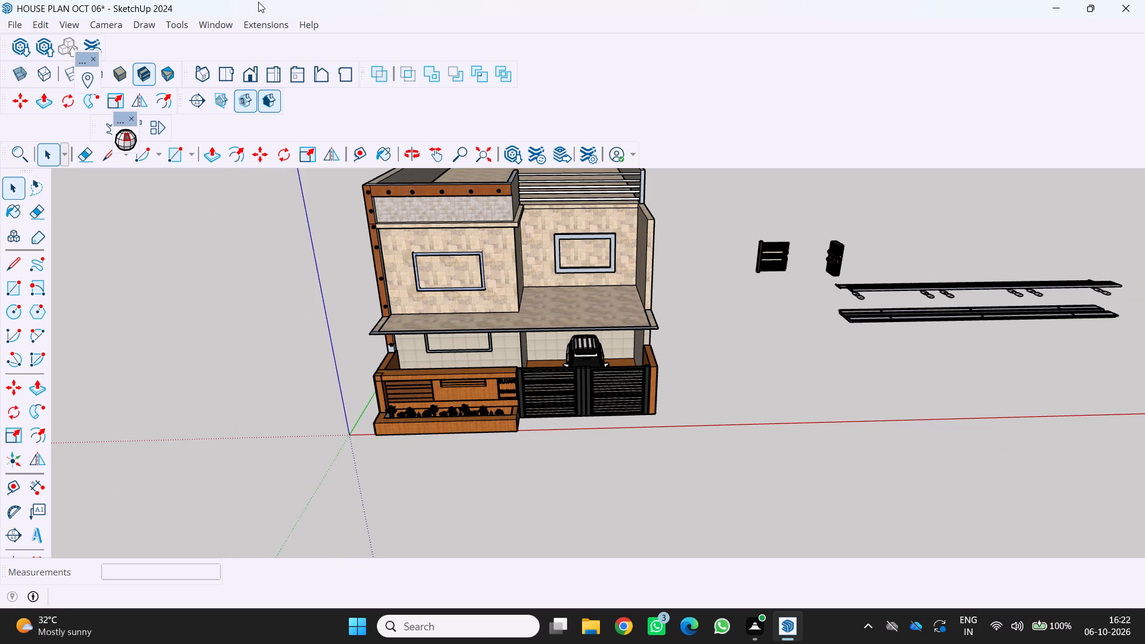
# Open 3D Warehouse, look through the previous glass rail results and try to reset the search.
pyautogui.click(210, 21)
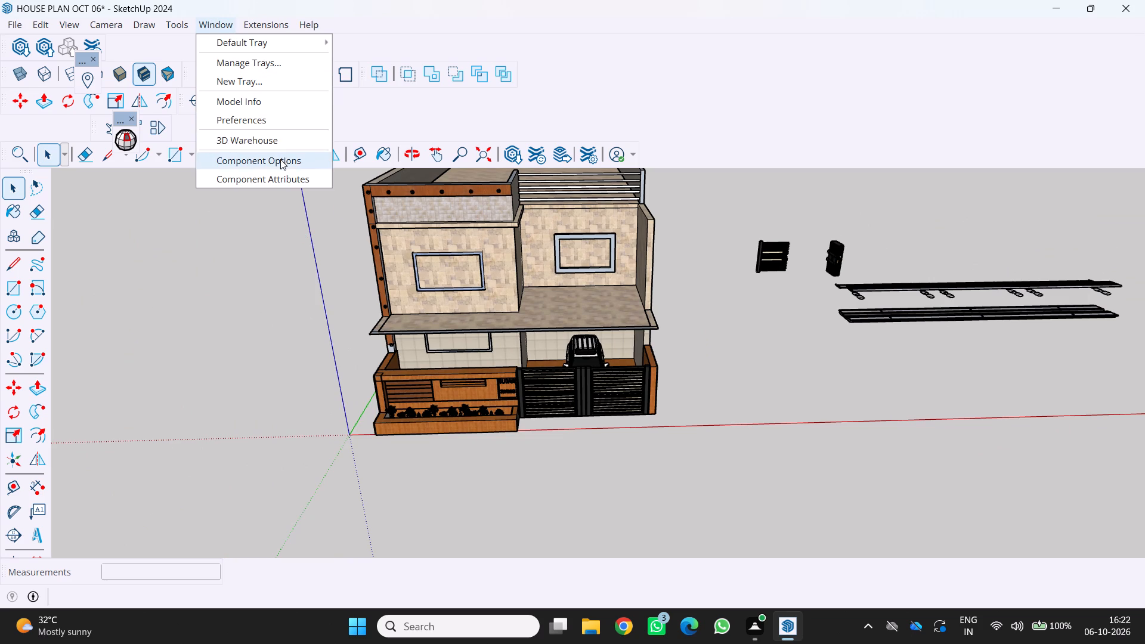
pyautogui.click(277, 135)
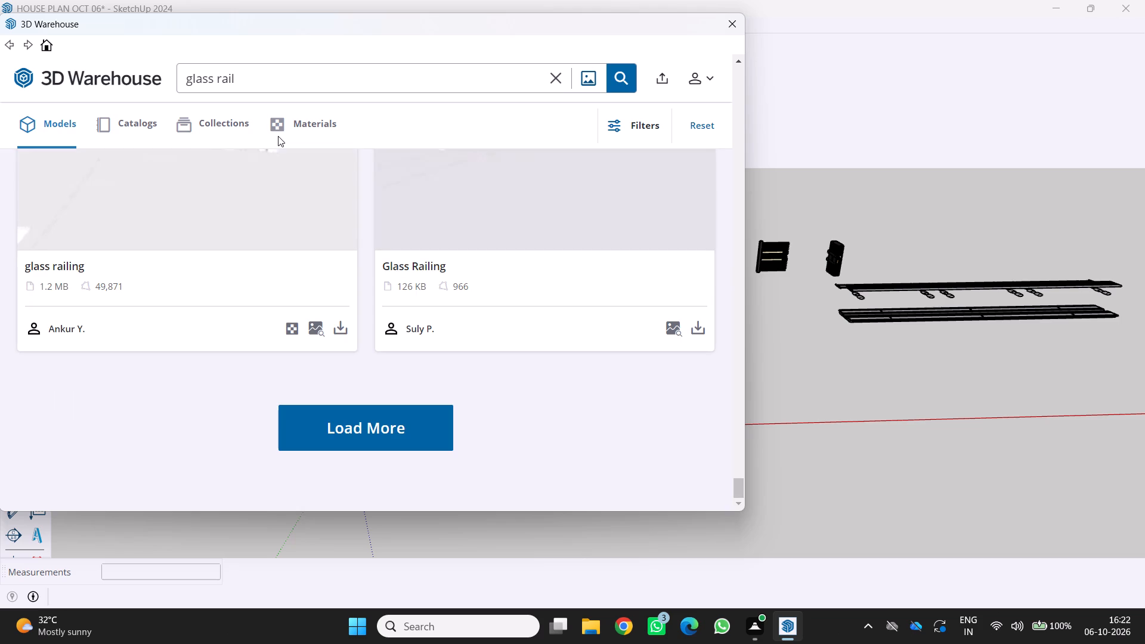
pyautogui.scroll(5, 534, 283)
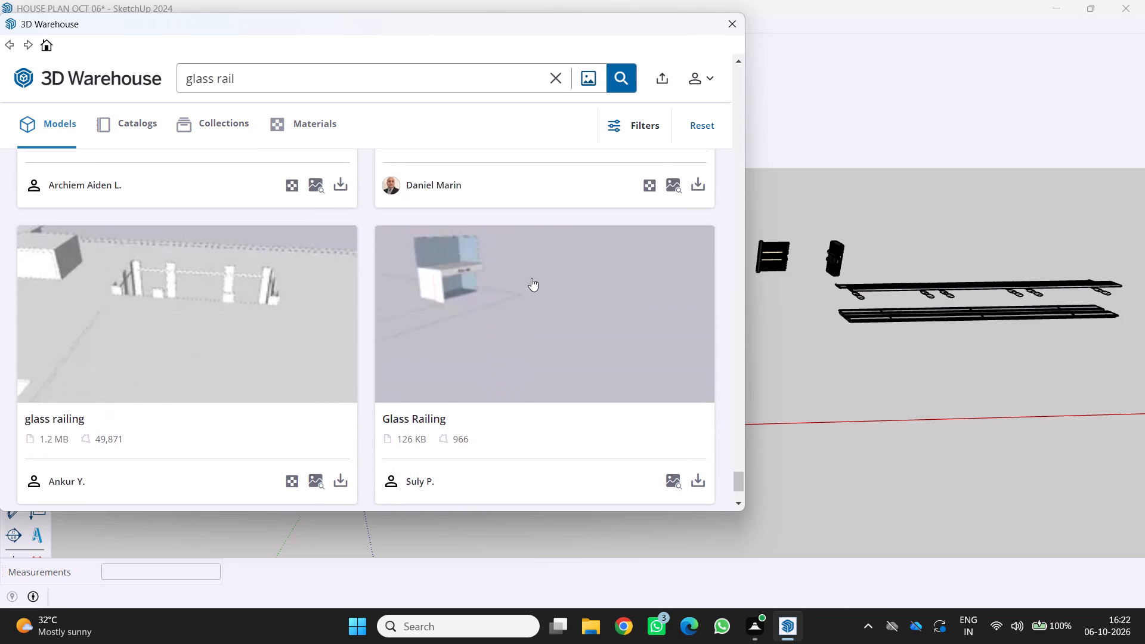
pyautogui.scroll(19, 531, 278)
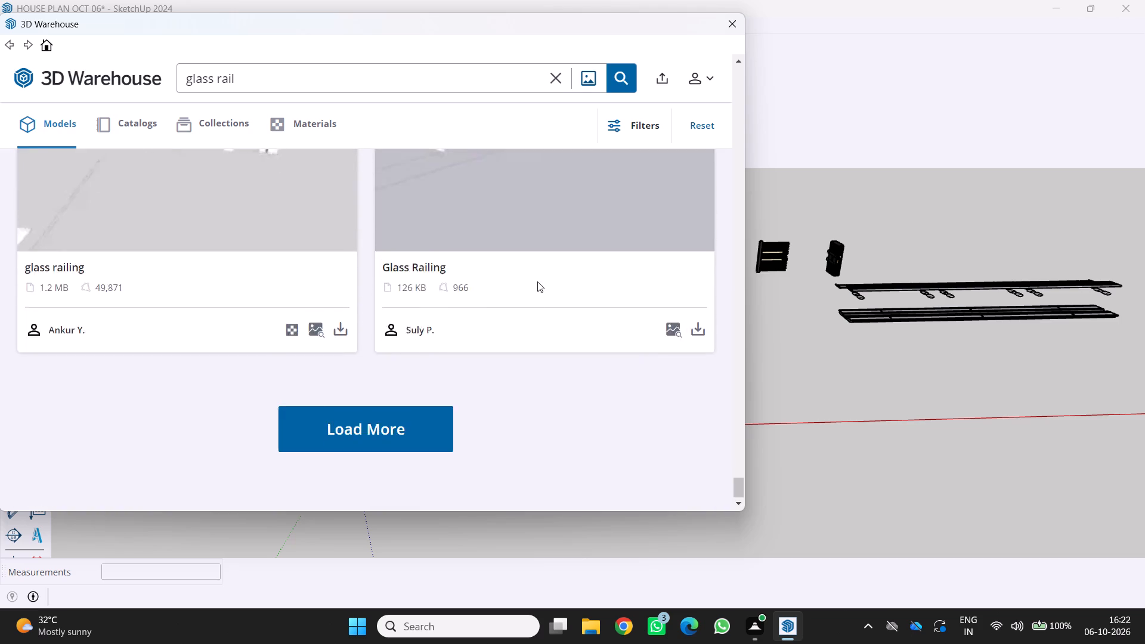
pyautogui.scroll(16, 537, 281)
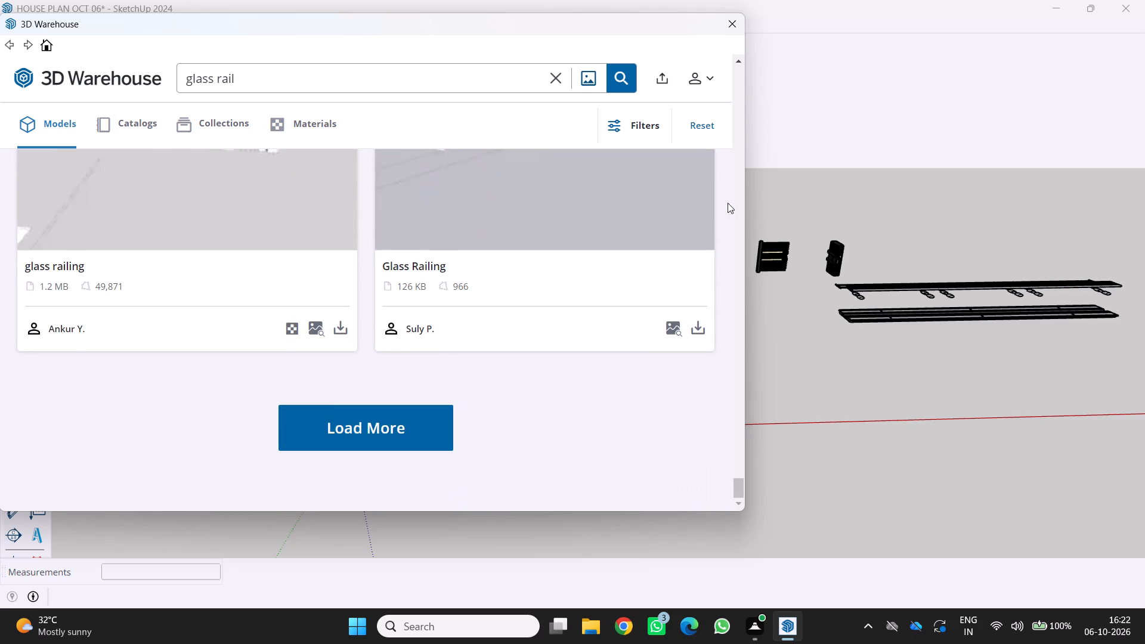
pyautogui.click(707, 134)
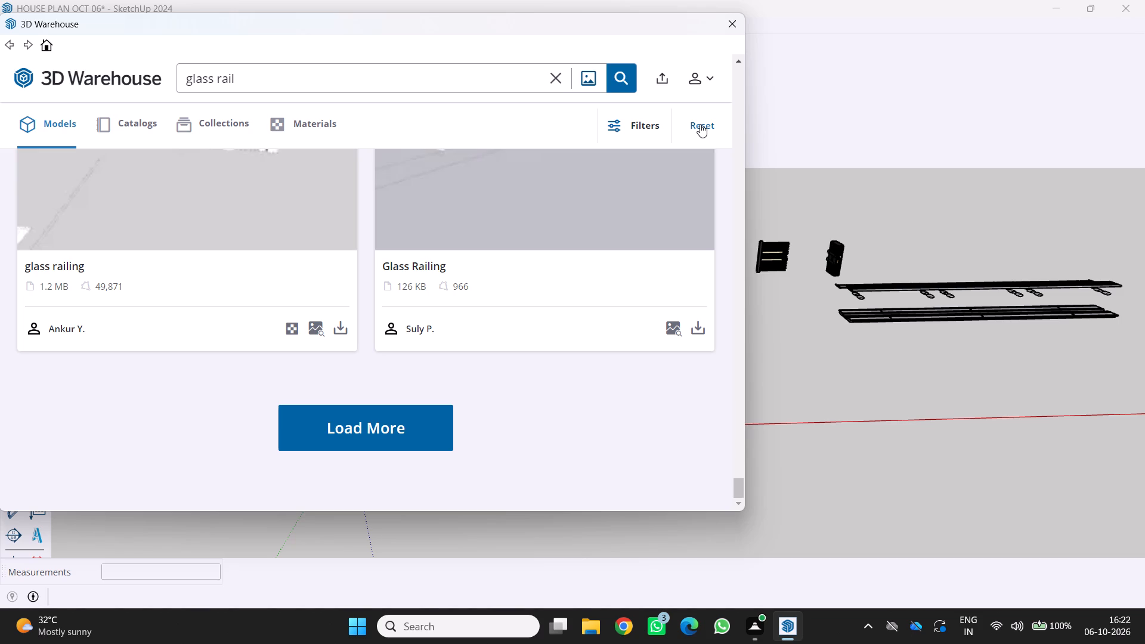
pyautogui.click(700, 124)
pyautogui.tripleClick(700, 124)
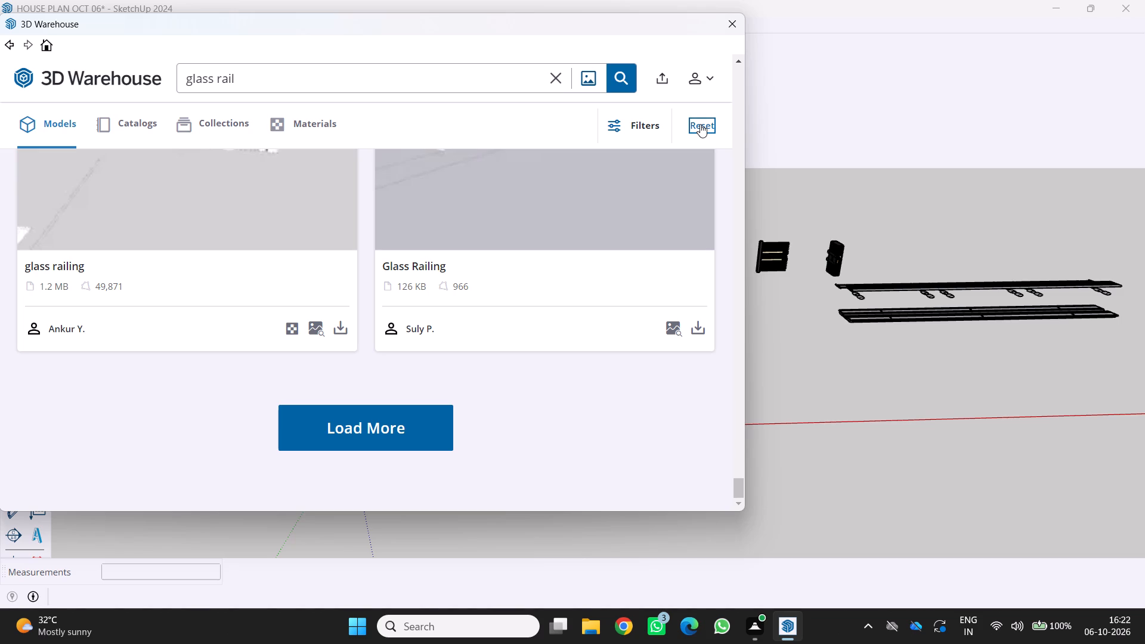
pyautogui.click(700, 124)
# Replace the 3D Warehouse search with "glass" and browse the models found.
pyautogui.click(559, 76)
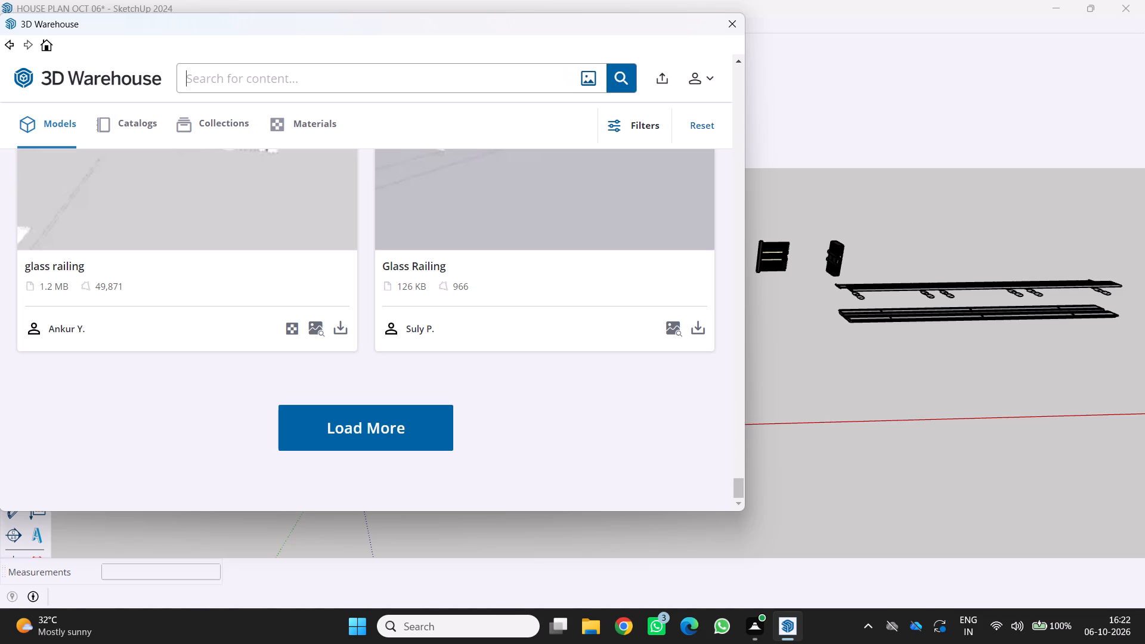
pyautogui.click(438, 85)
pyautogui.write('glass')
pyautogui.press('Return')
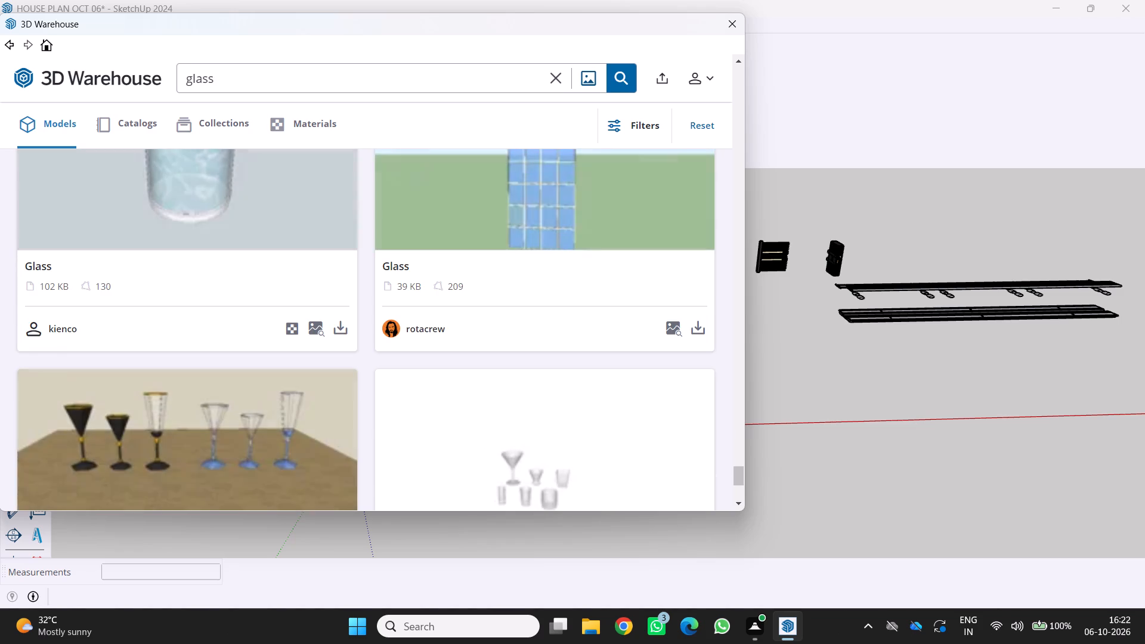
pyautogui.scroll(3, 460, 168)
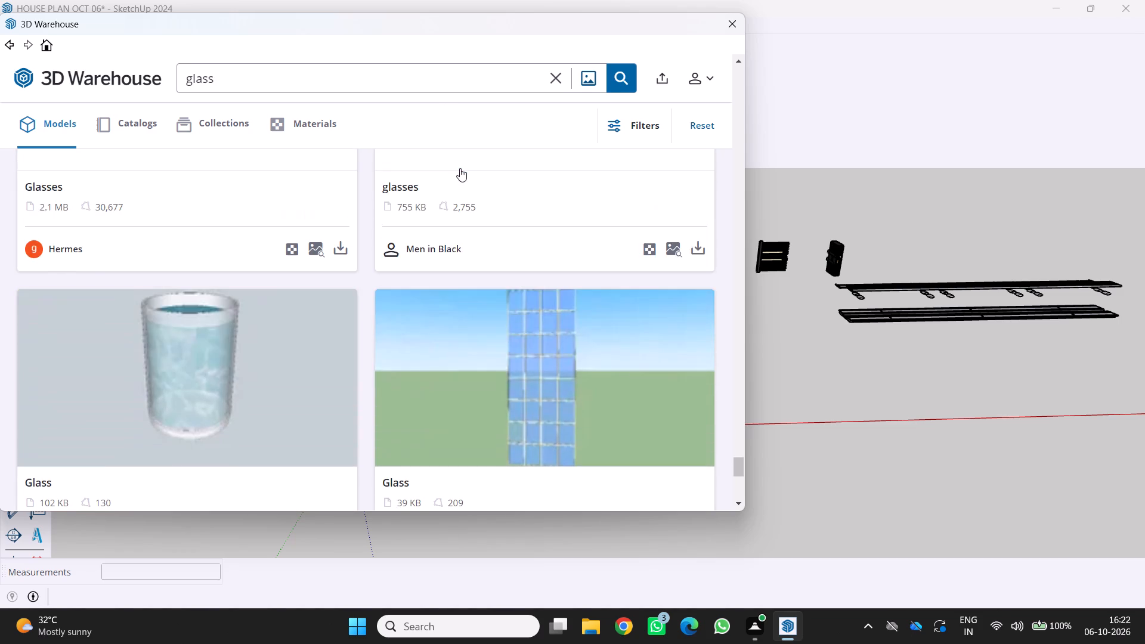
pyautogui.scroll(11, 460, 168)
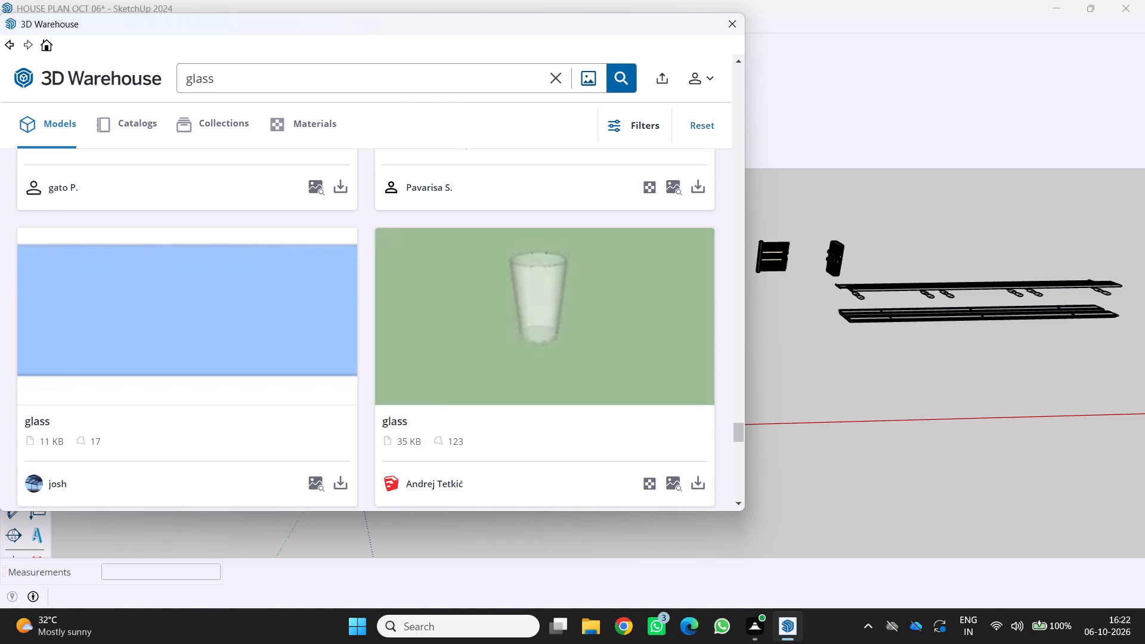
# Extend the 3D Warehouse search term to "glass rail" and run the search.
pyautogui.click(254, 76)
pyautogui.press('space')
pyautogui.press('End')
pyautogui.press('space')
pyautogui.press('End')
pyautogui.press('End')
pyautogui.press('End')
pyautogui.press('End')
pyautogui.press('End')
pyautogui.press('End')
pyautogui.press('End')
pyautogui.press('End')
pyautogui.press('End')
pyautogui.press('End')
pyautogui.press('End')
pyautogui.press('End')
pyautogui.press('End')
pyautogui.press('End')
pyautogui.press('End')
pyautogui.press('End')
pyautogui.press('End')
pyautogui.press('End')
pyautogui.write('rsai')
pyautogui.write(']]')
pyautogui.press('BackSpace')
pyautogui.press('BackSpace')
pyautogui.press('BackSpace')
pyautogui.press('BackSpace')
pyautogui.press('BackSpace')
pyautogui.press('a')
pyautogui.write('il')
pyautogui.press('Return')
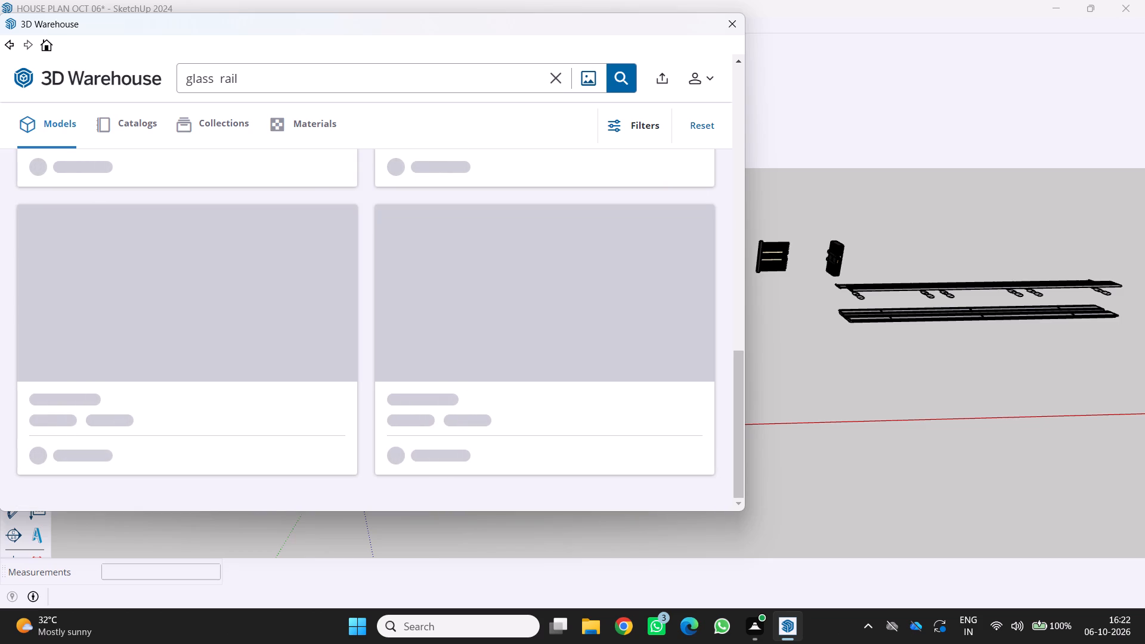
pyautogui.press('Print')
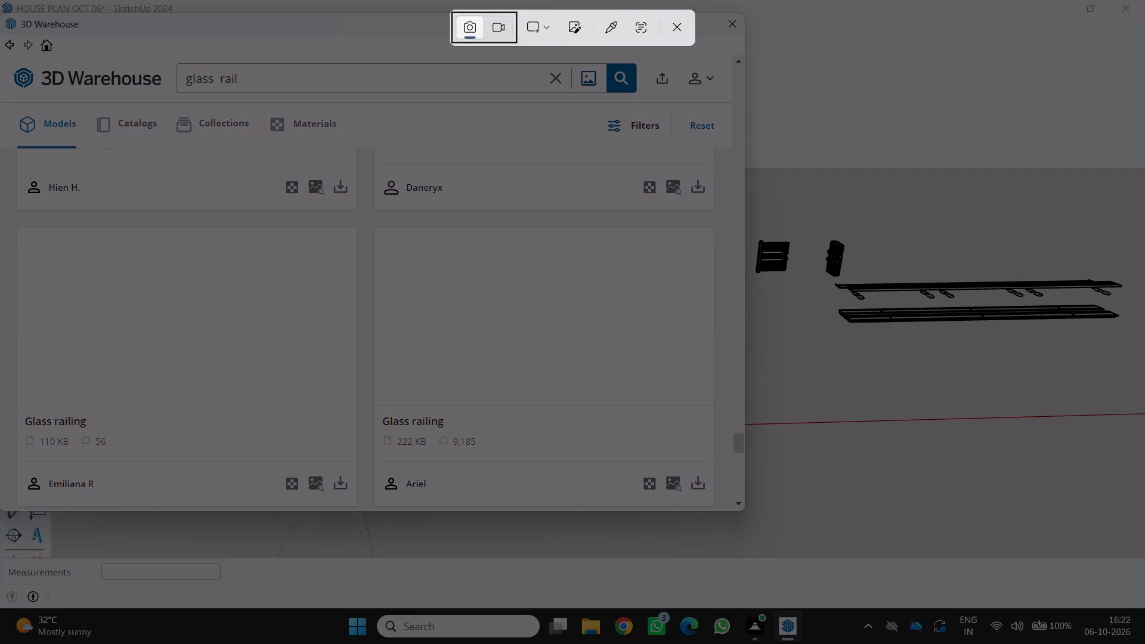
pyautogui.click(678, 23)
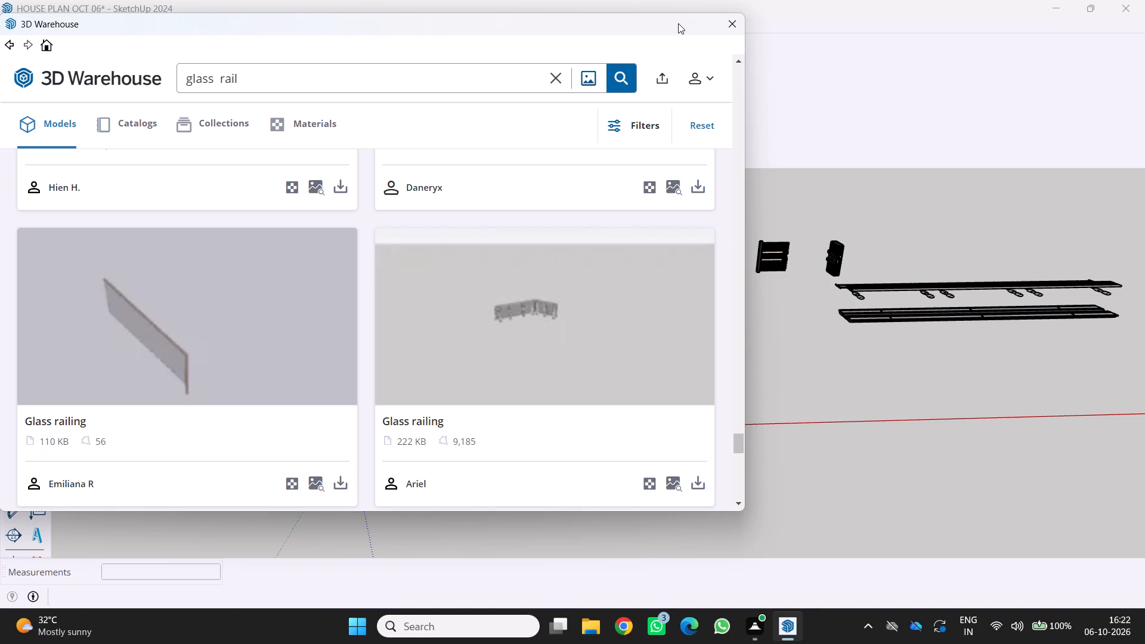
# Find the 292 KB glass+railing model with pale green panels and load it directly into the house model.
pyautogui.scroll(-2, 583, 342)
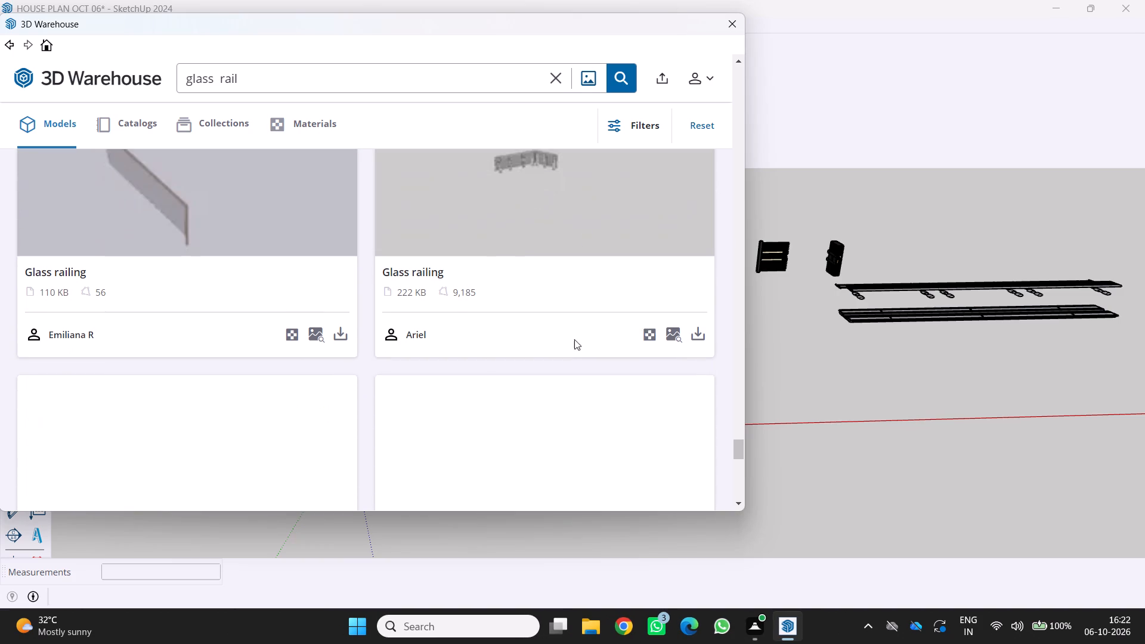
pyautogui.scroll(-7, 574, 339)
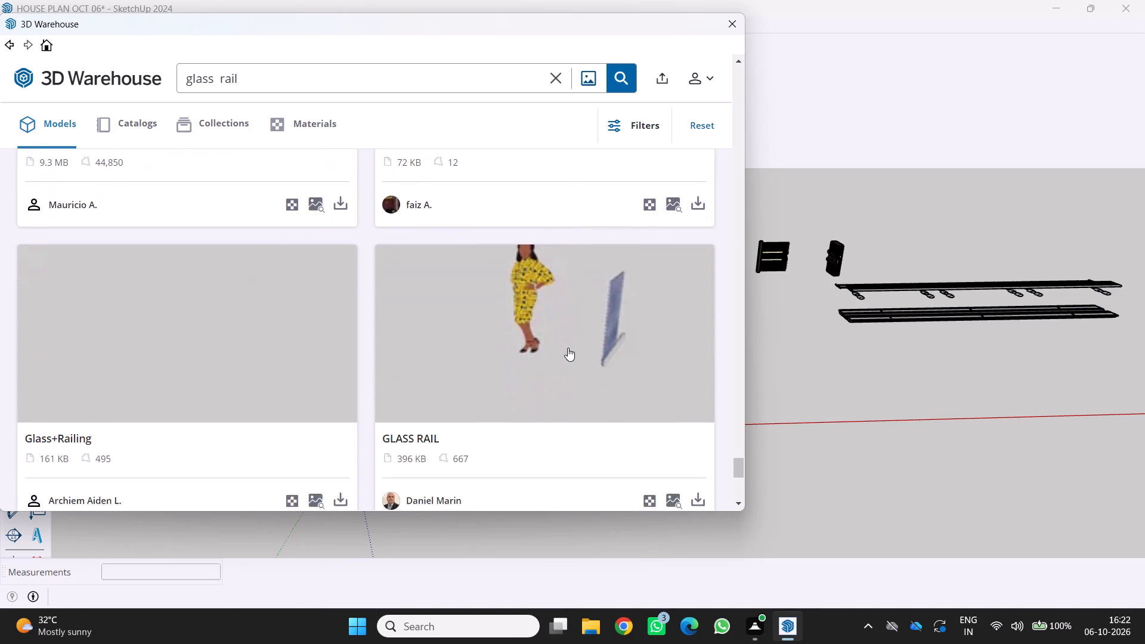
pyautogui.scroll(-7, 568, 348)
pyautogui.scroll(1, 568, 348)
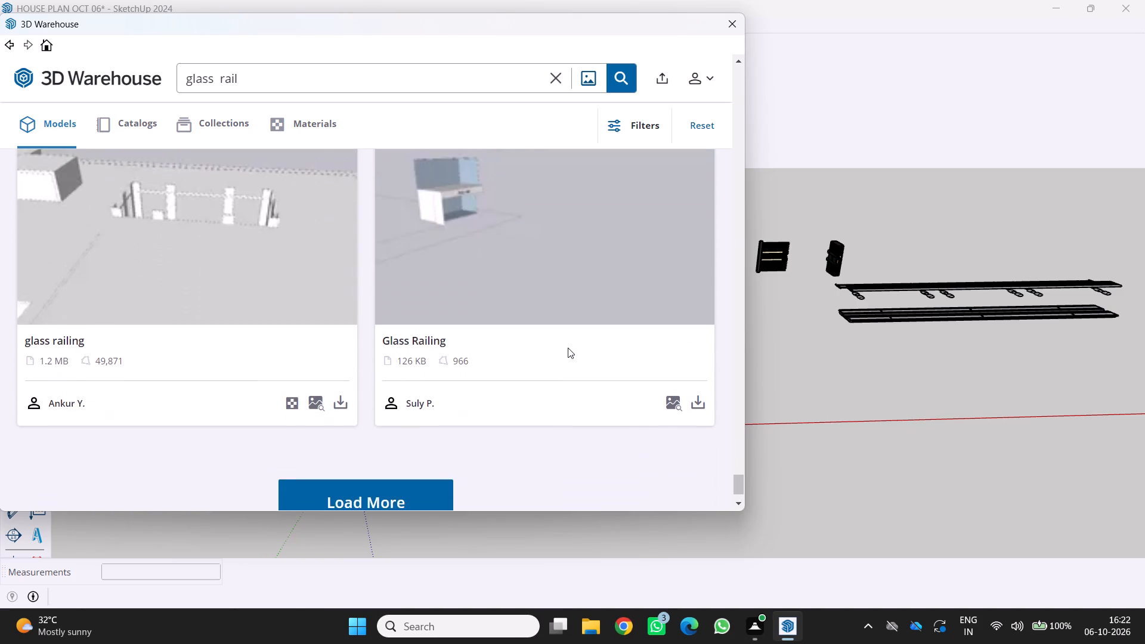
pyautogui.scroll(18, 568, 348)
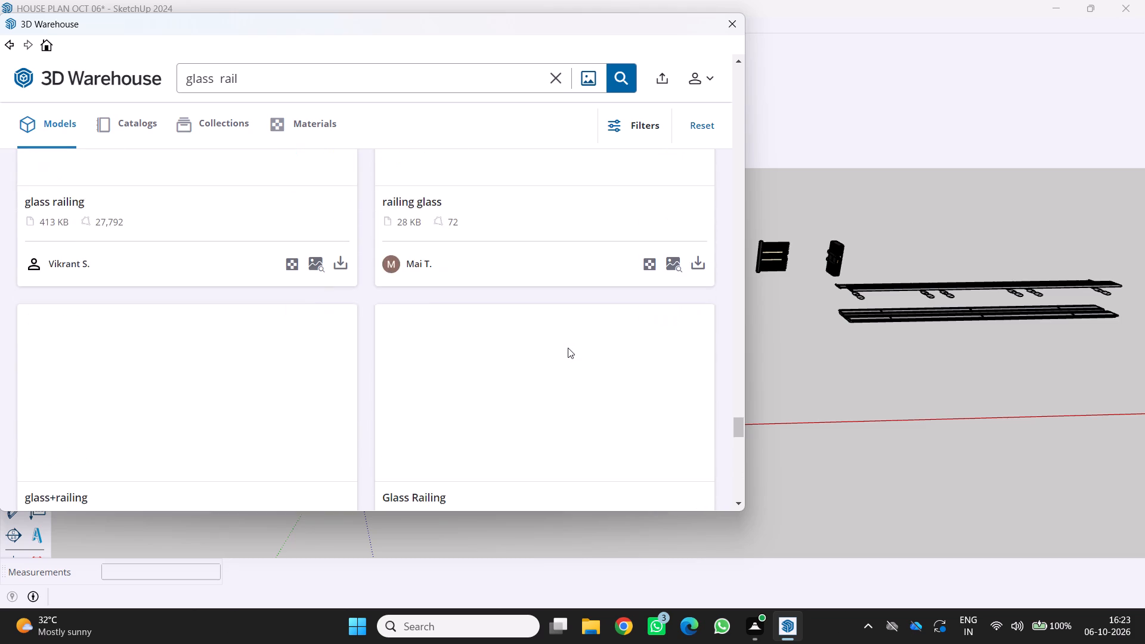
pyautogui.scroll(-5, 568, 348)
pyautogui.scroll(5, 549, 348)
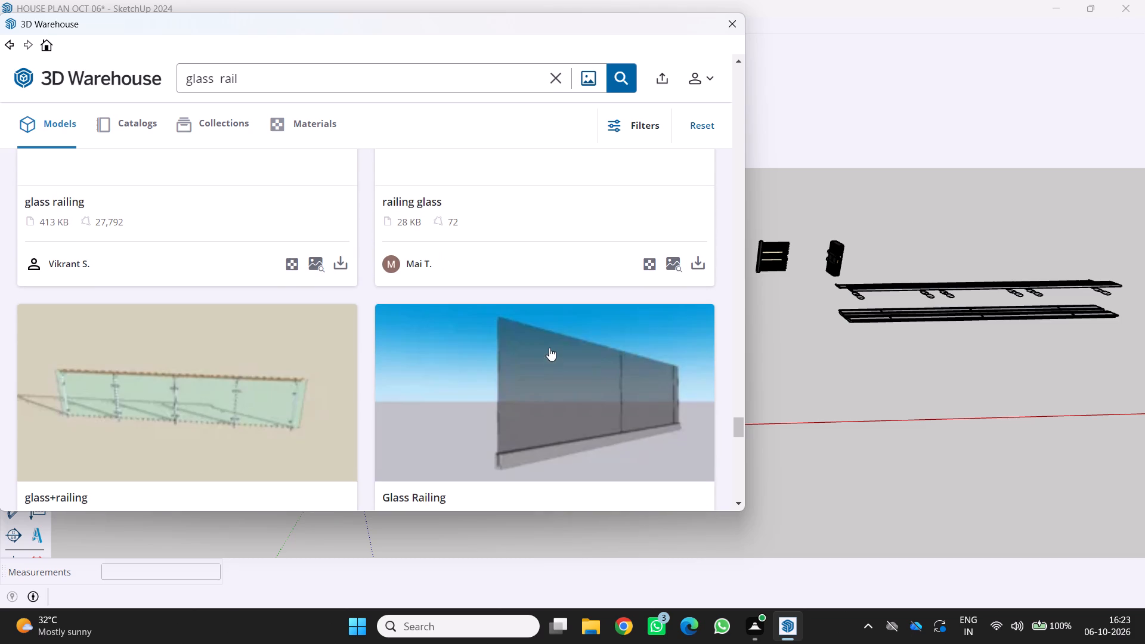
pyautogui.scroll(-2, 121, 388)
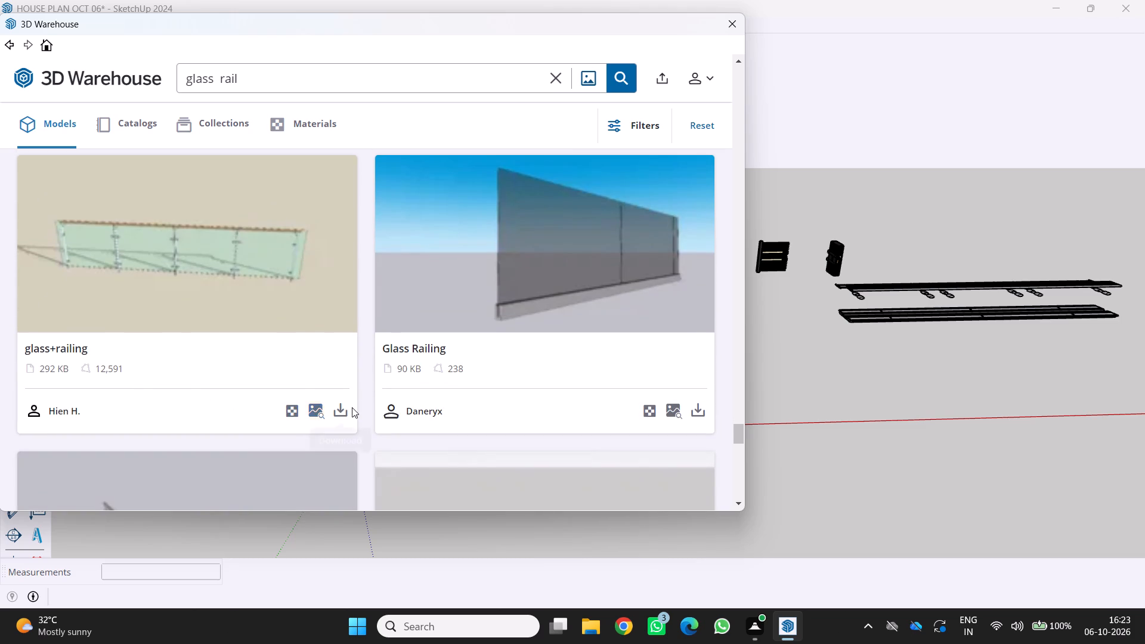
pyautogui.click(338, 410)
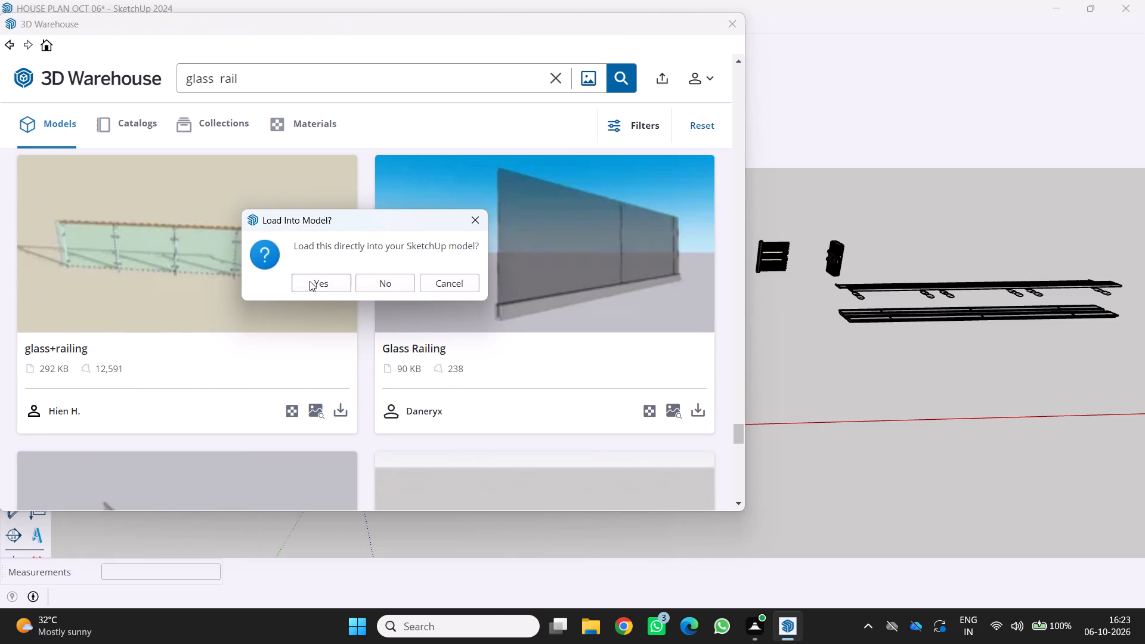
pyautogui.click(315, 286)
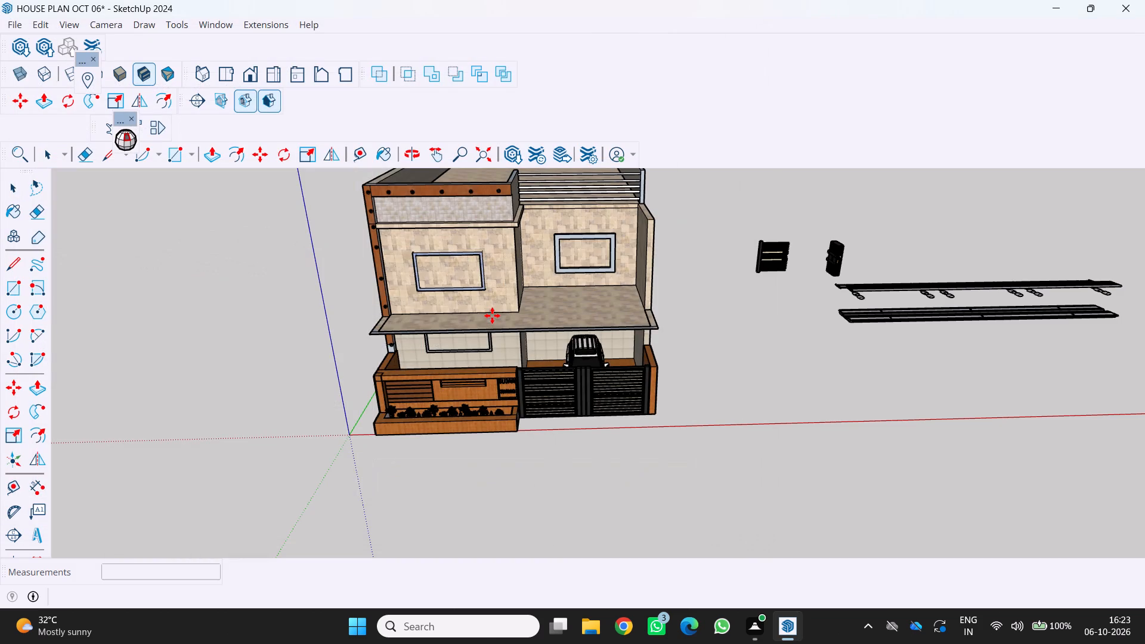
# Place the loaded glass railing on the front edge of the first-floor balcony, above the car porch and gate.
pyautogui.scroll(1, 634, 309)
pyautogui.scroll(2, 596, 341)
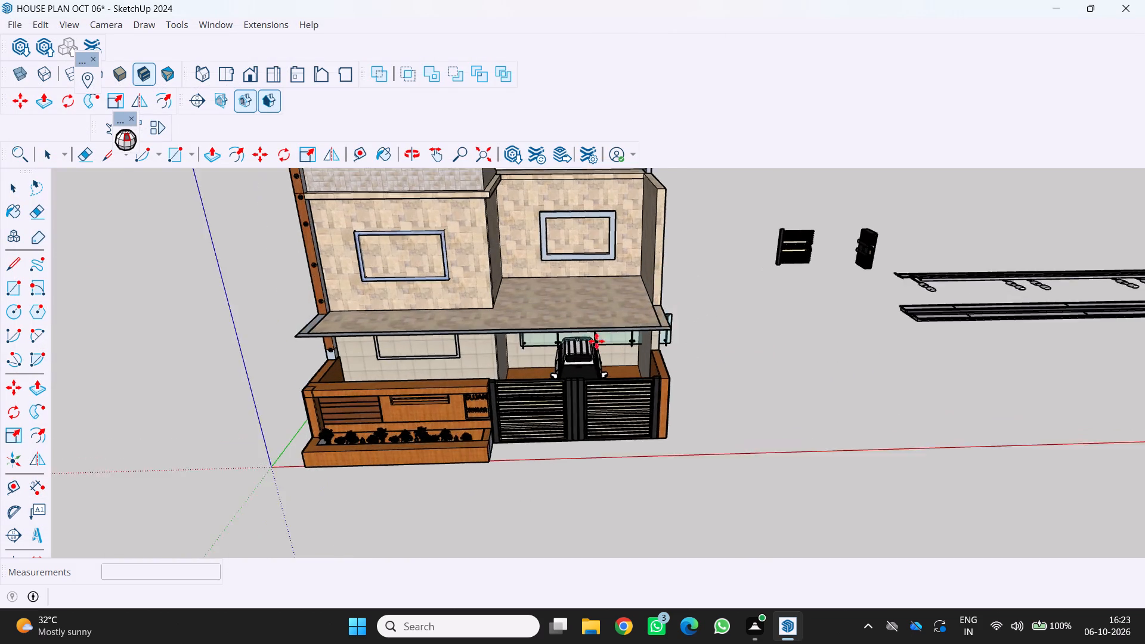
pyautogui.scroll(5, 596, 341)
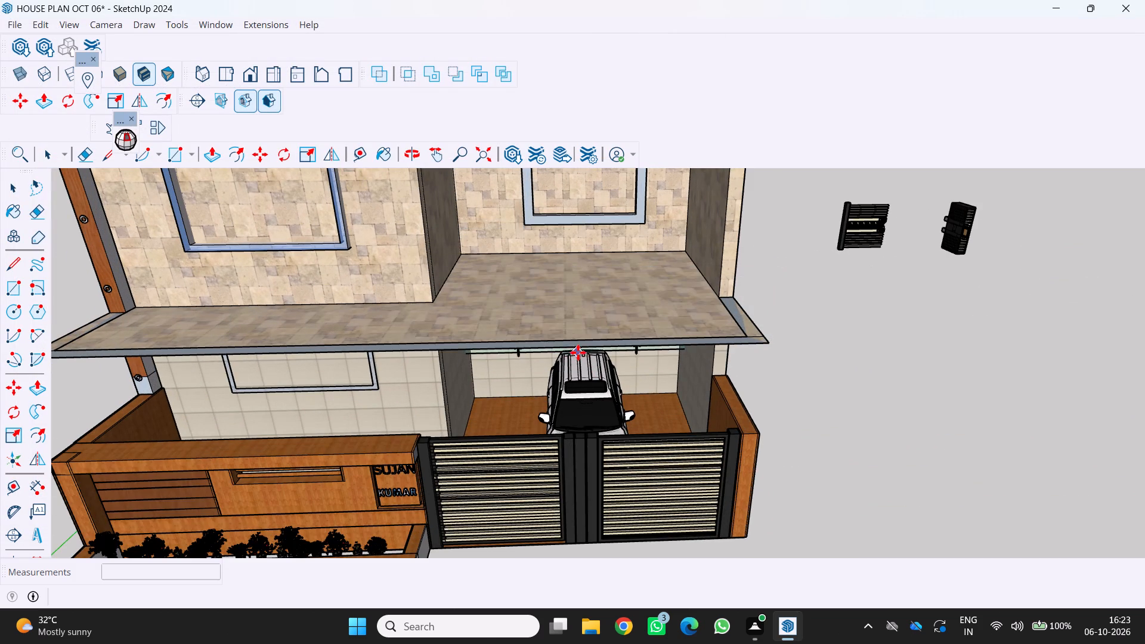
pyautogui.click(577, 347)
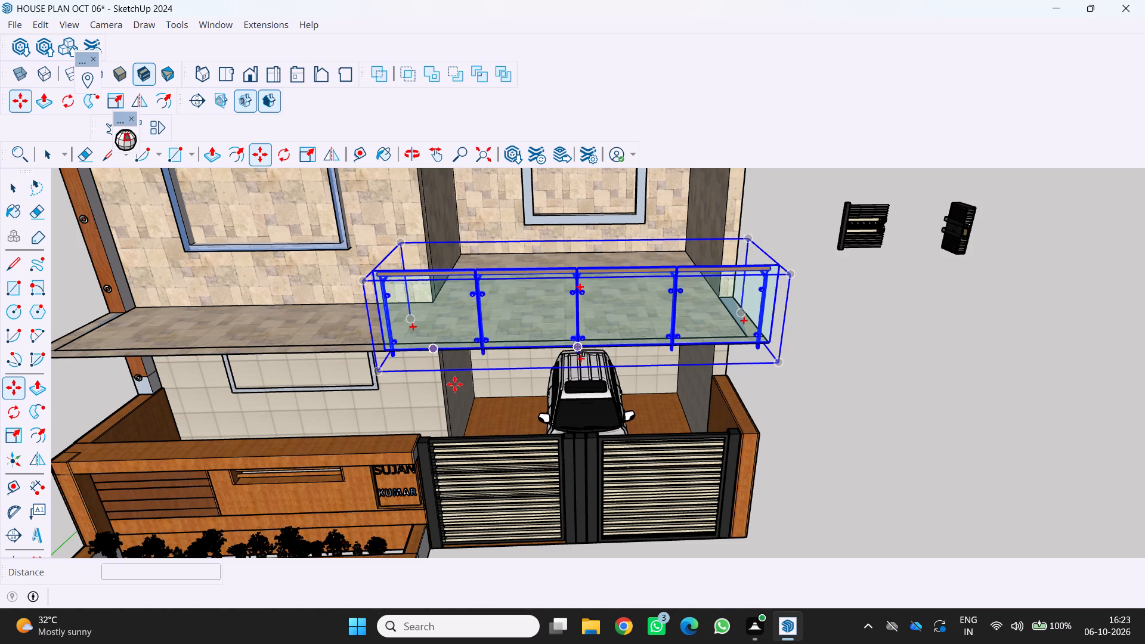
pyautogui.press('space')
pyautogui.press('End')
pyautogui.press('End')
pyautogui.press('End')
pyautogui.press('End')
pyautogui.press('End')
pyautogui.press('End')
pyautogui.press('End')
pyautogui.press('End')
pyautogui.press('End')
pyautogui.press('End')
pyautogui.press('End')
pyautogui.press('End')
pyautogui.press('End')
pyautogui.press('End')
pyautogui.press('End')
pyautogui.press('End')
pyautogui.press('End')
pyautogui.press('End')
pyautogui.press('End')
pyautogui.press('End')
pyautogui.click(847, 450)
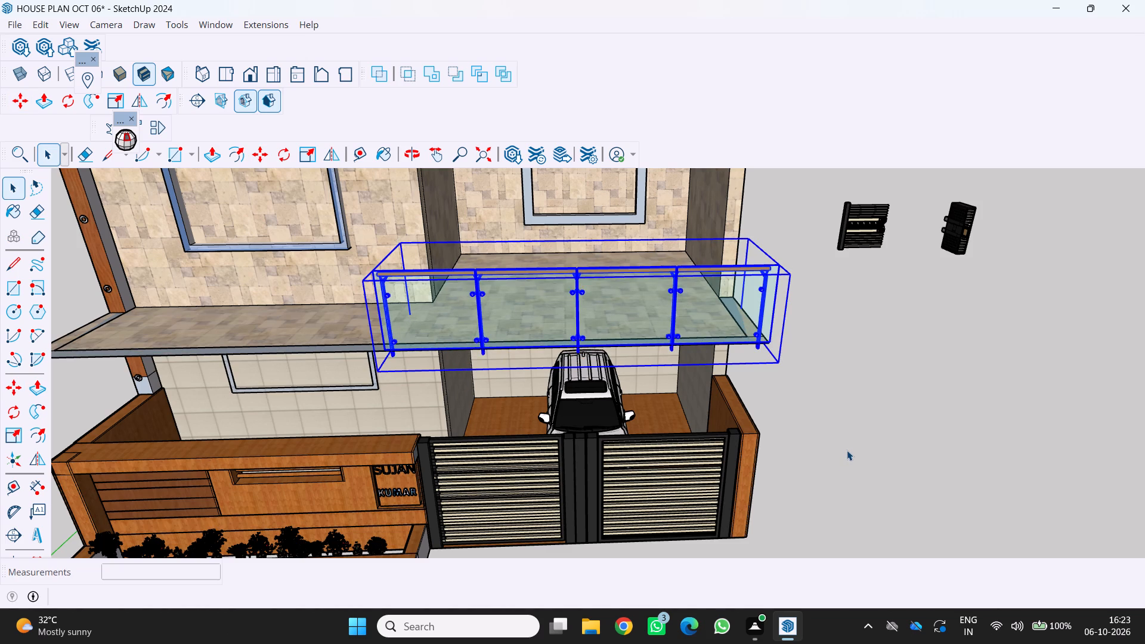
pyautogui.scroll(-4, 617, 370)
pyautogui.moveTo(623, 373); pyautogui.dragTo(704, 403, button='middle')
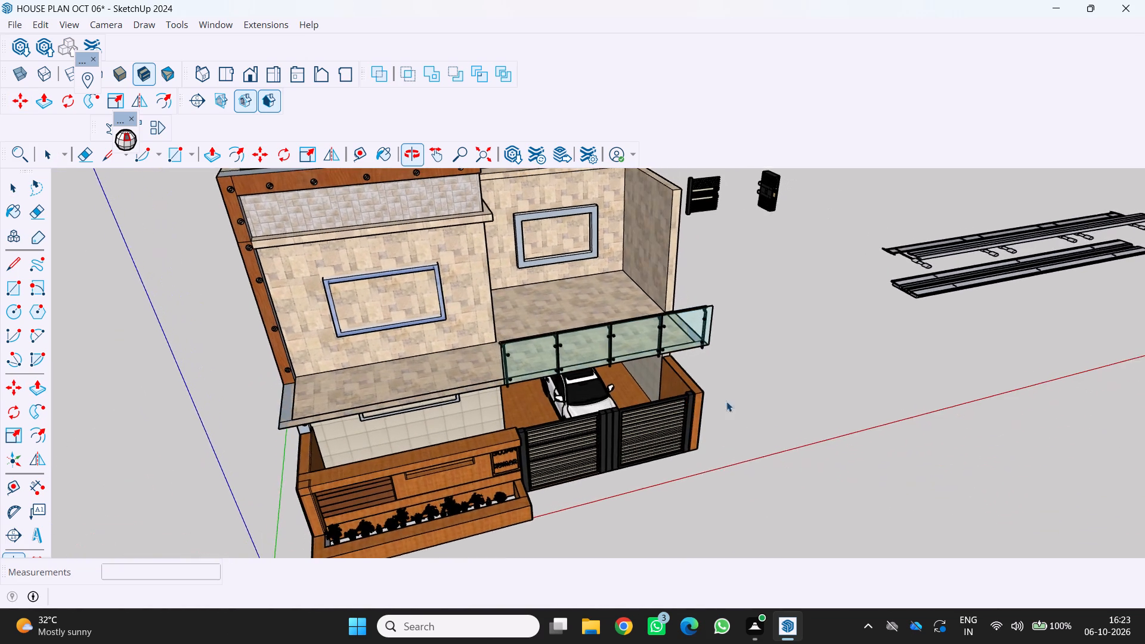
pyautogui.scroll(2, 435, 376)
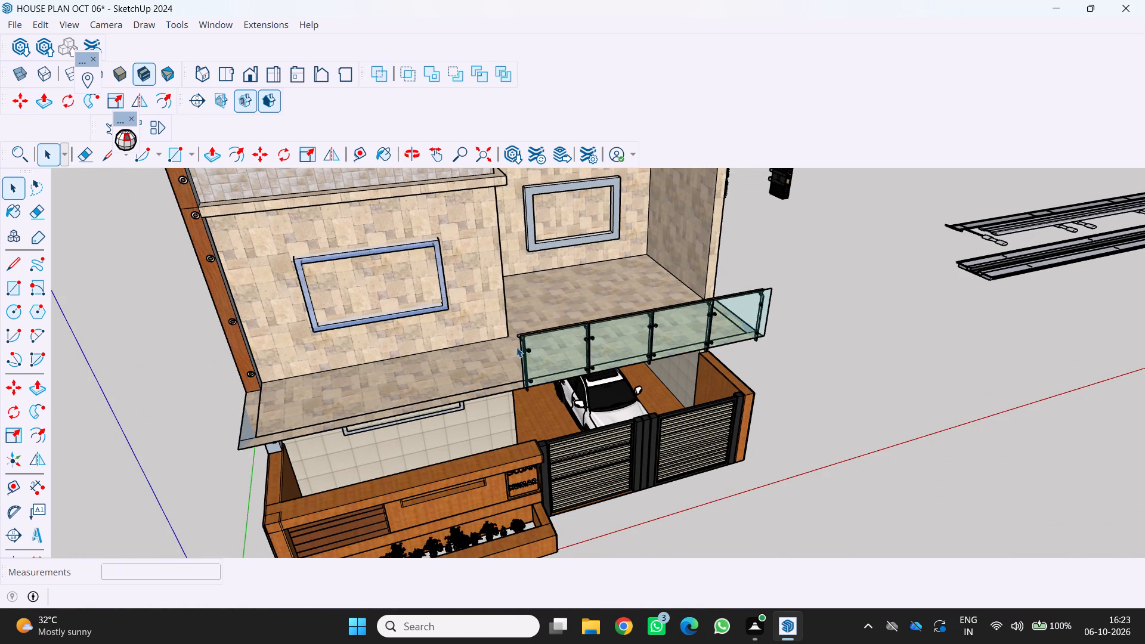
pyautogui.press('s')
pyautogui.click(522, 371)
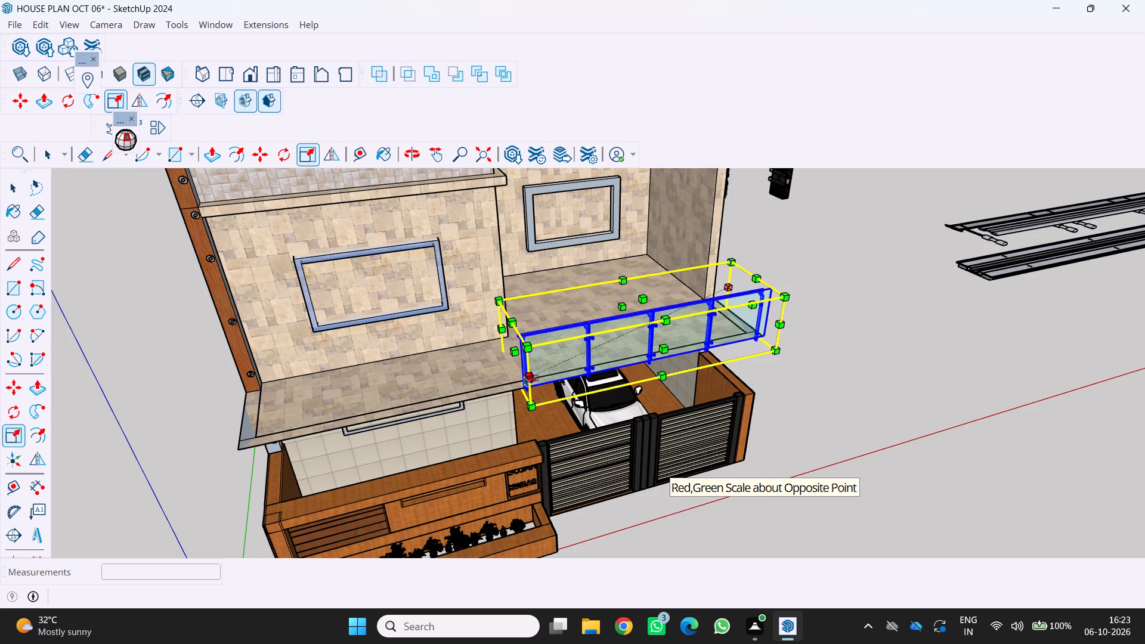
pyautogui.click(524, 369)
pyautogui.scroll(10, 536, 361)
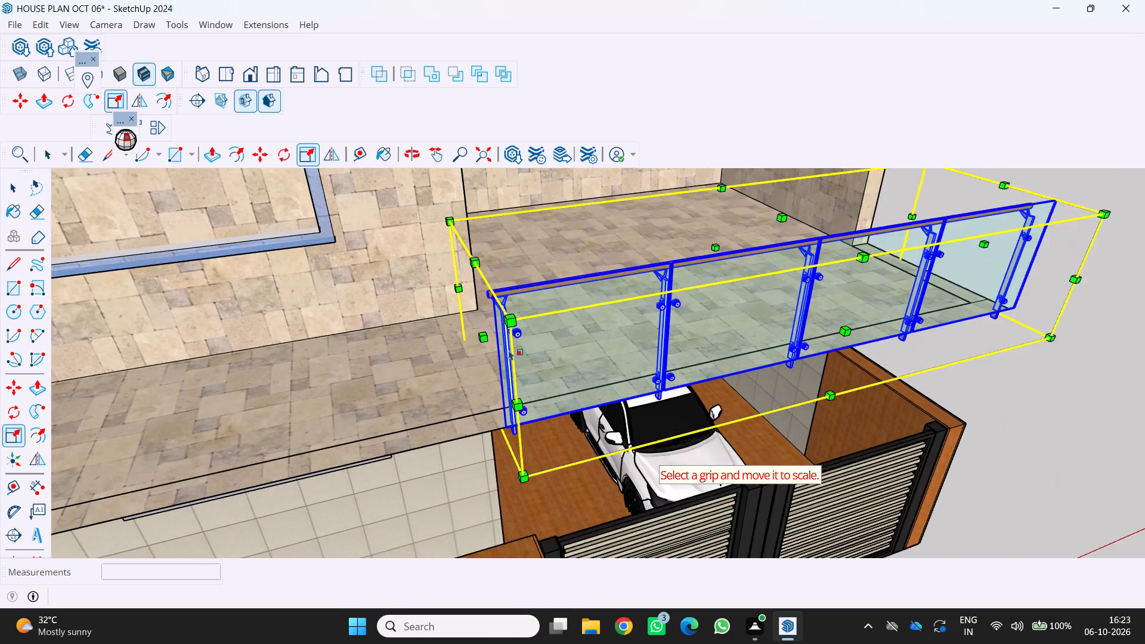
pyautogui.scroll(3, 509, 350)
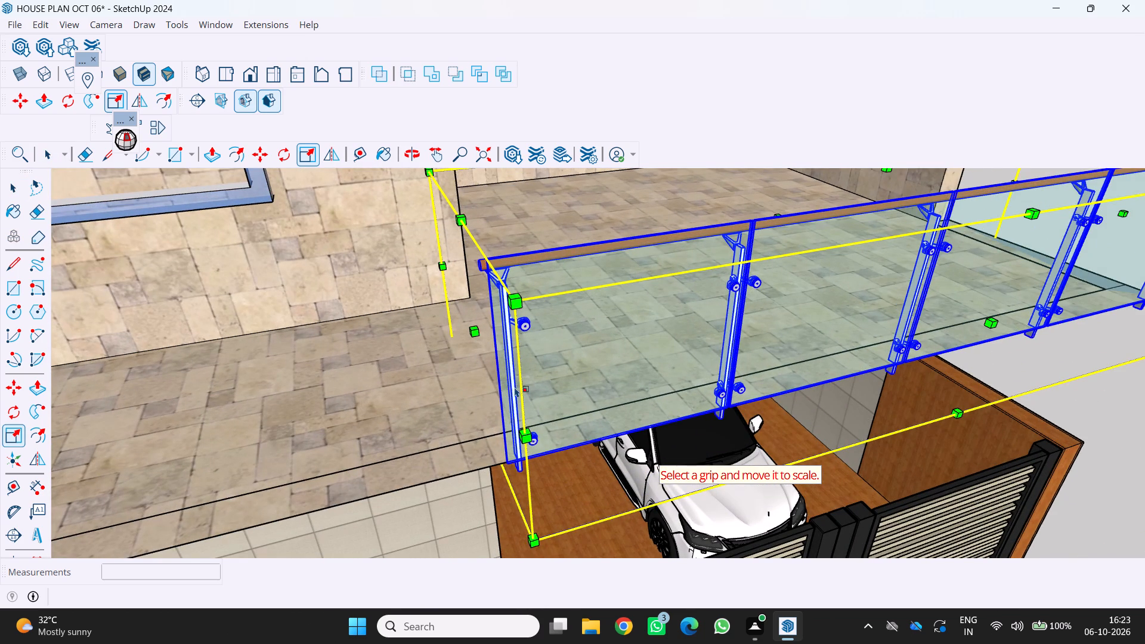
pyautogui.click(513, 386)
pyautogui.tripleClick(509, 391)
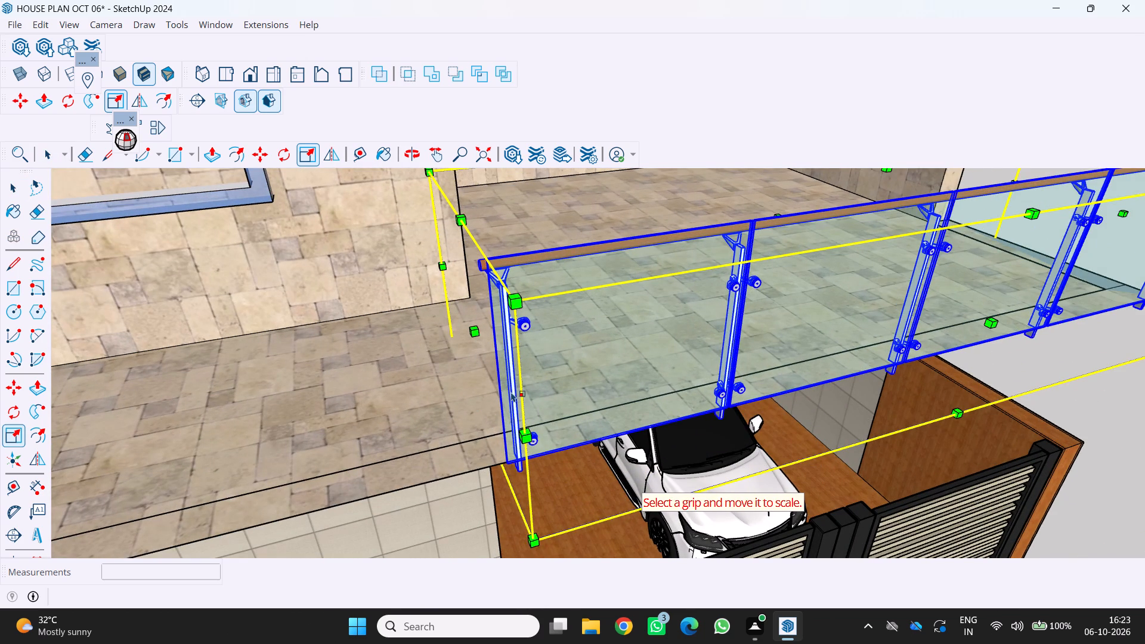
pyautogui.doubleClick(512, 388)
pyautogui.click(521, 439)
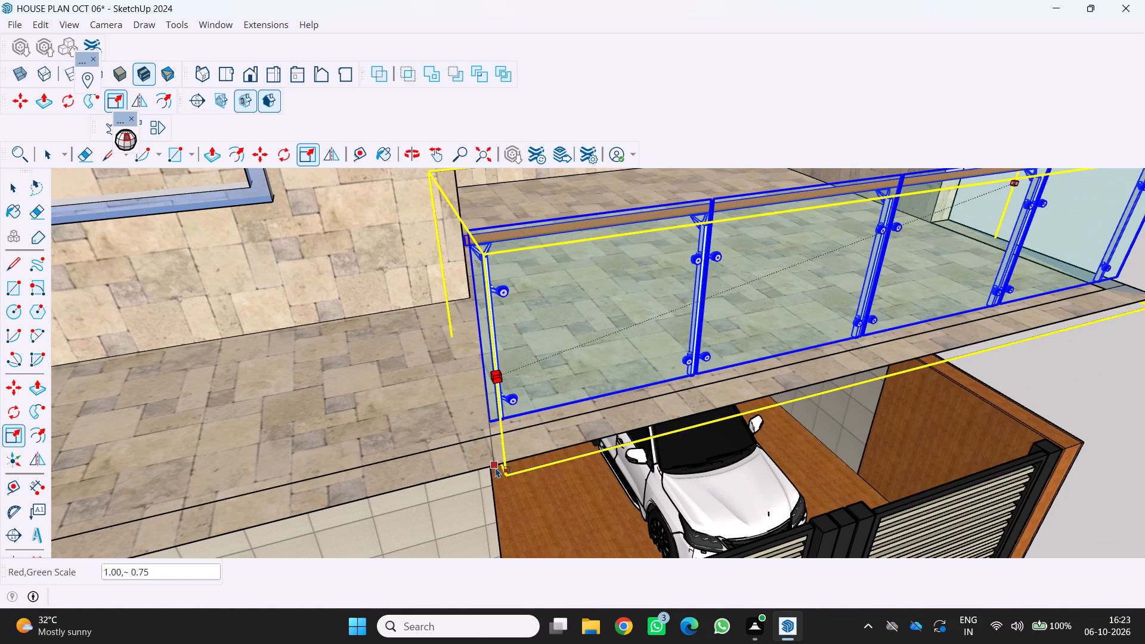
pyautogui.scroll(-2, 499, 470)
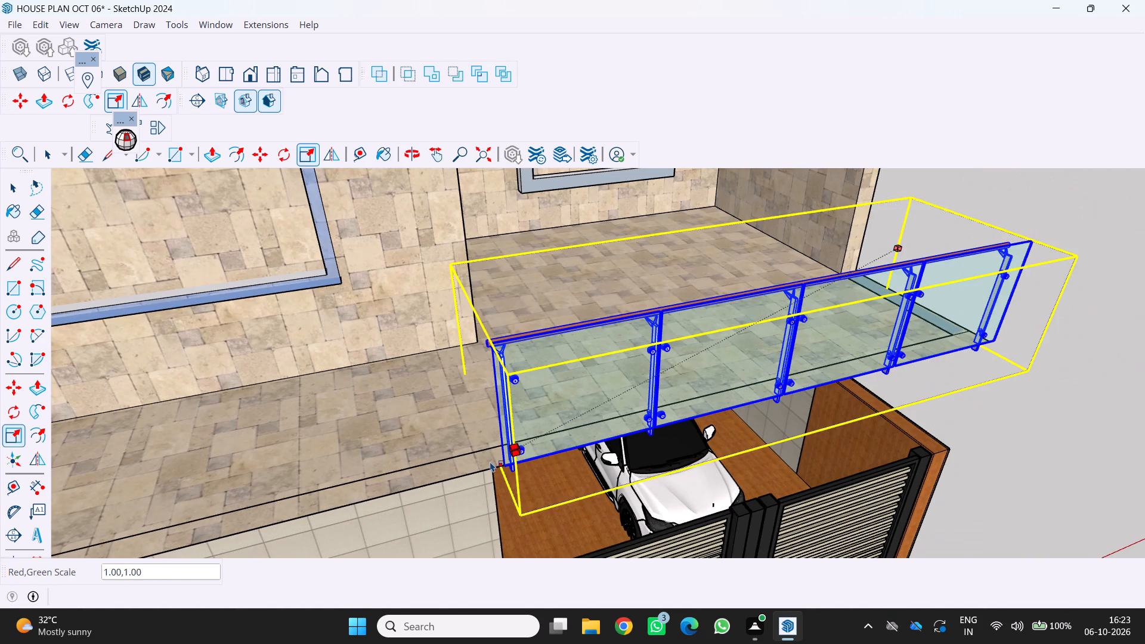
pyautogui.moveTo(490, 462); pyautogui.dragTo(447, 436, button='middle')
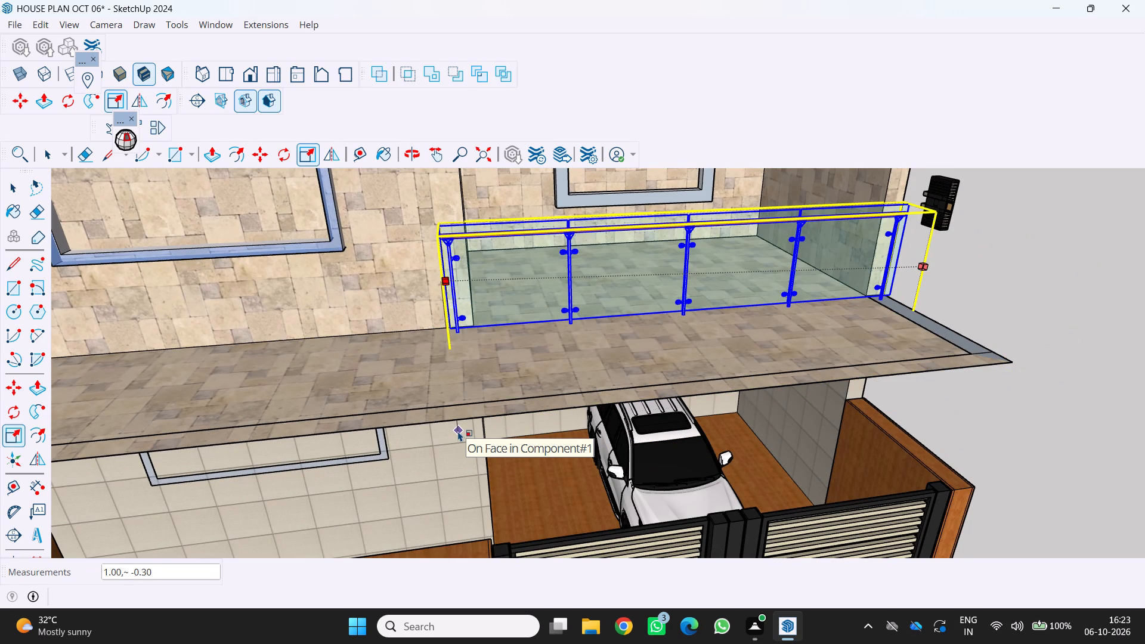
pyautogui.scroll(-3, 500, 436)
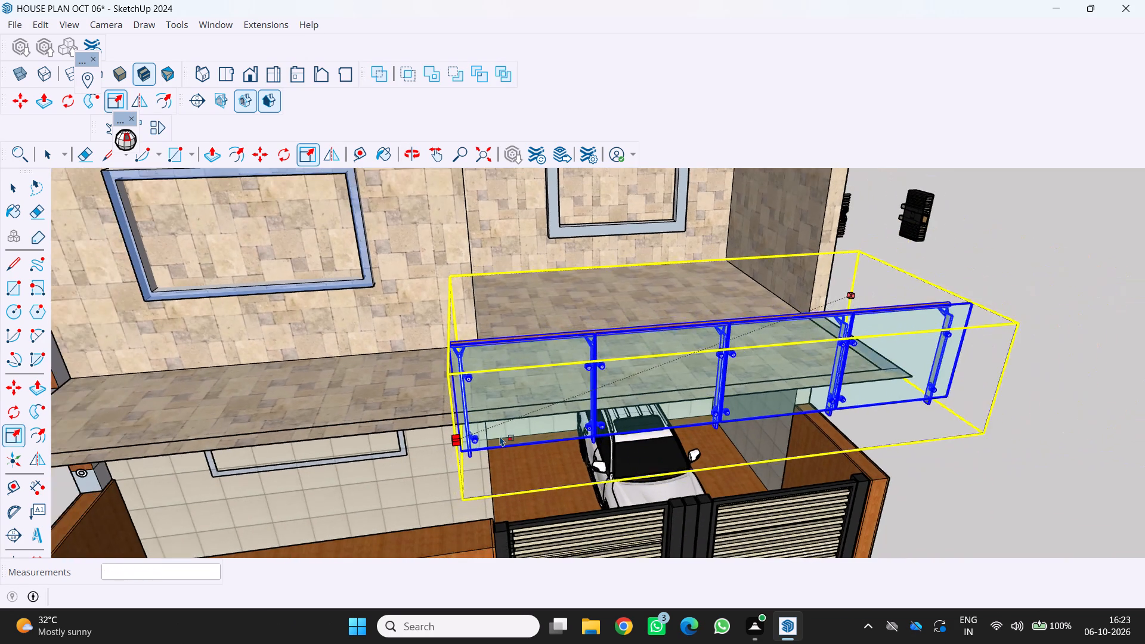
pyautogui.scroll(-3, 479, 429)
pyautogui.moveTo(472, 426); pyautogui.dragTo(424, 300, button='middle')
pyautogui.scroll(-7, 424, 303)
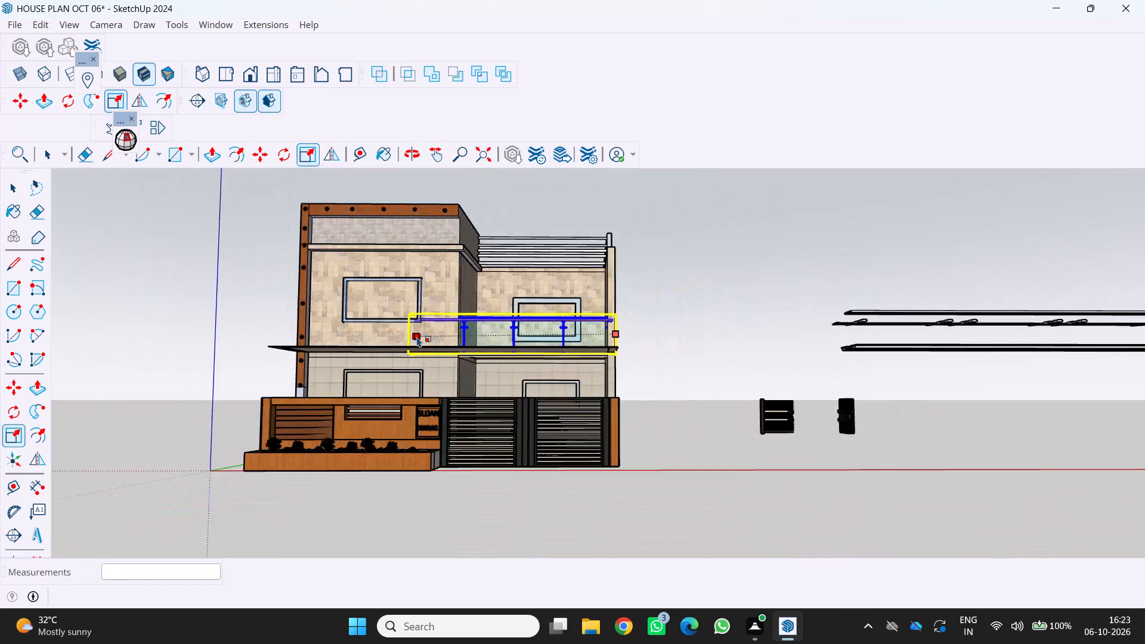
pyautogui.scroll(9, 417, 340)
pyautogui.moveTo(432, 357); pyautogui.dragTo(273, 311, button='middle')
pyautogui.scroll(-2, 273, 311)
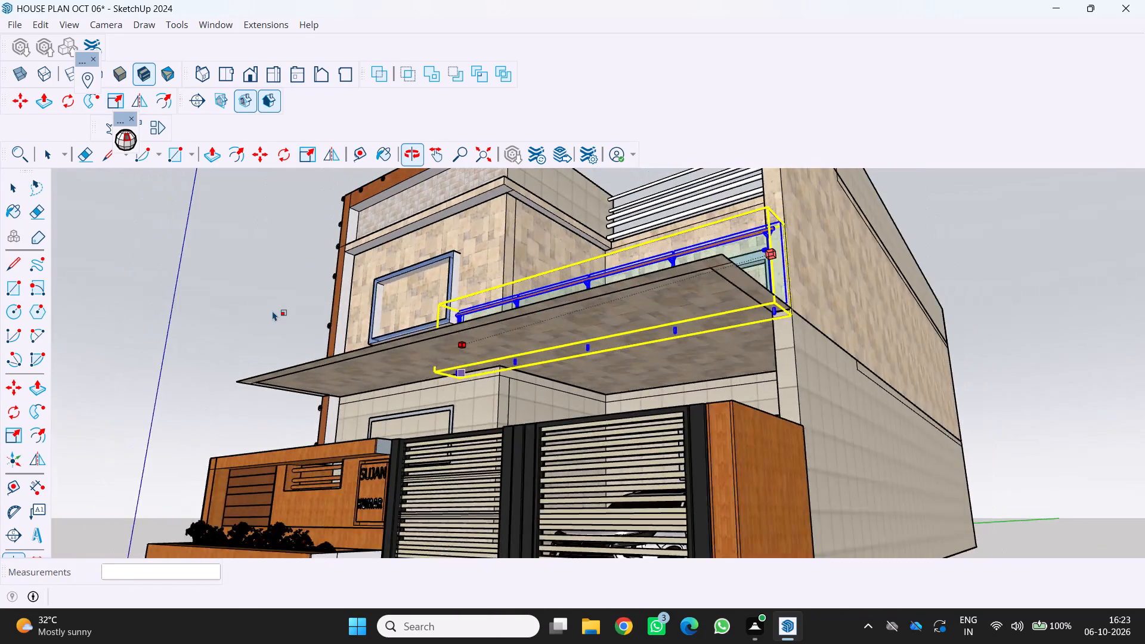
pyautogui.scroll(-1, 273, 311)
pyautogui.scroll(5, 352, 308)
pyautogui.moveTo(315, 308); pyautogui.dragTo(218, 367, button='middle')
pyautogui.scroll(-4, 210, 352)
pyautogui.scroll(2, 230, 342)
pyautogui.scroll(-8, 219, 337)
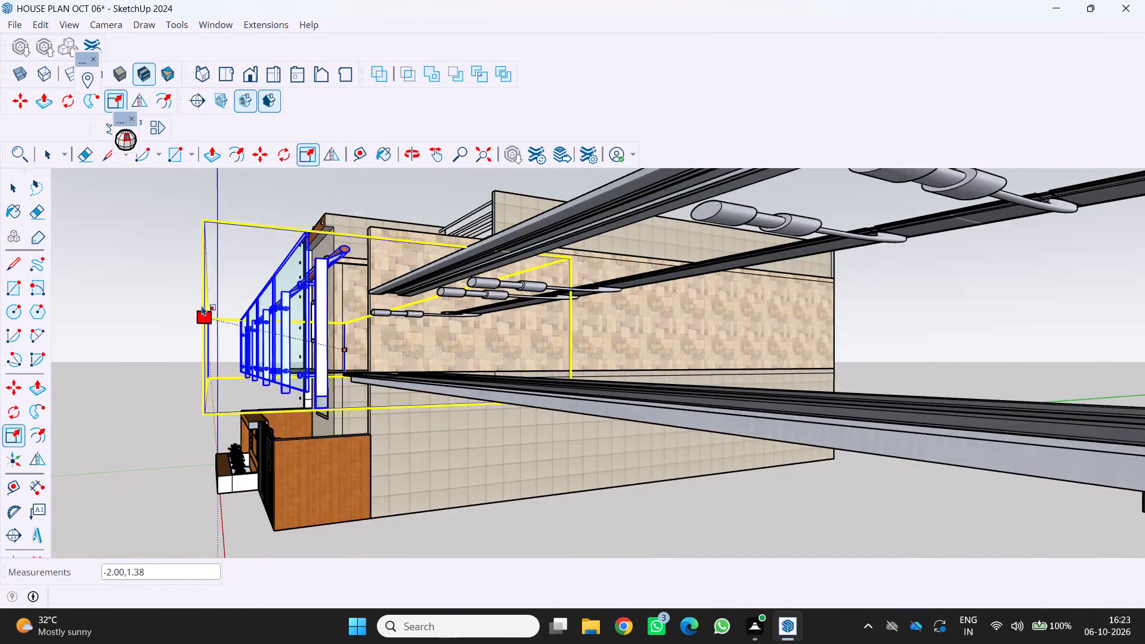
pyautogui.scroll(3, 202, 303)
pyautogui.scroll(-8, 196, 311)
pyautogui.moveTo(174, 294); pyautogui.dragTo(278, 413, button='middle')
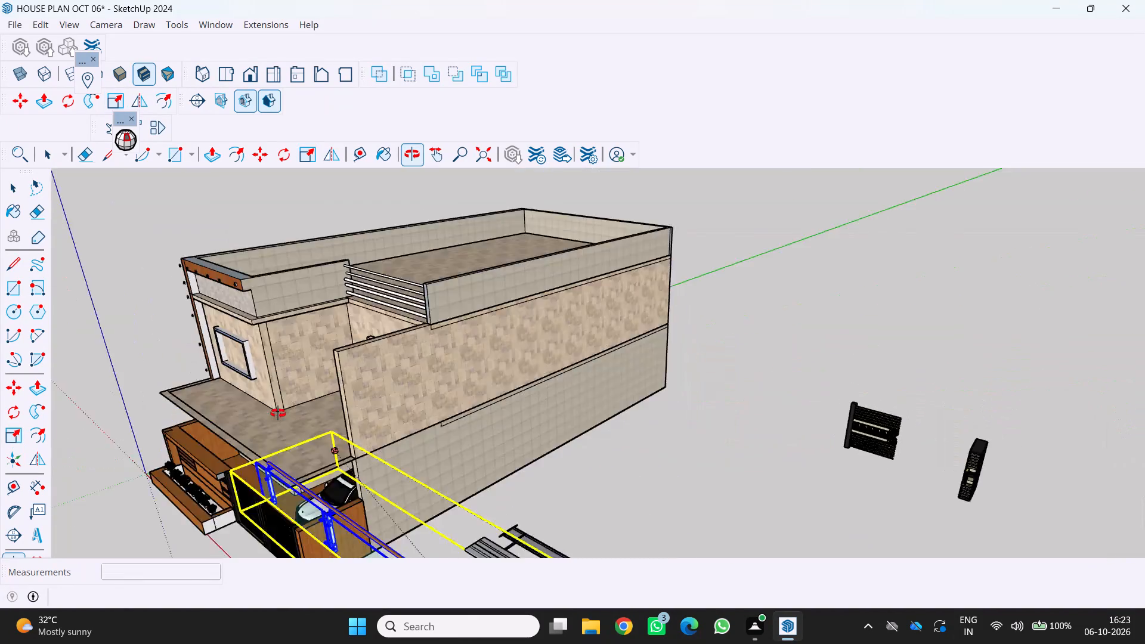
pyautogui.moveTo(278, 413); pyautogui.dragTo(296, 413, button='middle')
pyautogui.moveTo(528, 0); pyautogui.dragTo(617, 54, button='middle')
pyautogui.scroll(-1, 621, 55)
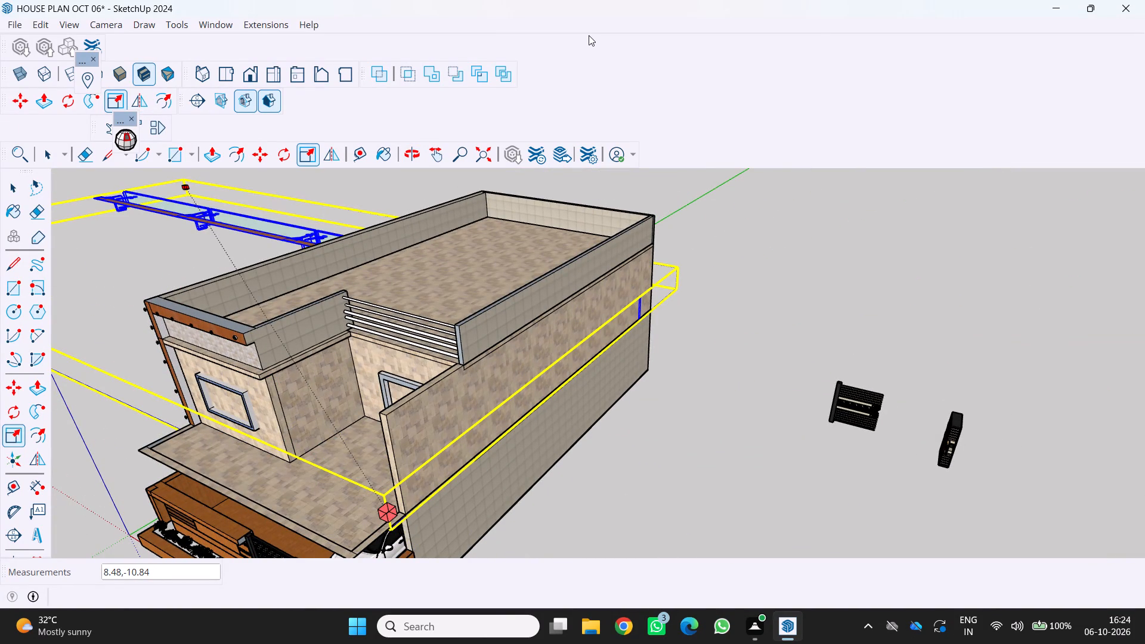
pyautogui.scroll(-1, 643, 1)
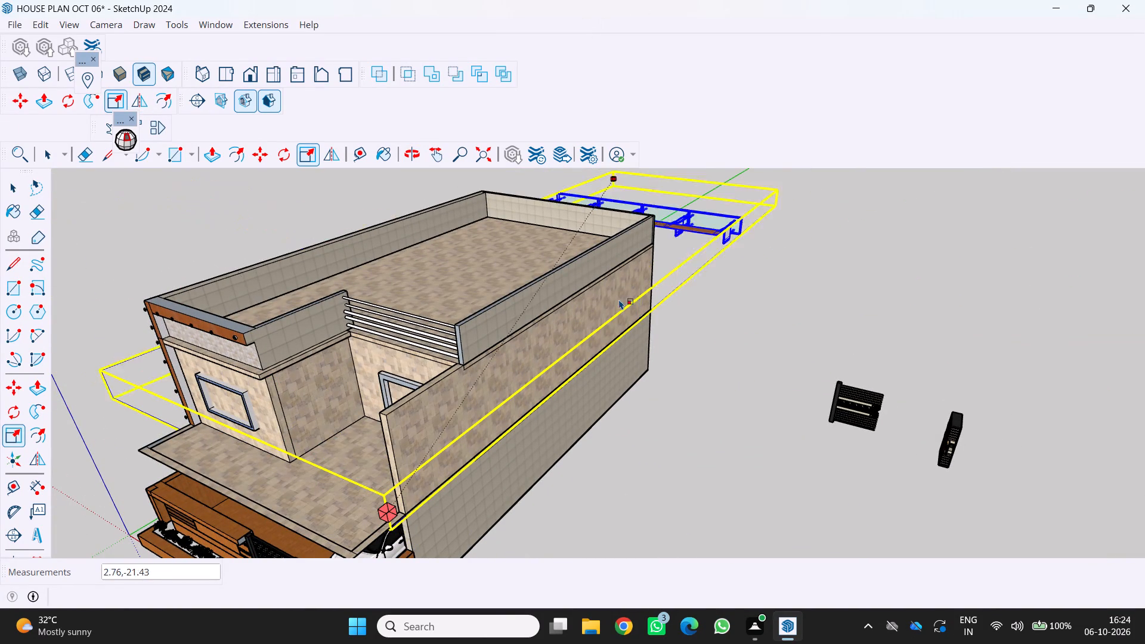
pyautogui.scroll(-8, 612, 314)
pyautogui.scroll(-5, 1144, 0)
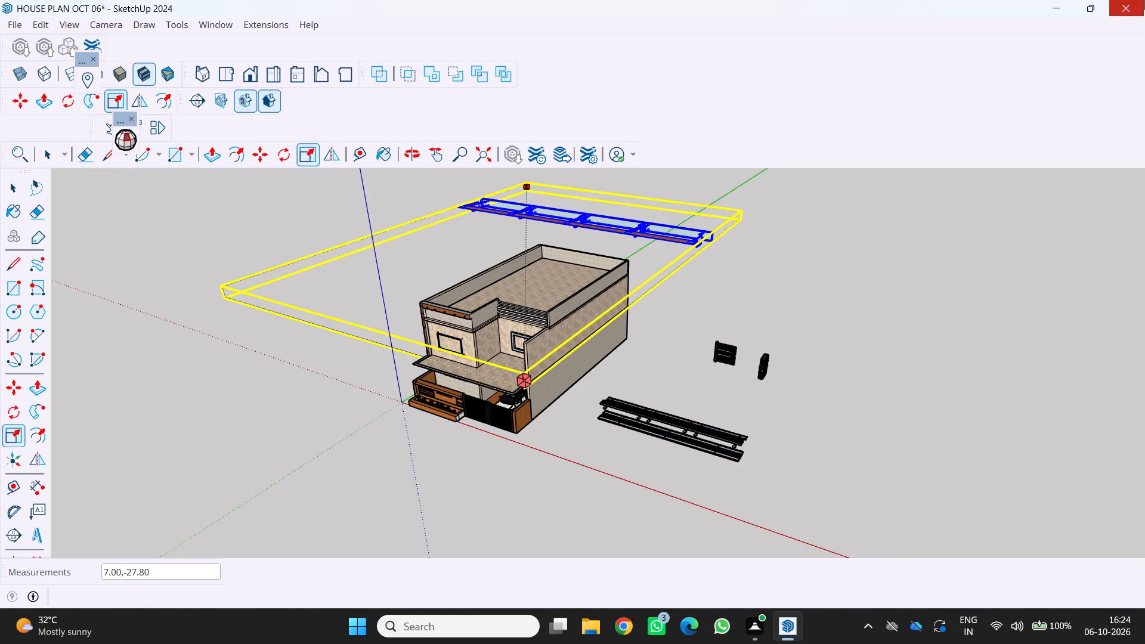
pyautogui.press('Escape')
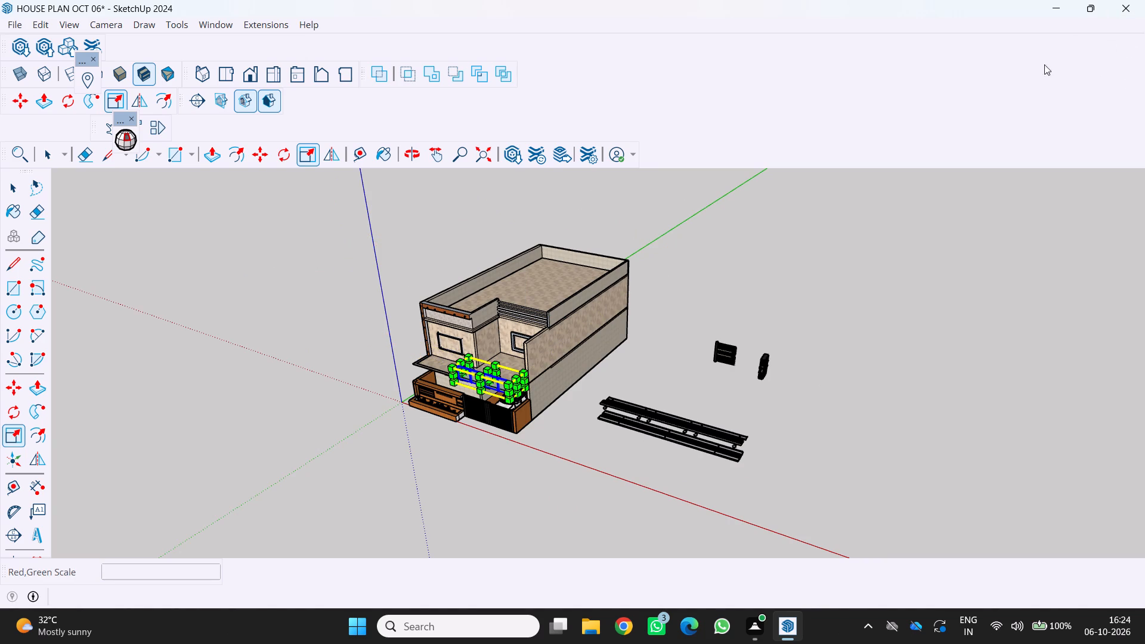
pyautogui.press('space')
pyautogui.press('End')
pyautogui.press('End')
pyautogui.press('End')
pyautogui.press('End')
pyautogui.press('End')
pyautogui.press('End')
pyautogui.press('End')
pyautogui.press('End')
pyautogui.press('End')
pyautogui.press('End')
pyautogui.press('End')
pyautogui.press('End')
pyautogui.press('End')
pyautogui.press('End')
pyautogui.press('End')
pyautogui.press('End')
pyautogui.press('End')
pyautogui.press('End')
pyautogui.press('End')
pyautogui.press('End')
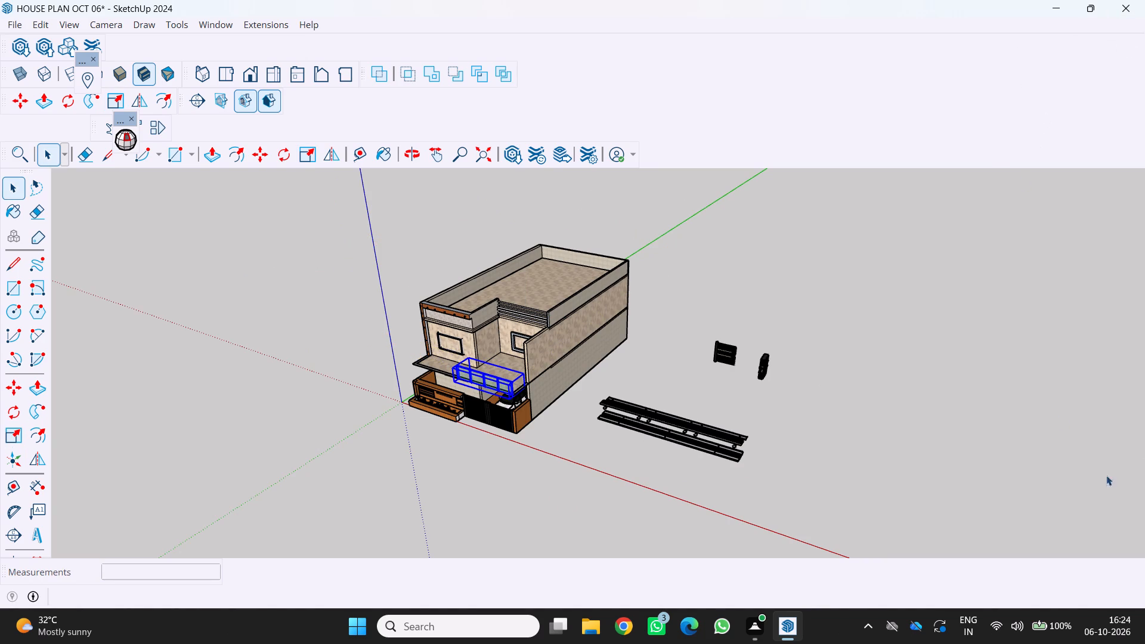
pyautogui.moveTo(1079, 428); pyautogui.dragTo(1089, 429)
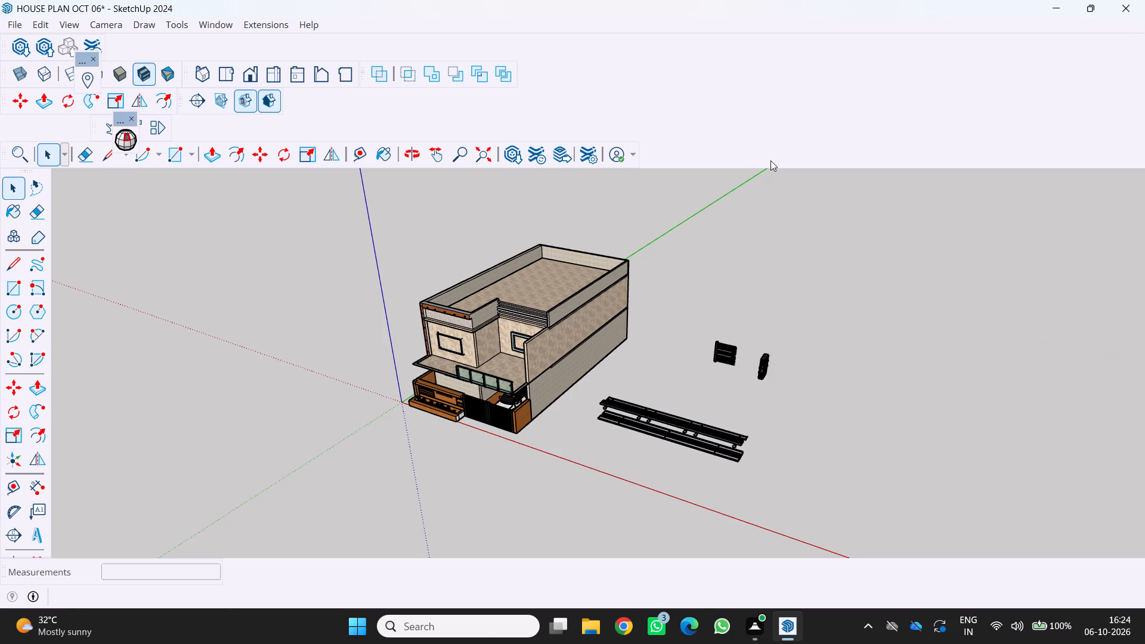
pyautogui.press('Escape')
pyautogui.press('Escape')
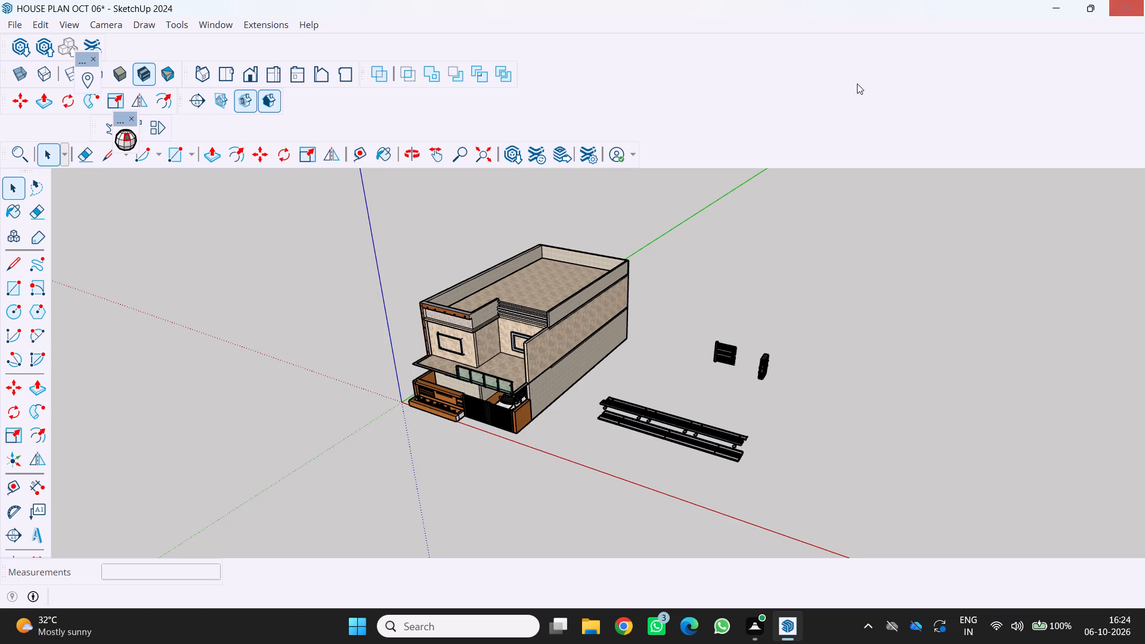
# Copy the glass railing about 15' 9" along the balcony's front edge so the copy continues it past the larger first-floor window.
pyautogui.moveTo(791, 295); pyautogui.dragTo(790, 185, button='middle')
pyautogui.scroll(1, 729, 281)
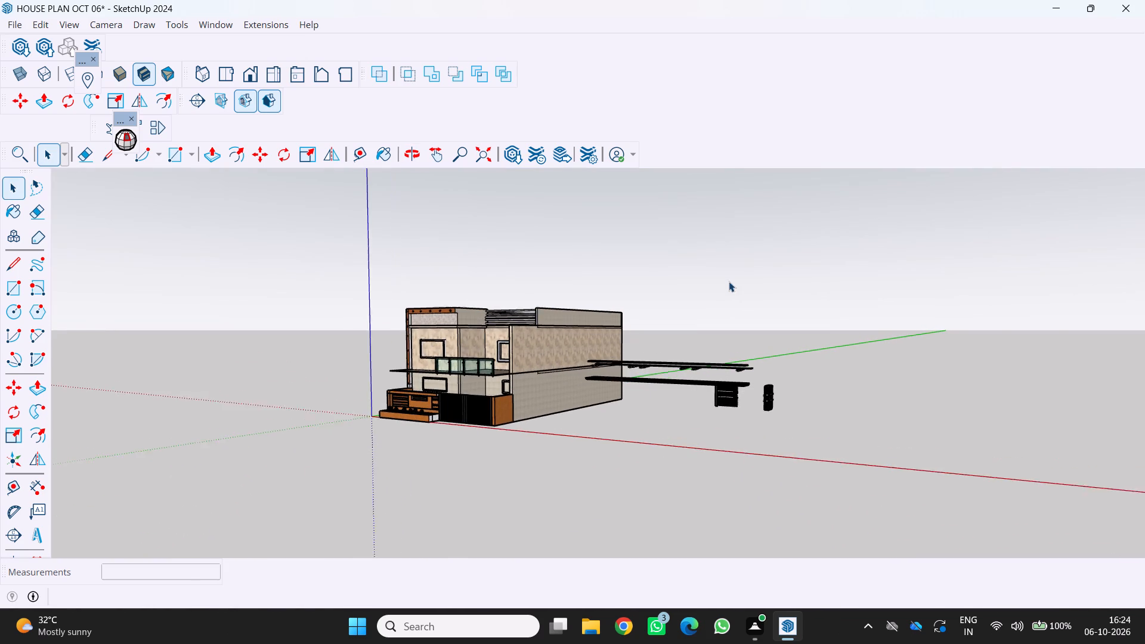
pyautogui.scroll(1, 729, 281)
pyautogui.moveTo(289, 314); pyautogui.dragTo(456, 373, button='middle')
pyautogui.scroll(4, 456, 373)
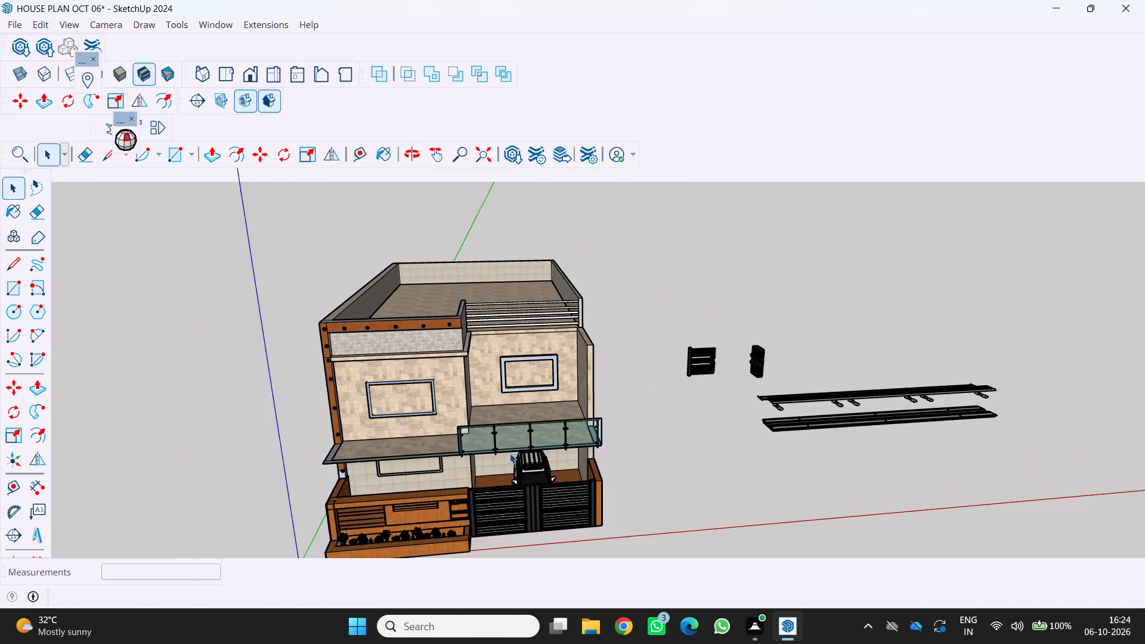
pyautogui.scroll(2, 510, 451)
pyautogui.moveTo(516, 428); pyautogui.dragTo(513, 375, button='middle')
pyautogui.scroll(2, 426, 407)
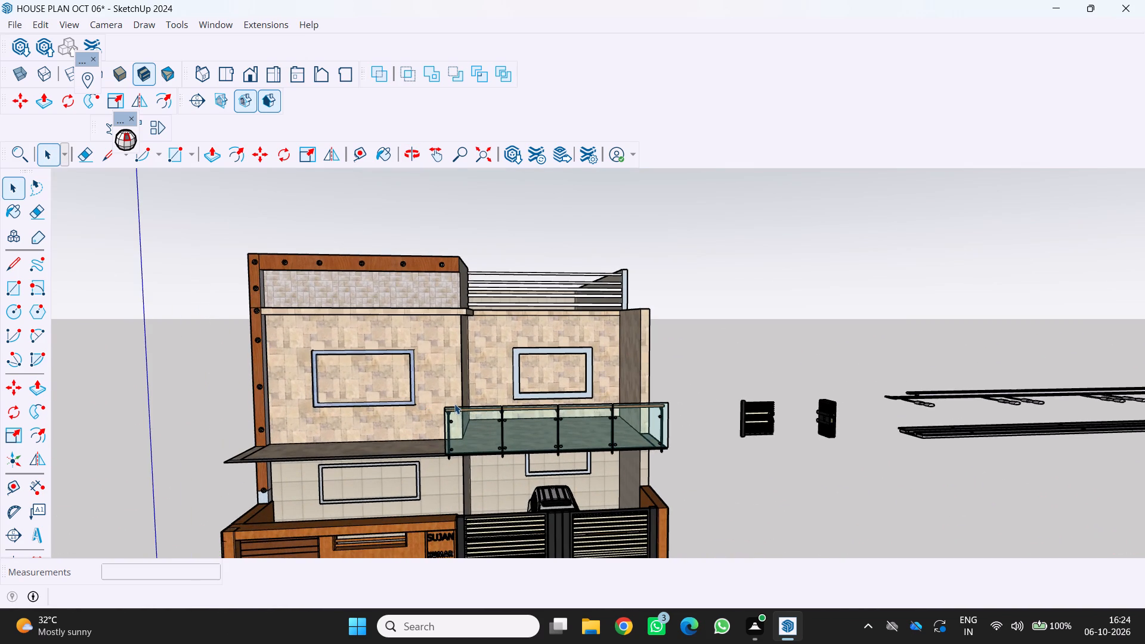
pyautogui.click(454, 403)
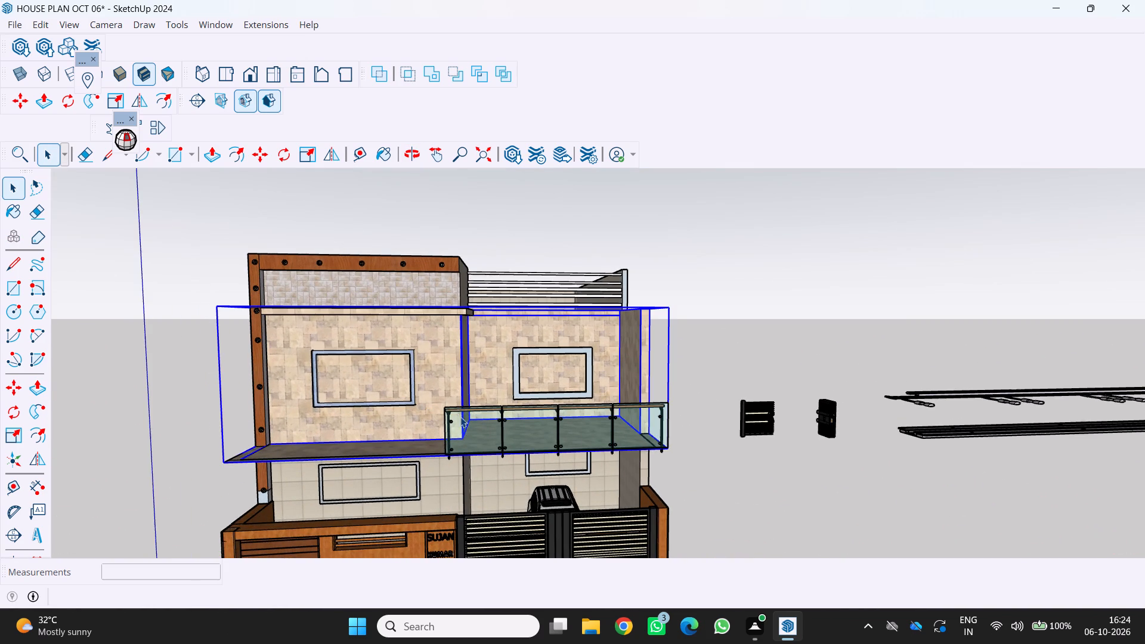
pyautogui.doubleClick(457, 409)
pyautogui.doubleClick(456, 409)
pyautogui.doubleClick(456, 410)
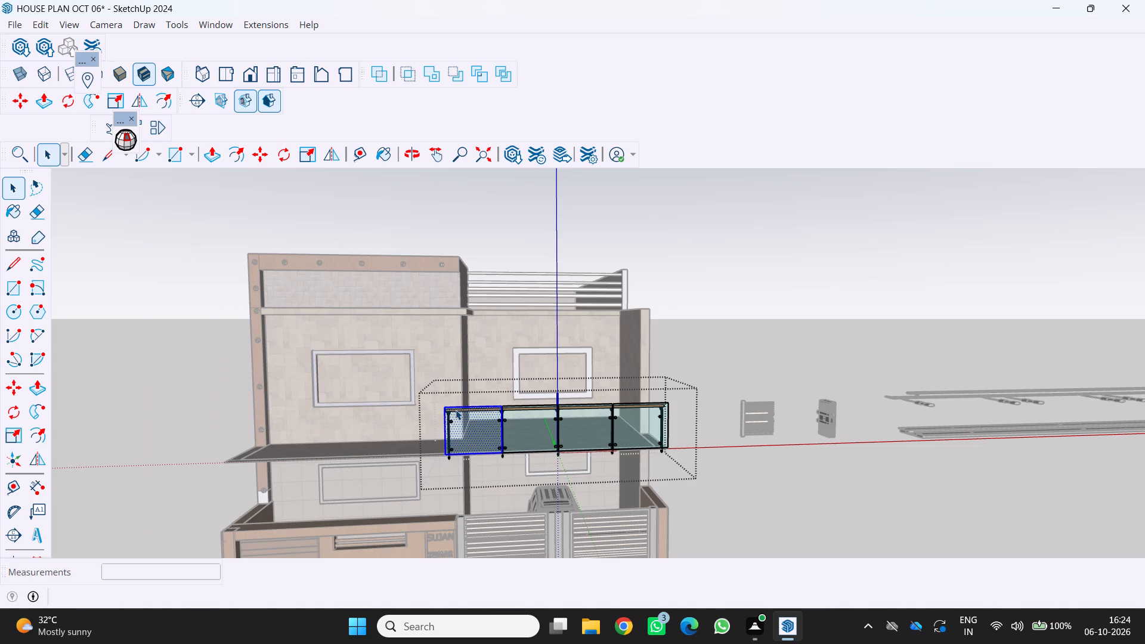
pyautogui.press('Escape')
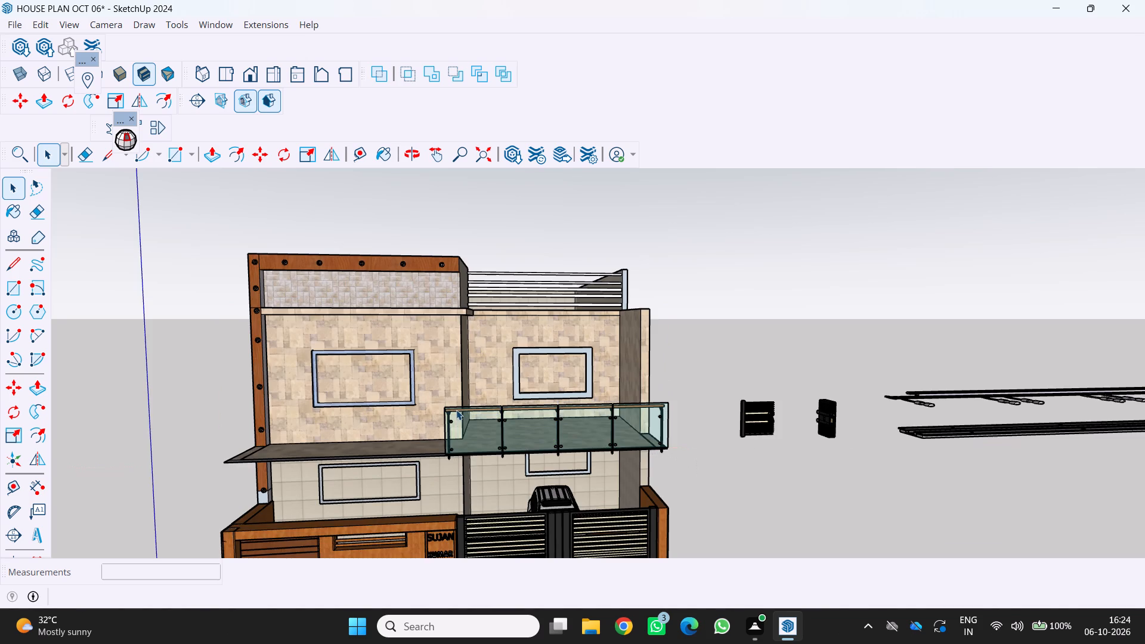
pyautogui.click(468, 409)
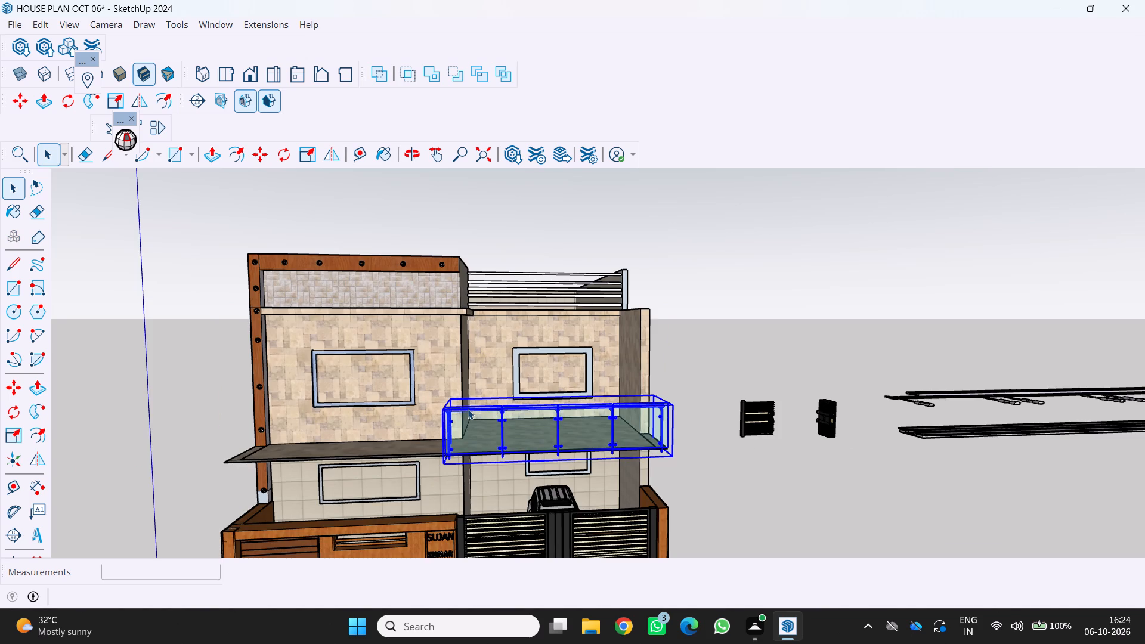
pyautogui.press('m')
pyautogui.press('End')
pyautogui.press('End')
pyautogui.press('End')
pyautogui.click(447, 409)
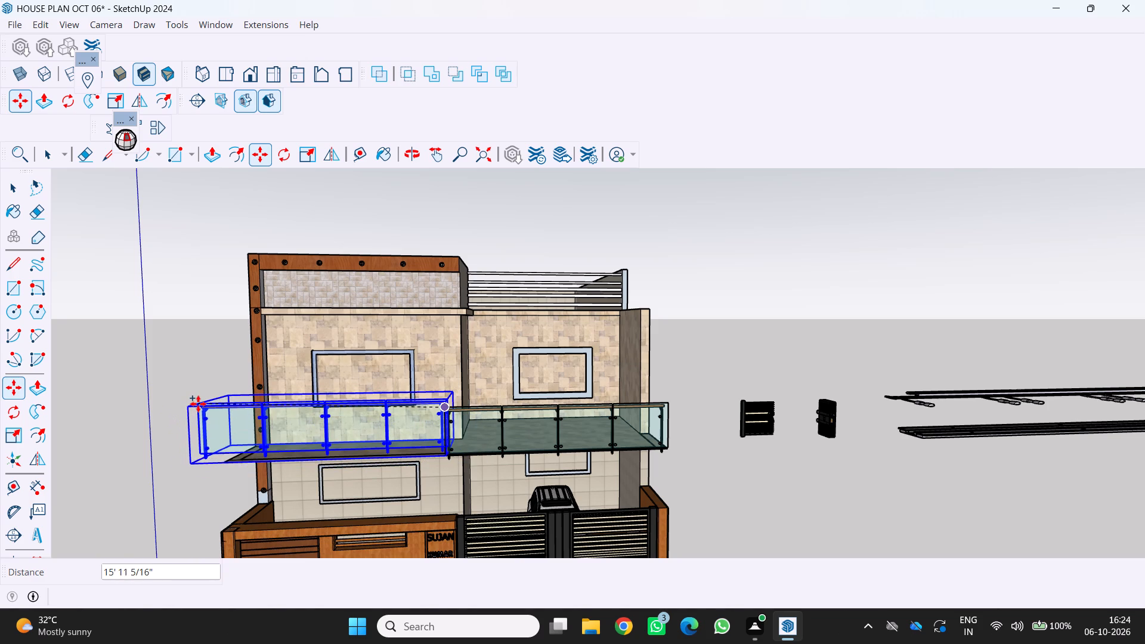
pyautogui.click(202, 404)
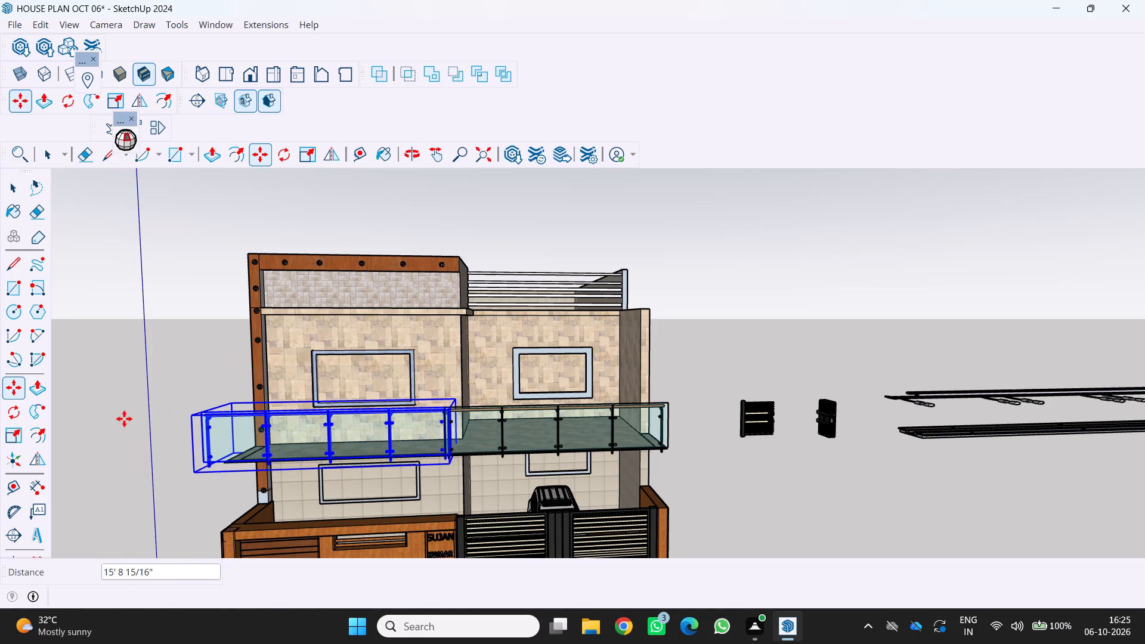
pyautogui.press('space')
pyautogui.press('End')
pyautogui.press('End')
pyautogui.press('End')
pyautogui.press('End')
pyautogui.press('End')
pyautogui.press('End')
pyautogui.press('End')
pyautogui.press('End')
pyautogui.press('End')
pyautogui.press('End')
pyautogui.press('End')
pyautogui.press('End')
pyautogui.press('End')
pyautogui.press('End')
pyautogui.press('End')
pyautogui.press('End')
pyautogui.press('End')
pyautogui.press('End')
pyautogui.press('End')
pyautogui.press('End')
pyautogui.press('space')
pyautogui.press('End')
pyautogui.press('End')
pyautogui.press('End')
pyautogui.press('End')
pyautogui.press('End')
pyautogui.press('End')
pyautogui.press('End')
pyautogui.press('End')
pyautogui.press('End')
pyautogui.press('End')
pyautogui.press('End')
pyautogui.press('End')
pyautogui.press('End')
pyautogui.press('End')
pyautogui.press('End')
pyautogui.press('End')
pyautogui.press('End')
pyautogui.press('End')
pyautogui.press('End')
pyautogui.press('End')
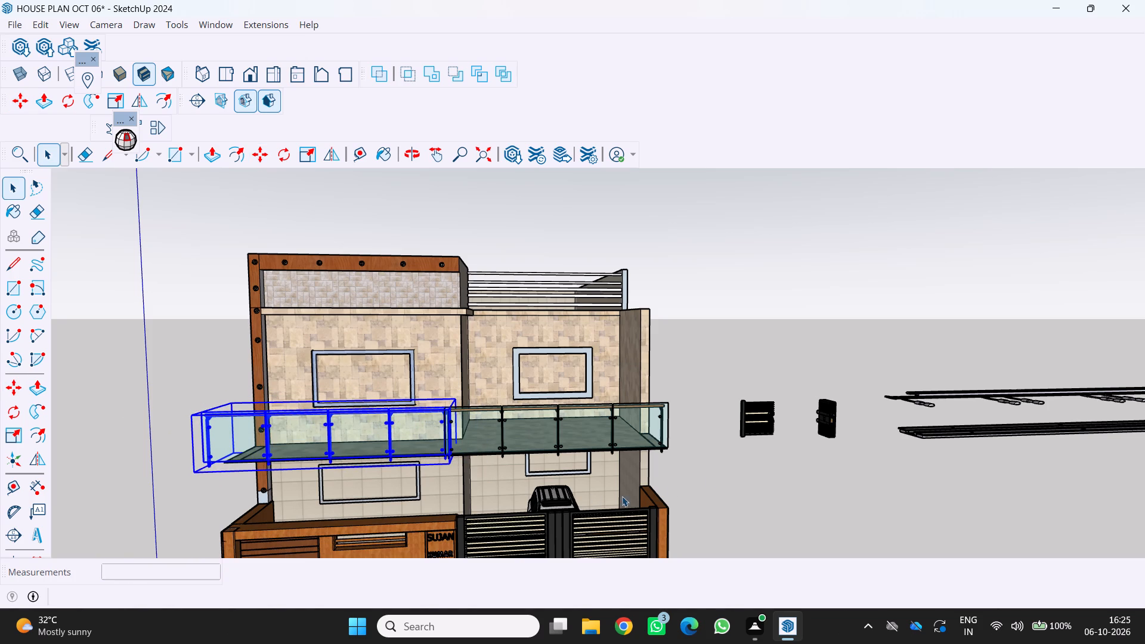
# Examine how the two glass railing sections sit along the balcony's front edge, from the front and the side.
pyautogui.click(763, 465)
pyautogui.scroll(-2, 705, 456)
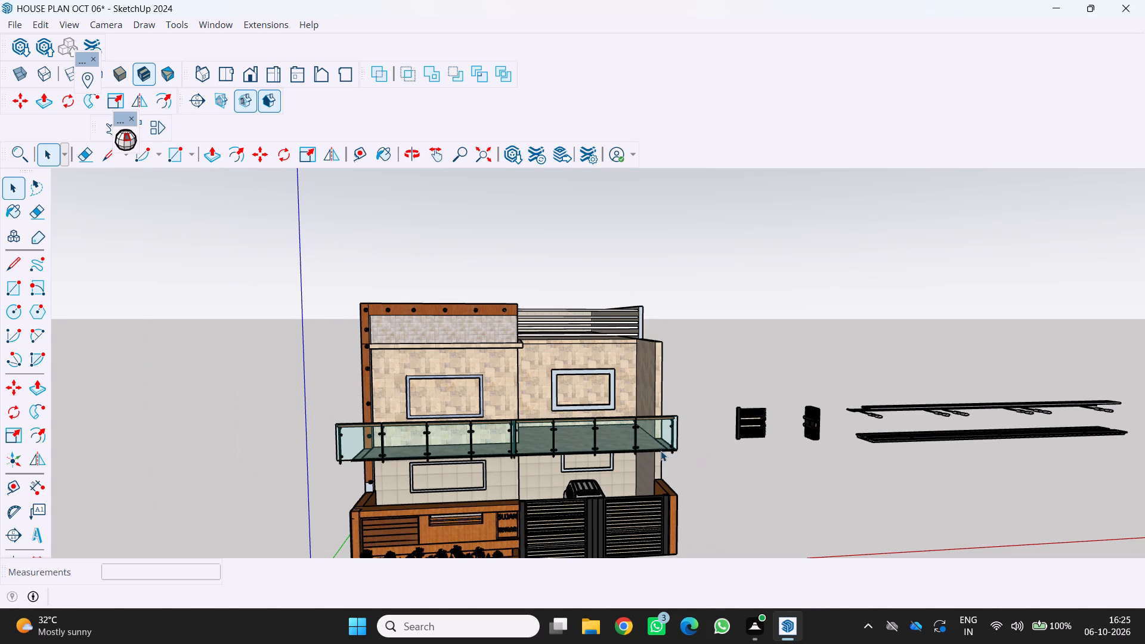
pyautogui.moveTo(661, 451); pyautogui.dragTo(503, 454, button='middle')
pyautogui.scroll(3, 581, 445)
pyautogui.moveTo(602, 455); pyautogui.dragTo(549, 447, button='middle')
pyautogui.scroll(1, 555, 450)
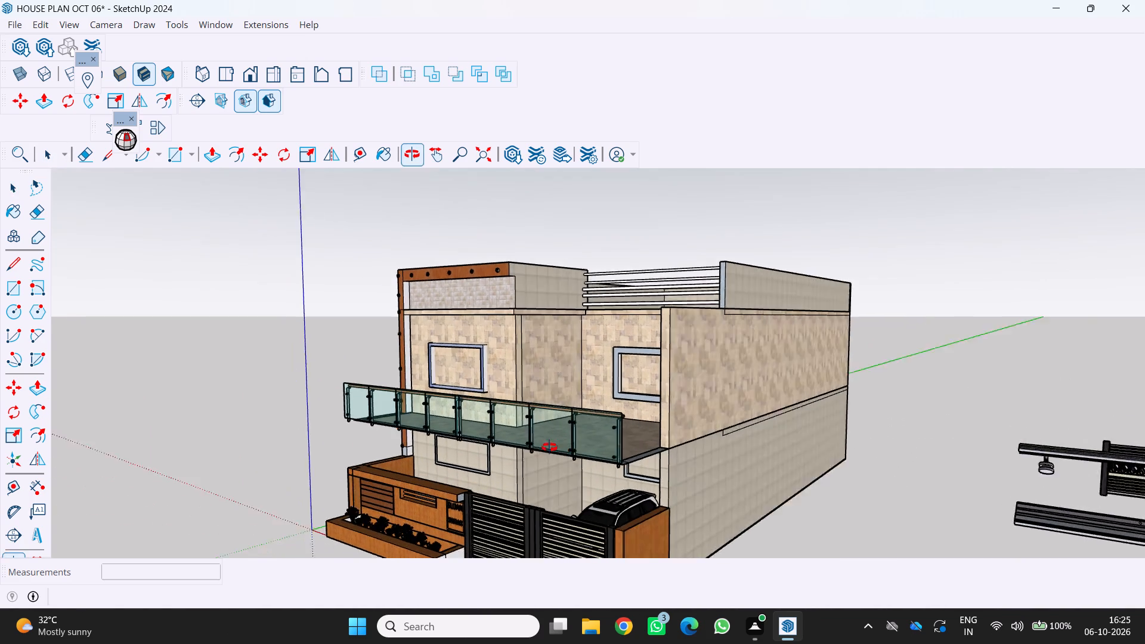
pyautogui.moveTo(549, 447); pyautogui.dragTo(551, 448, button='middle')
pyautogui.scroll(-3, 531, 445)
pyautogui.moveTo(544, 439); pyautogui.dragTo(438, 460, button='middle')
pyautogui.scroll(3, 456, 437)
pyautogui.moveTo(496, 438); pyautogui.dragTo(404, 439, button='middle')
pyautogui.scroll(1, 496, 438)
pyautogui.scroll(2, 401, 440)
pyautogui.scroll(-5, 401, 440)
pyautogui.moveTo(401, 440); pyautogui.dragTo(409, 442, button='middle')
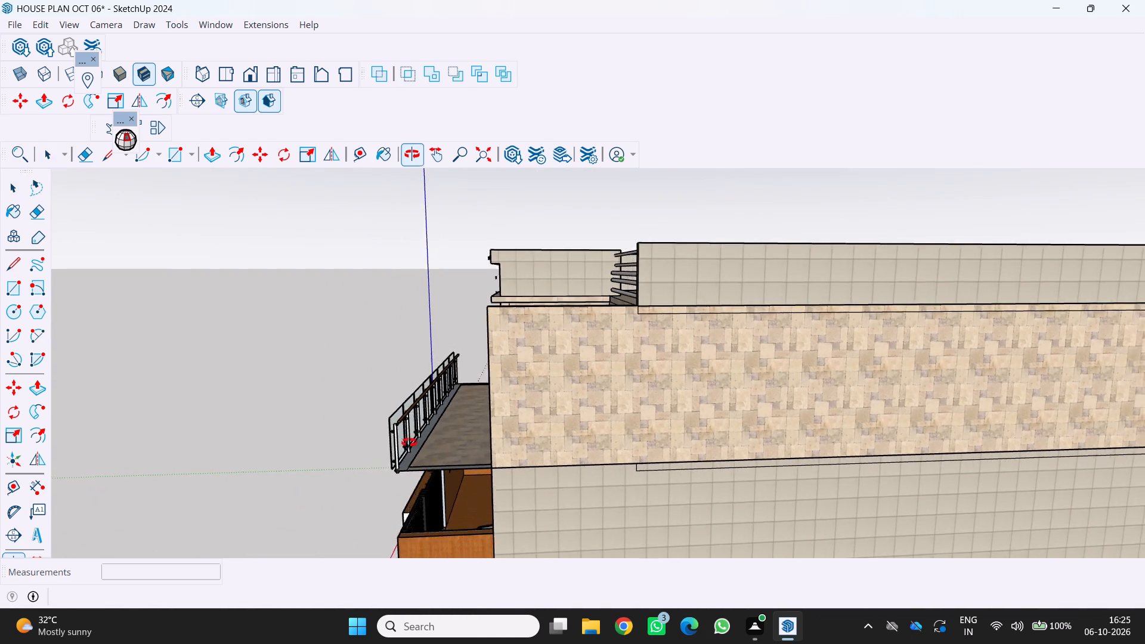
pyautogui.moveTo(409, 442); pyautogui.dragTo(748, 353, button='middle')
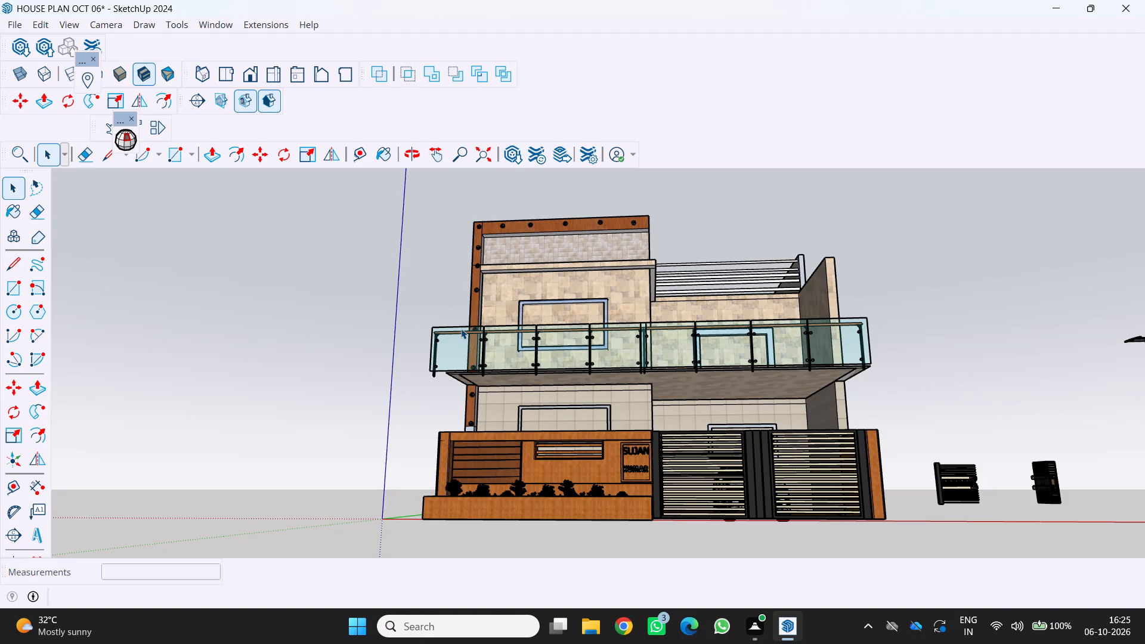
# Copy the railing section beside the larger first-floor window about 21' 4" sideways, clear of the house.
pyautogui.click(461, 329)
pyautogui.press('m')
pyautogui.press('End')
pyautogui.press('End')
pyautogui.press('End')
pyautogui.press('End')
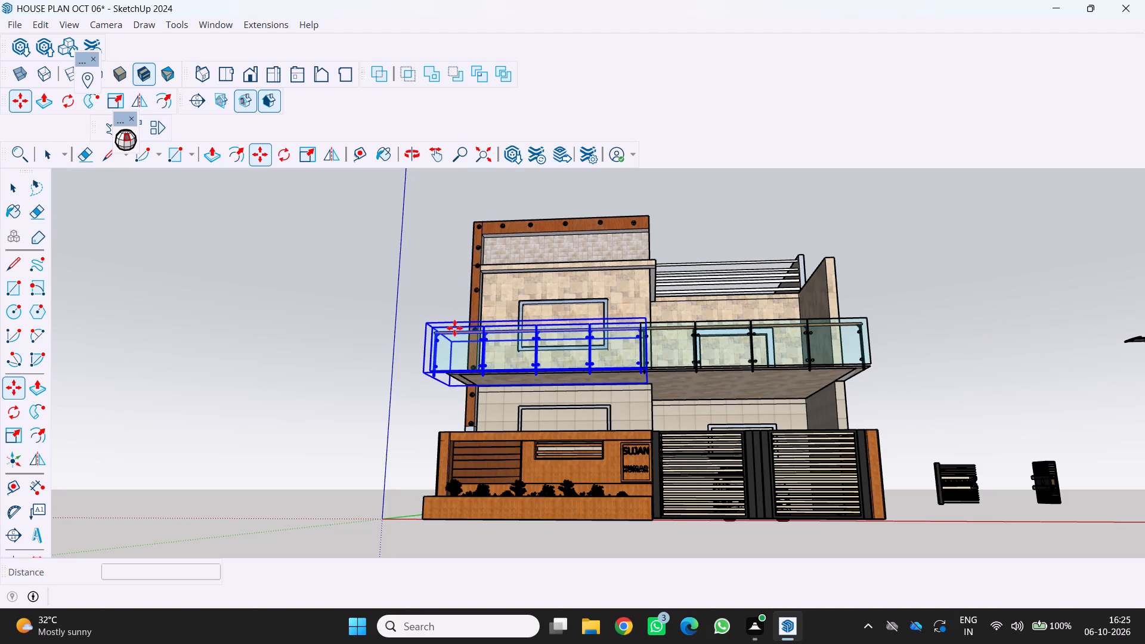
pyautogui.click(454, 328)
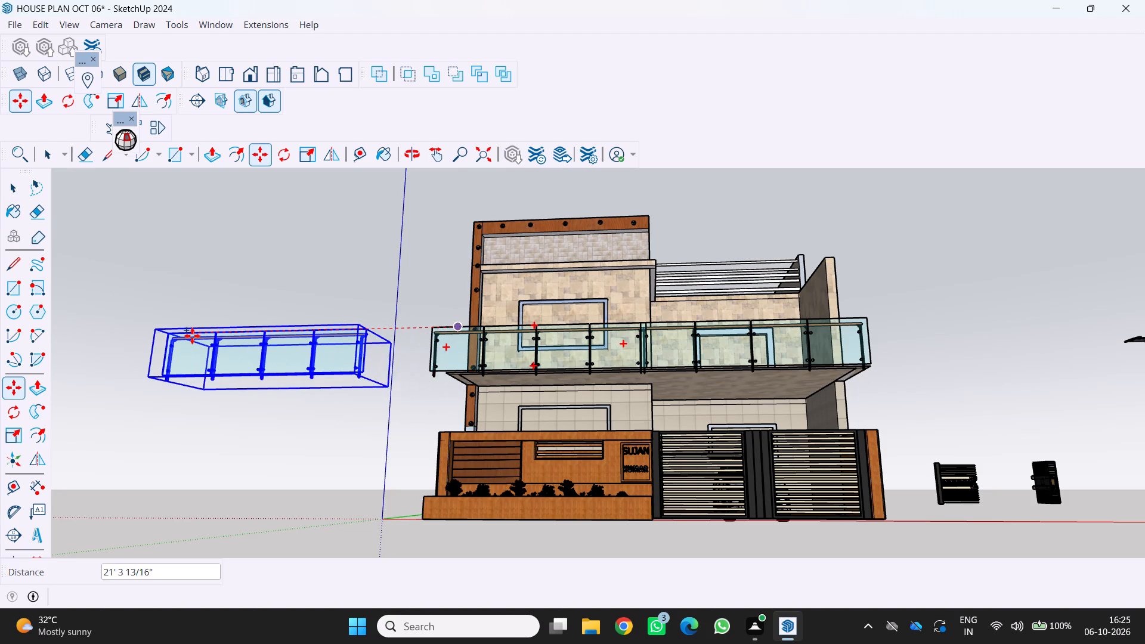
pyautogui.click(192, 336)
# Scale the spare railing copy beside the house uniformly to about 0.64 from its lower corner.
pyautogui.scroll(-7, 255, 336)
pyautogui.moveTo(255, 336); pyautogui.dragTo(410, 483, button='middle')
pyautogui.scroll(1, 348, 492)
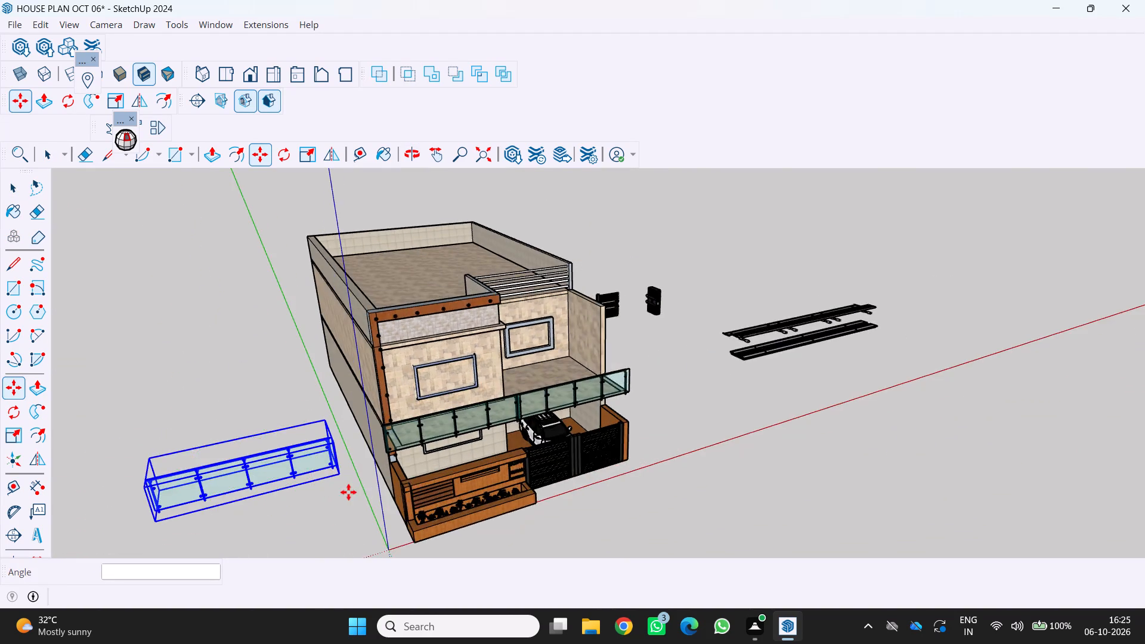
pyautogui.scroll(1, 348, 492)
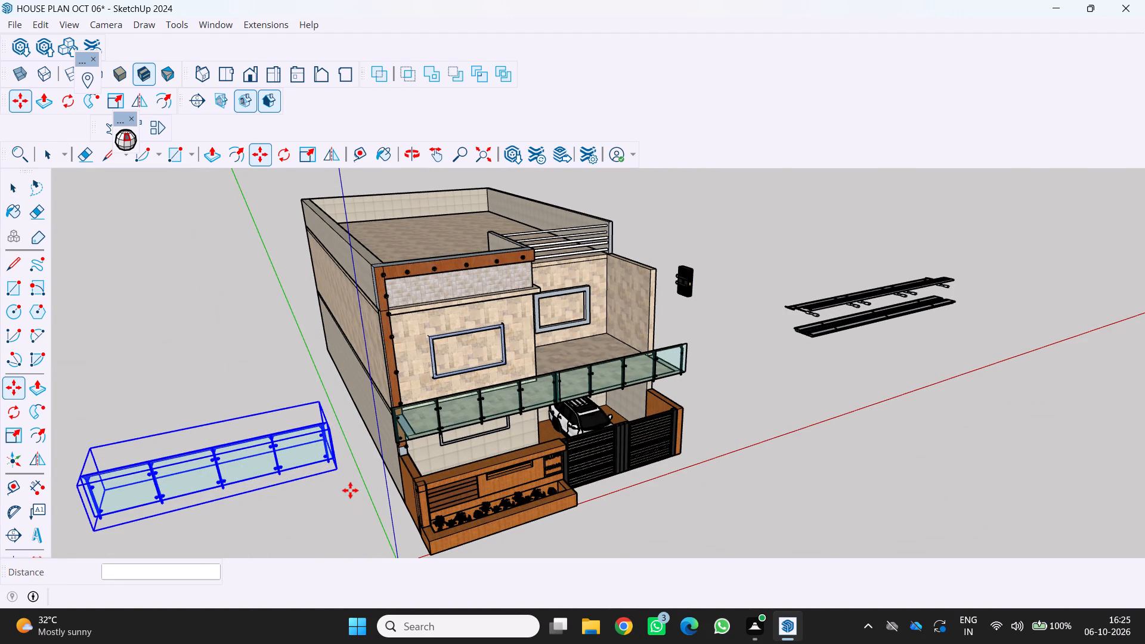
pyautogui.scroll(1, 354, 481)
pyautogui.scroll(-3, 354, 472)
pyautogui.moveTo(387, 435); pyautogui.dragTo(391, 432, button='middle')
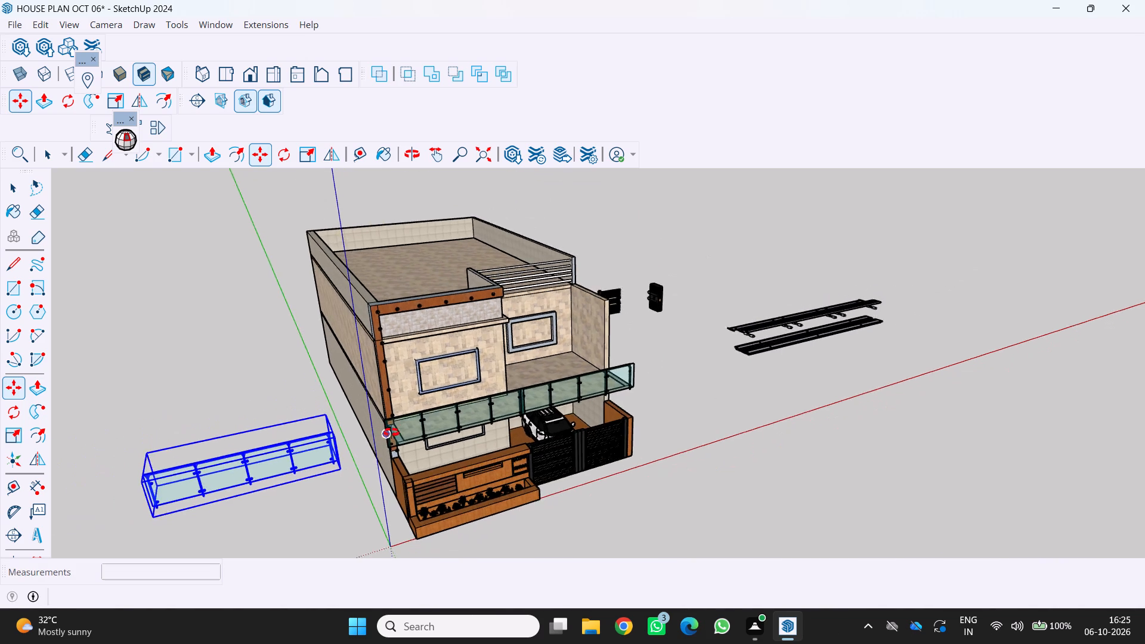
pyautogui.moveTo(391, 432); pyautogui.dragTo(400, 339, button='middle')
pyautogui.scroll(4, 400, 343)
pyautogui.scroll(-4, 283, 394)
pyautogui.moveTo(273, 414); pyautogui.dragTo(256, 444, button='middle')
pyautogui.scroll(-1, 271, 422)
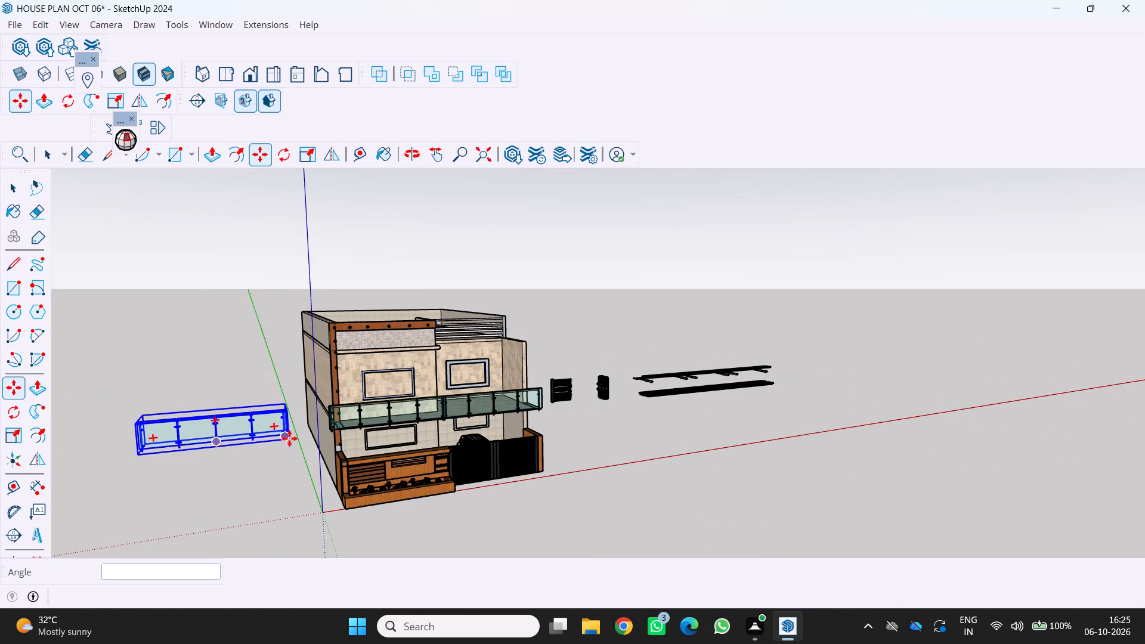
pyautogui.press('s')
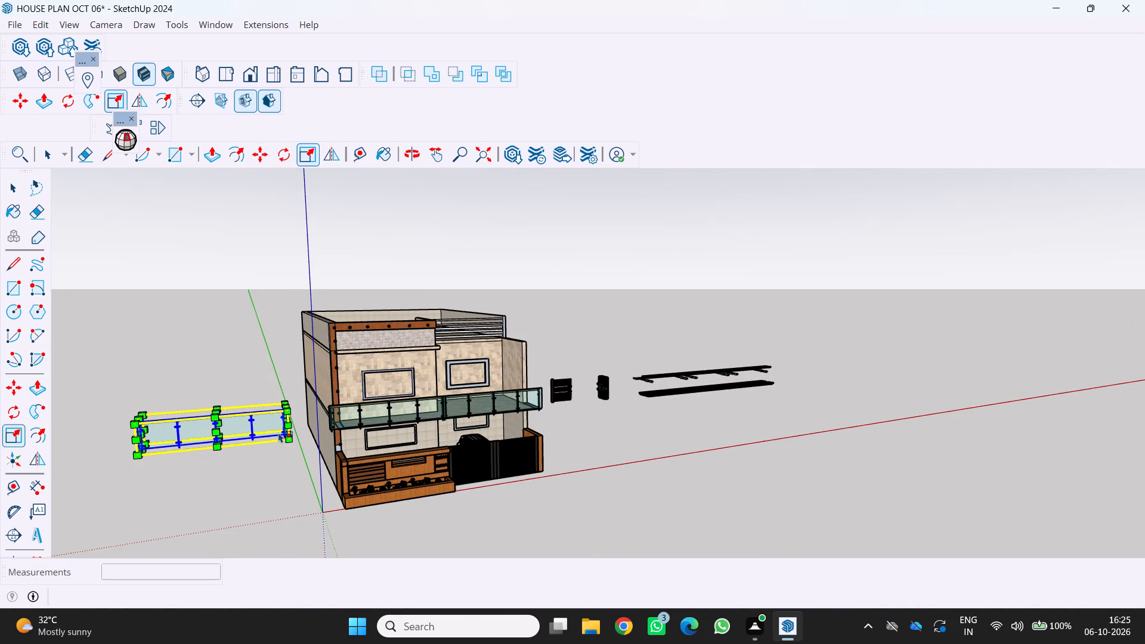
pyautogui.click(278, 432)
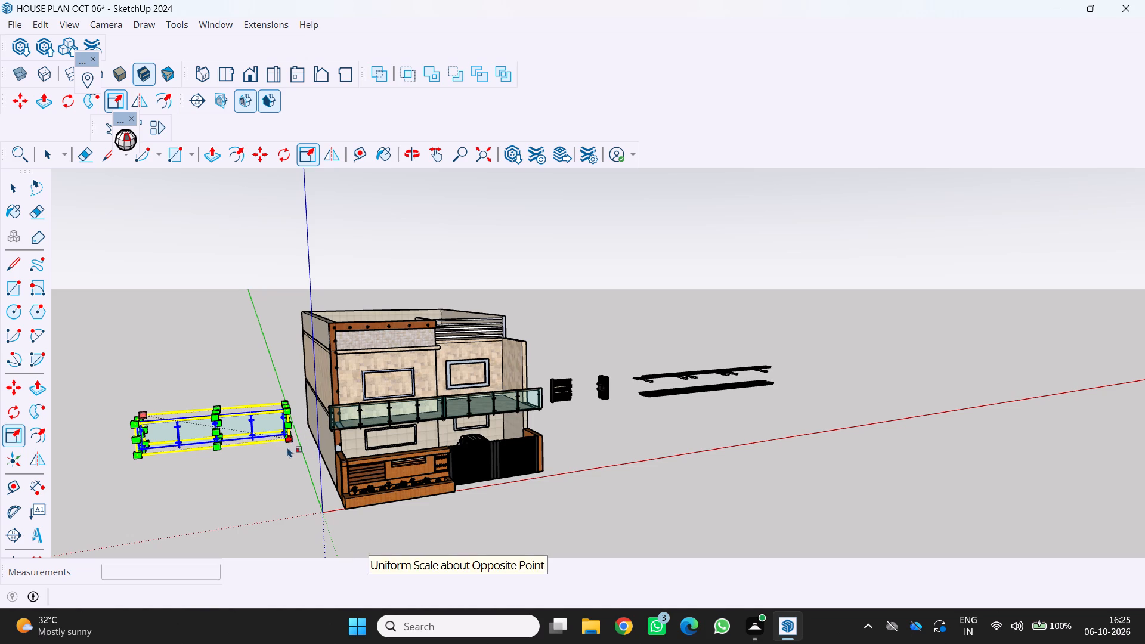
pyautogui.click(290, 441)
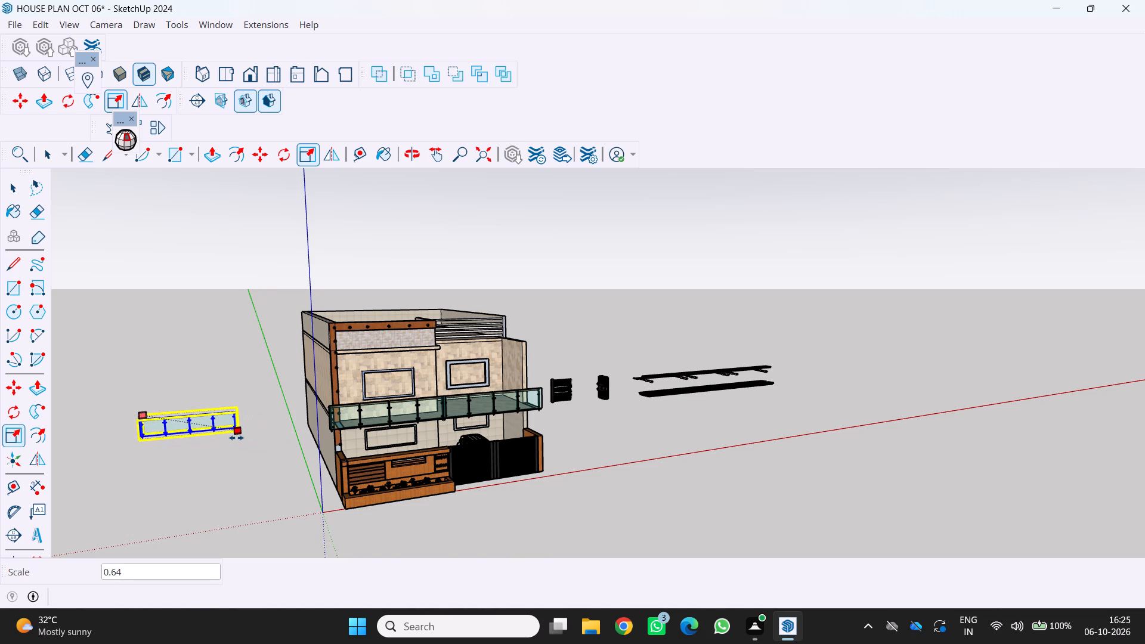
pyautogui.click(236, 438)
pyautogui.moveTo(280, 391); pyautogui.dragTo(394, 421, button='middle')
pyautogui.scroll(-4, 394, 421)
pyautogui.scroll(2, 290, 484)
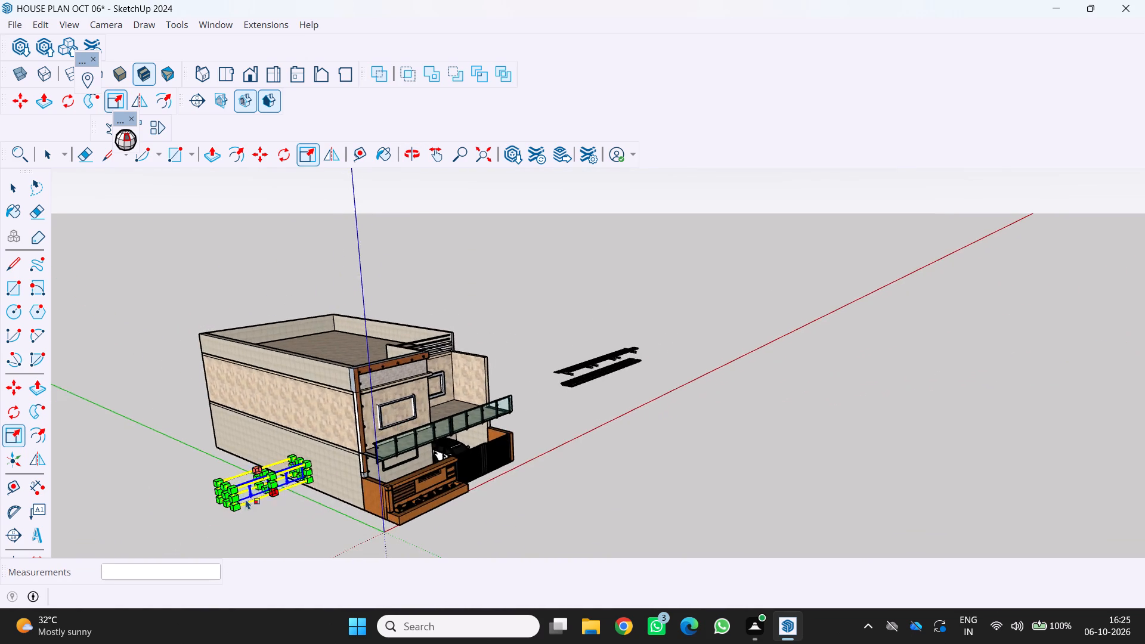
pyautogui.scroll(5, 246, 499)
pyautogui.press('space')
pyautogui.press('End')
pyautogui.press('End')
pyautogui.press('End')
pyautogui.press('End')
pyautogui.press('End')
pyautogui.press('End')
pyautogui.press('End')
pyautogui.press('End')
pyautogui.press('End')
pyautogui.press('End')
pyautogui.press('End')
pyautogui.press('End')
pyautogui.press('End')
pyautogui.press('End')
pyautogui.press('End')
pyautogui.press('End')
pyautogui.press('End')
pyautogui.press('End')
pyautogui.press('End')
pyautogui.press('End')
pyautogui.click(286, 472)
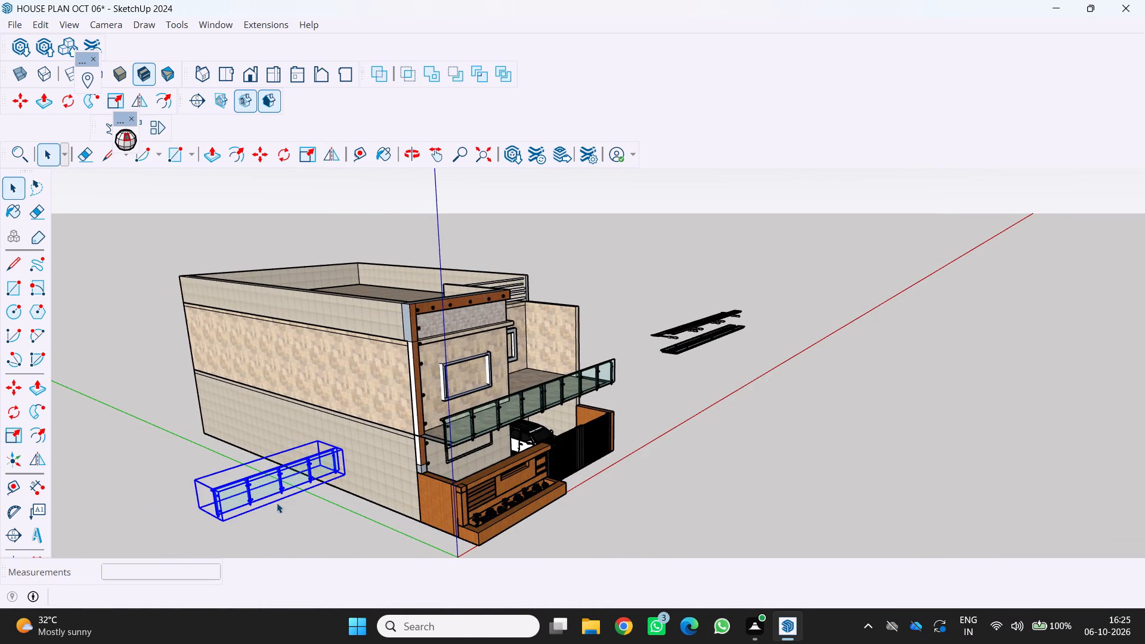
pyautogui.moveTo(288, 496); pyautogui.dragTo(293, 500)
pyautogui.click(305, 504)
# Compare the reduced spare railing with the balcony's open end and its front railing from several angles.
pyautogui.scroll(1, 294, 498)
pyautogui.moveTo(294, 497); pyautogui.dragTo(218, 512, button='middle')
pyautogui.moveTo(276, 434); pyautogui.dragTo(165, 422, button='middle')
pyautogui.scroll(5, 247, 365)
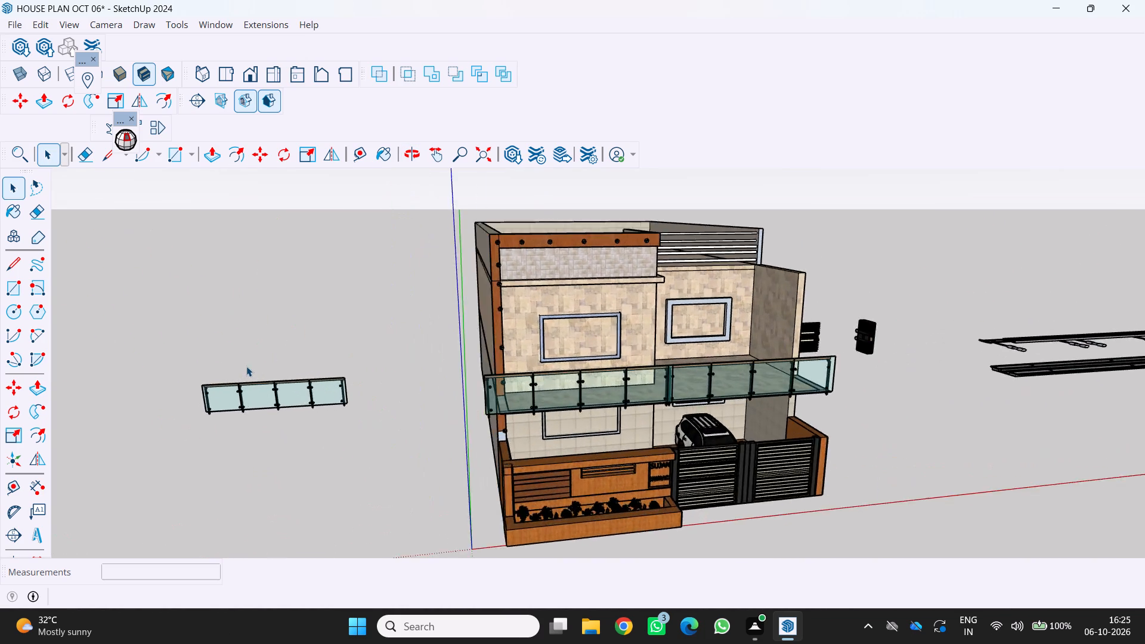
pyautogui.scroll(3, 246, 366)
pyautogui.moveTo(285, 375); pyautogui.dragTo(512, 392, button='middle')
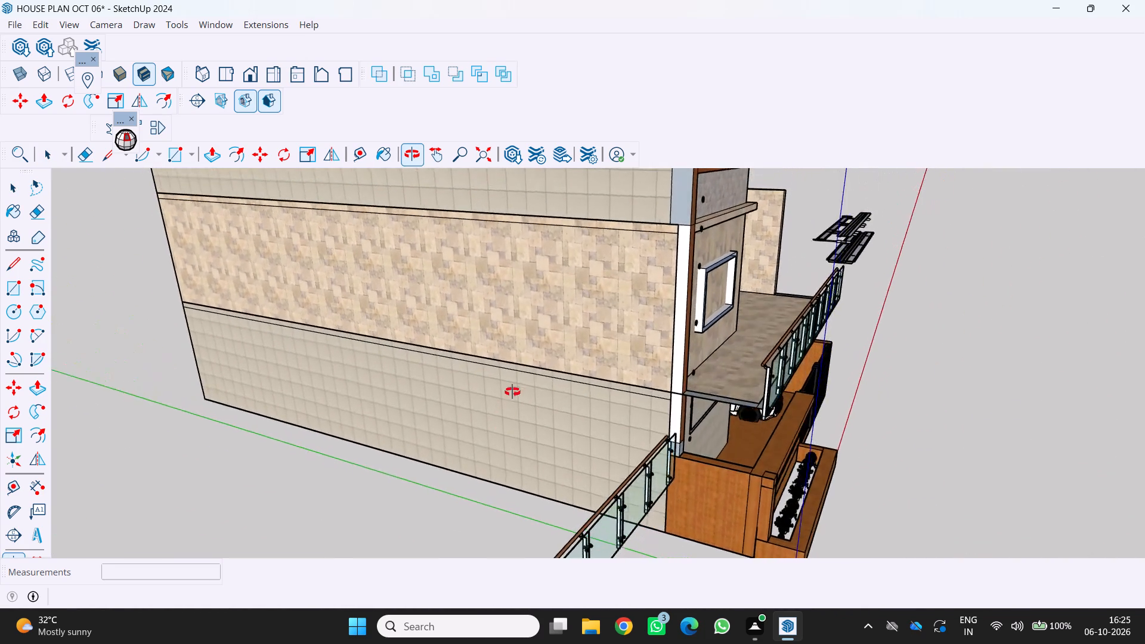
pyautogui.moveTo(512, 392); pyautogui.dragTo(521, 370, button='middle')
pyautogui.scroll(-3, 523, 370)
pyautogui.moveTo(484, 374); pyautogui.dragTo(337, 404, button='middle')
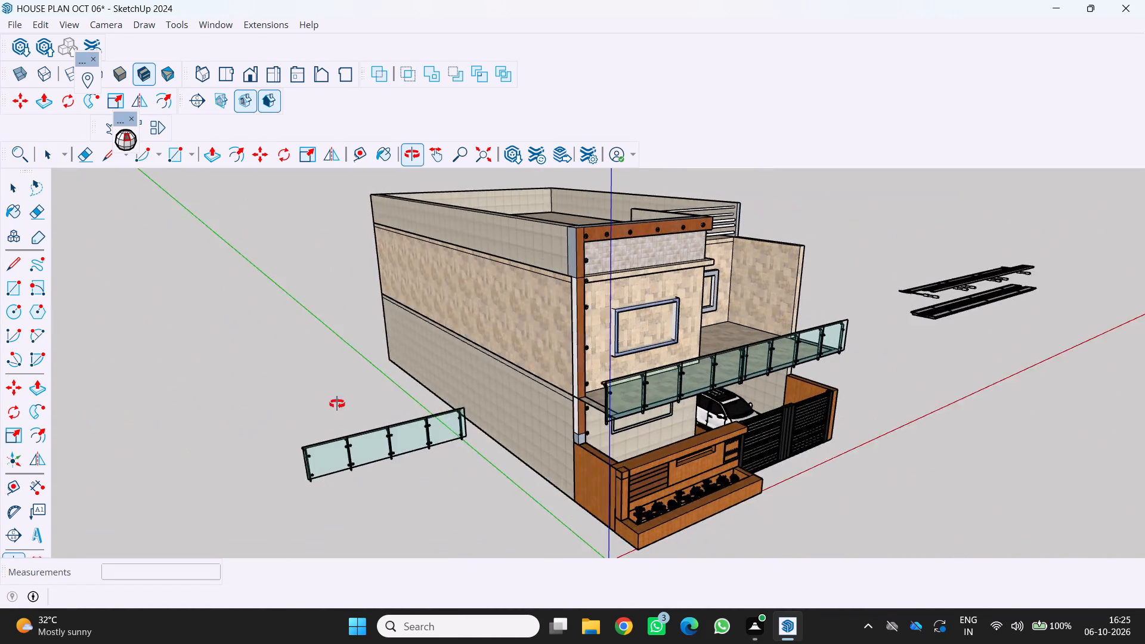
pyautogui.moveTo(337, 404); pyautogui.dragTo(312, 405, button='middle')
pyautogui.scroll(3, 363, 405)
pyautogui.moveTo(363, 405); pyautogui.dragTo(233, 377, button='middle')
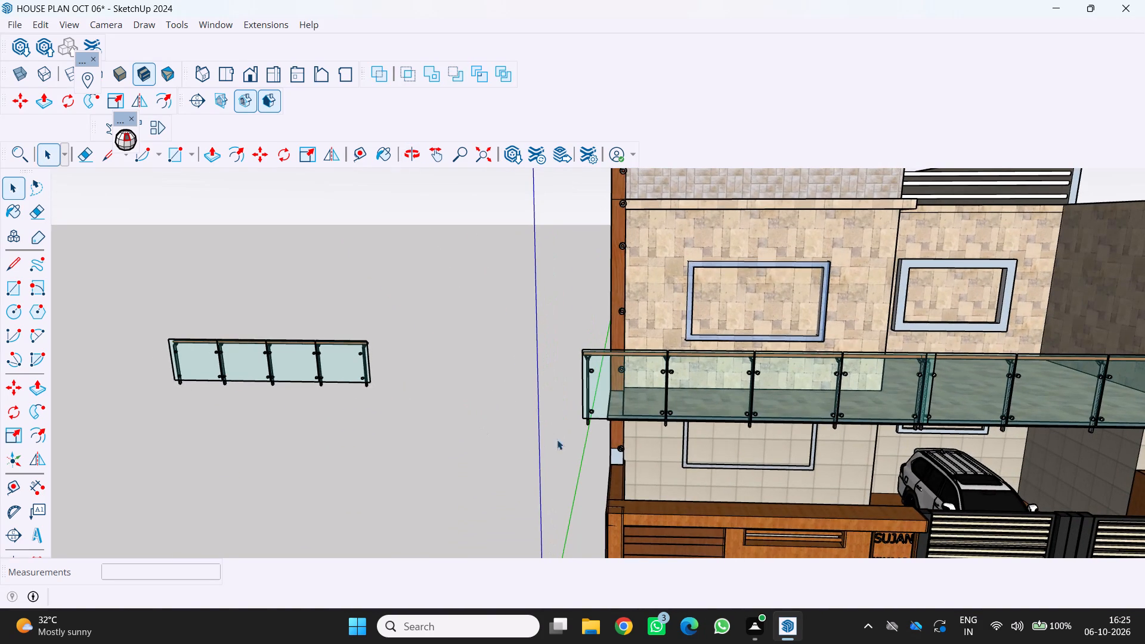
# Scale the railing section beside the larger window uniformly to about 0.93, bringing its free end to the balcony's end.
pyautogui.click(586, 400)
pyautogui.press('s')
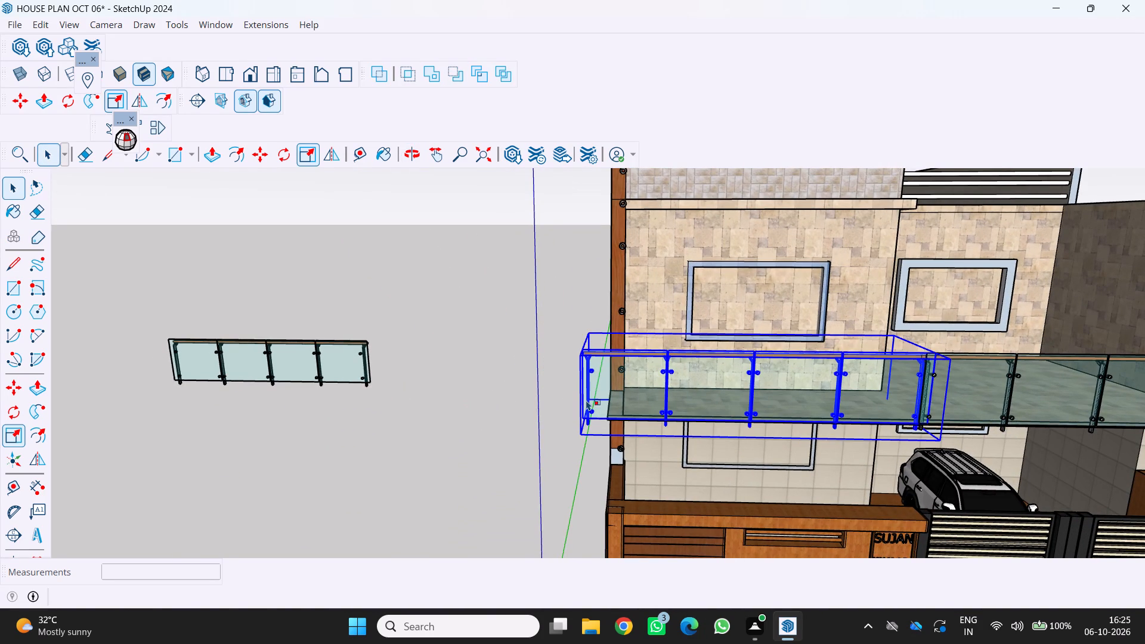
pyautogui.click(586, 400)
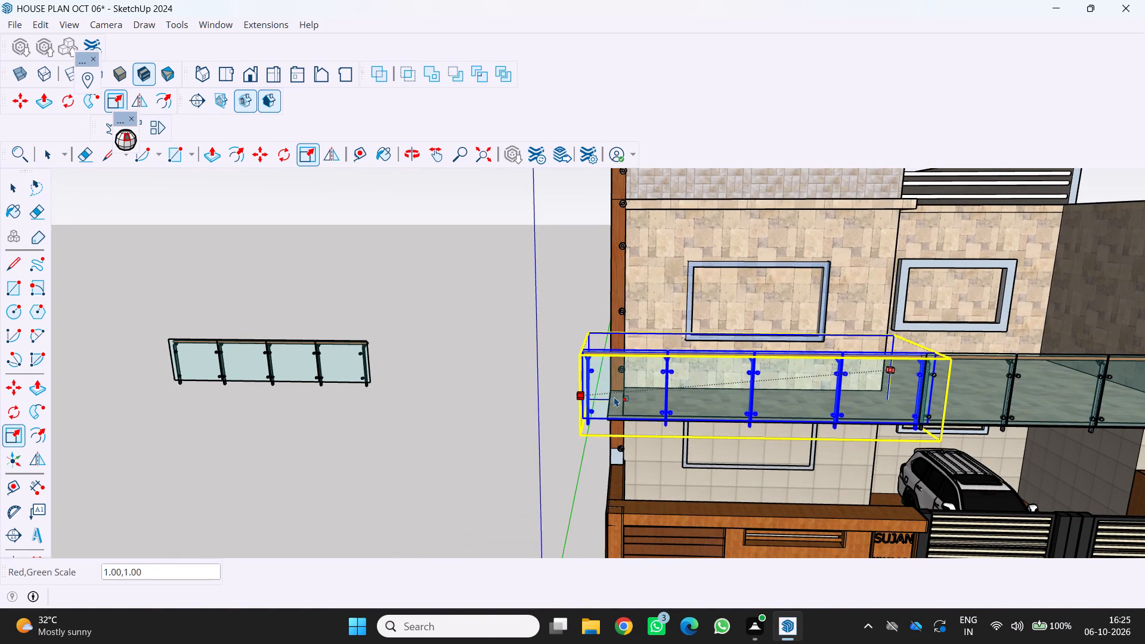
pyautogui.scroll(3, 615, 396)
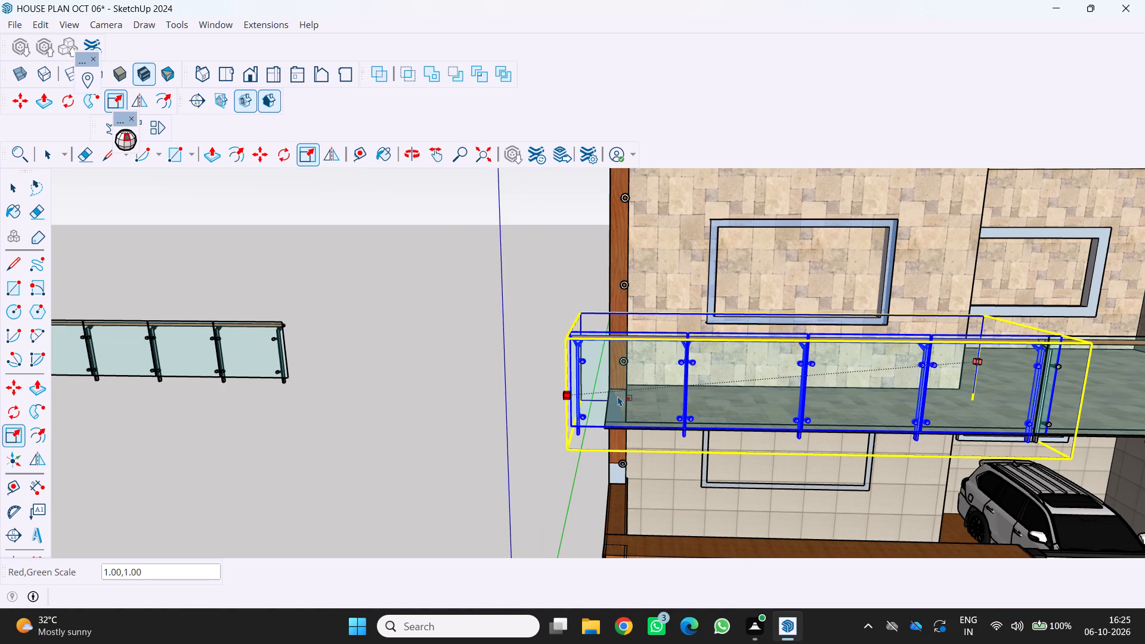
pyautogui.scroll(3, 618, 396)
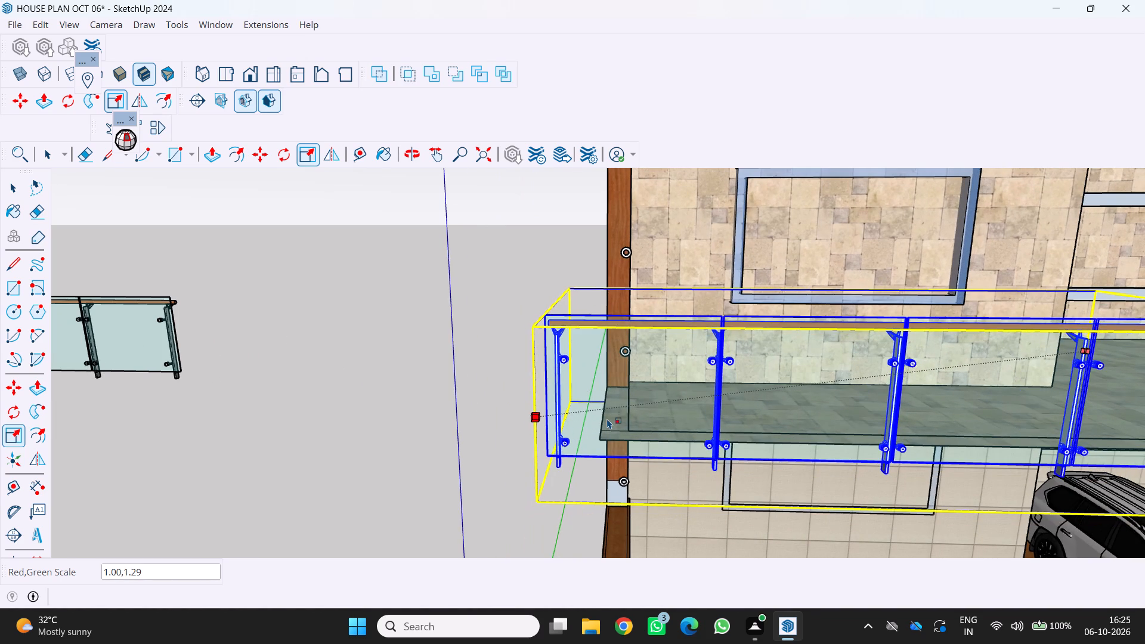
pyautogui.press('Escape')
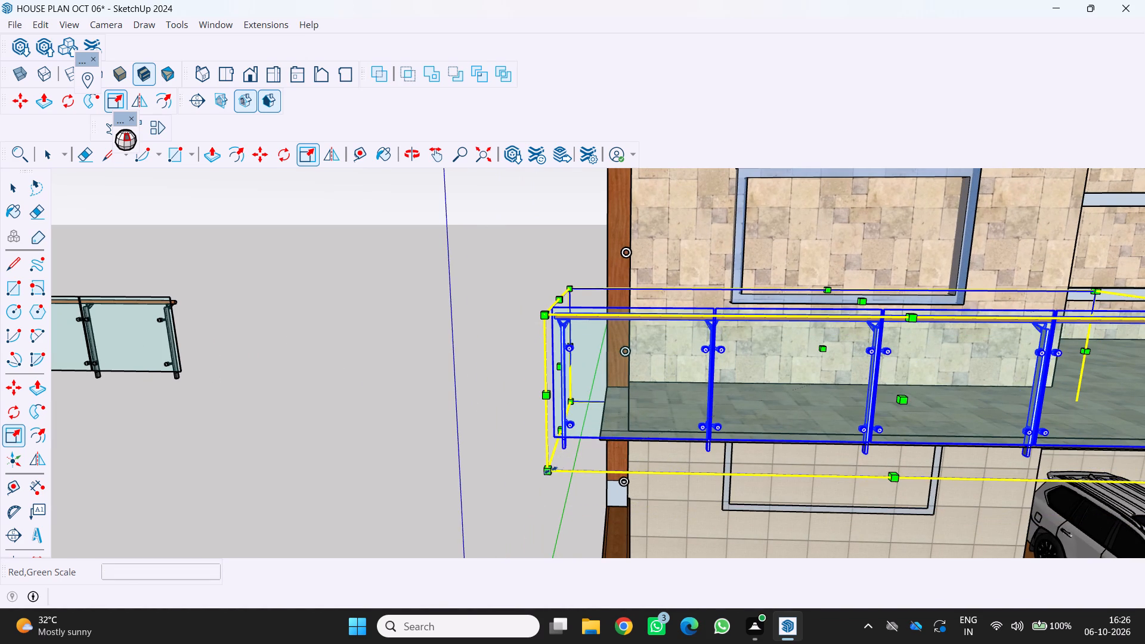
pyautogui.click(551, 471)
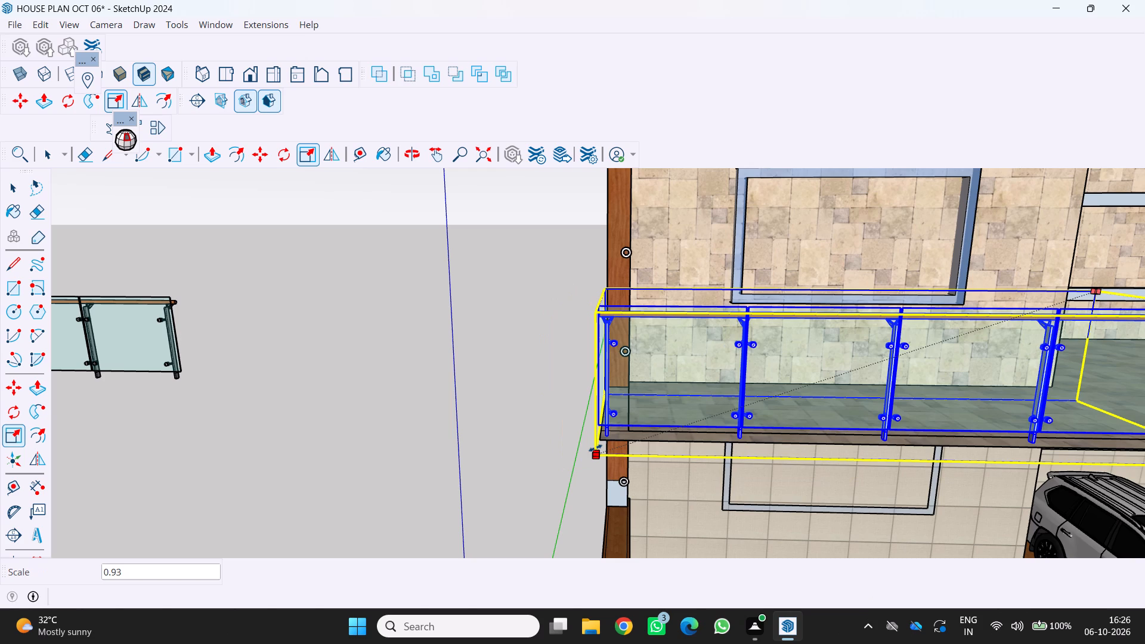
pyautogui.click(593, 447)
pyautogui.press('space')
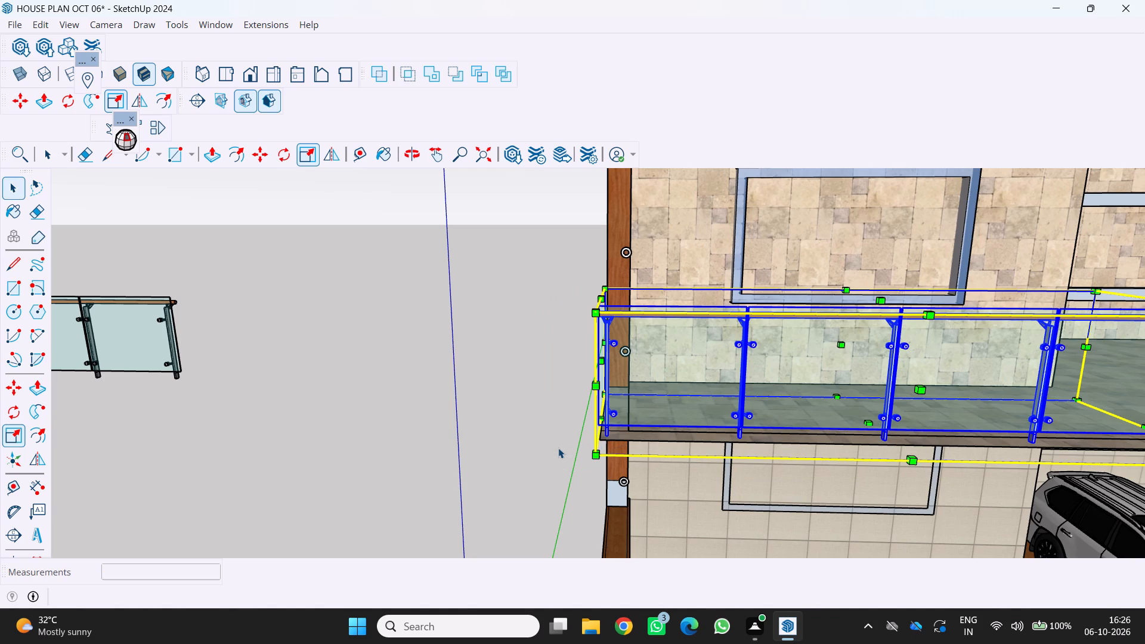
pyautogui.press('End')
pyautogui.press('End')
pyautogui.press('End')
pyautogui.press('End')
pyautogui.press('End')
pyautogui.press('End')
pyautogui.press('End')
pyautogui.press('End')
pyautogui.press('End')
pyautogui.press('End')
pyautogui.press('End')
pyautogui.press('End')
pyautogui.press('End')
pyautogui.press('End')
pyautogui.press('End')
pyautogui.press('End')
pyautogui.press('End')
pyautogui.press('End')
pyautogui.press('End')
pyautogui.press('End')
pyautogui.scroll(-2, 559, 442)
pyautogui.click(440, 439)
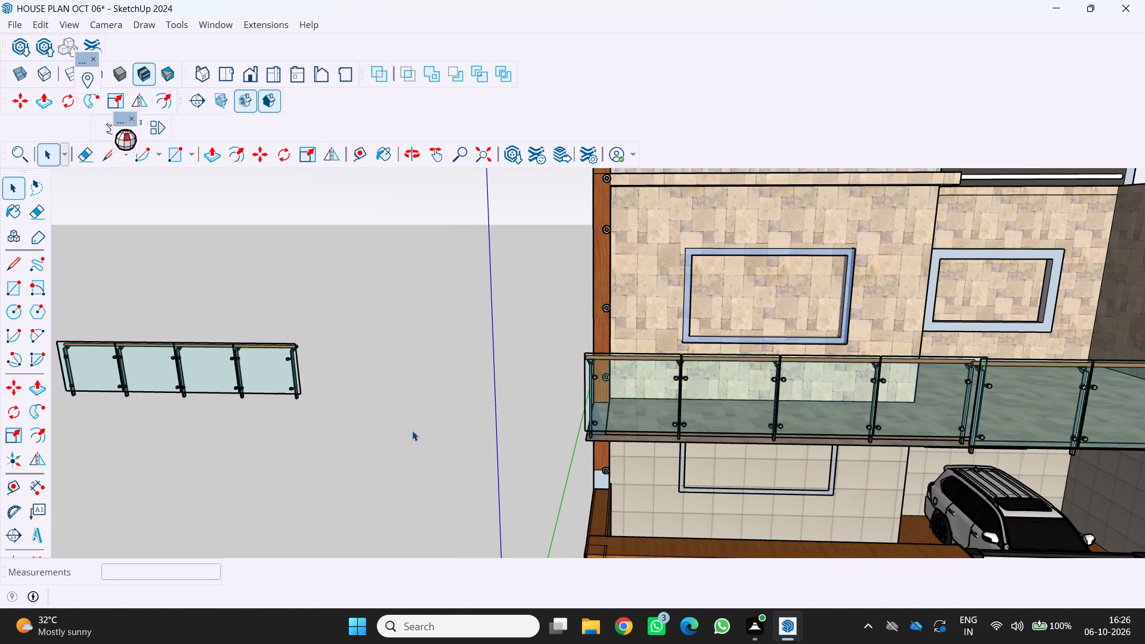
# Move the railing section beside the larger first-floor window about 4 1/2" outward, bringing its posts over the balcony slab's front edge.
pyautogui.scroll(-4, 413, 430)
pyautogui.scroll(13, 572, 456)
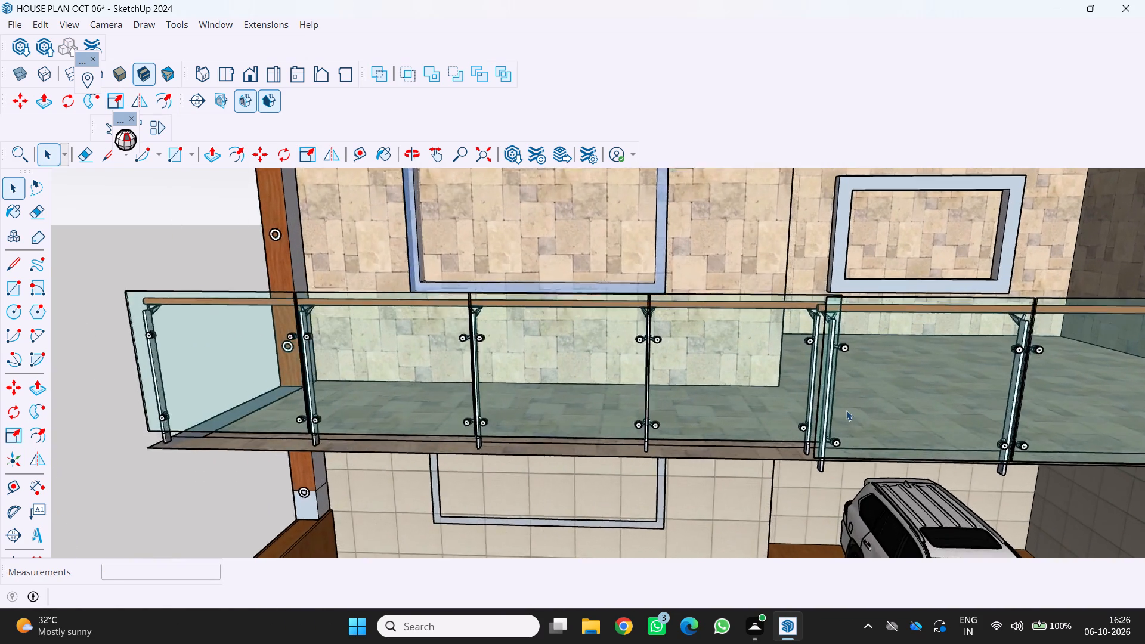
pyautogui.scroll(4, 824, 406)
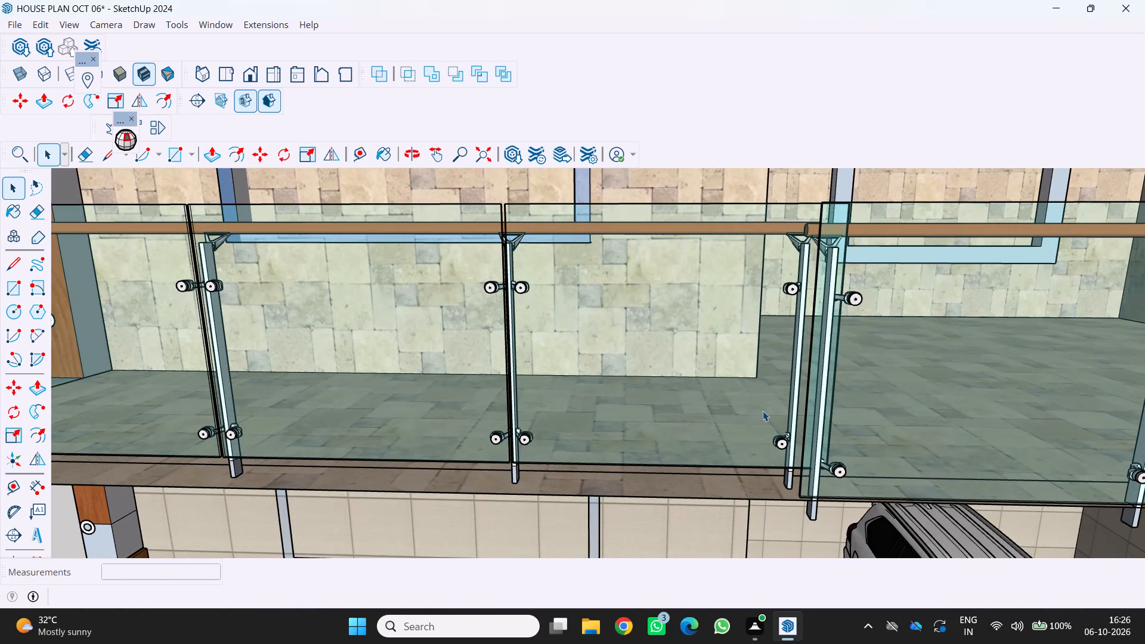
pyautogui.scroll(3, 763, 411)
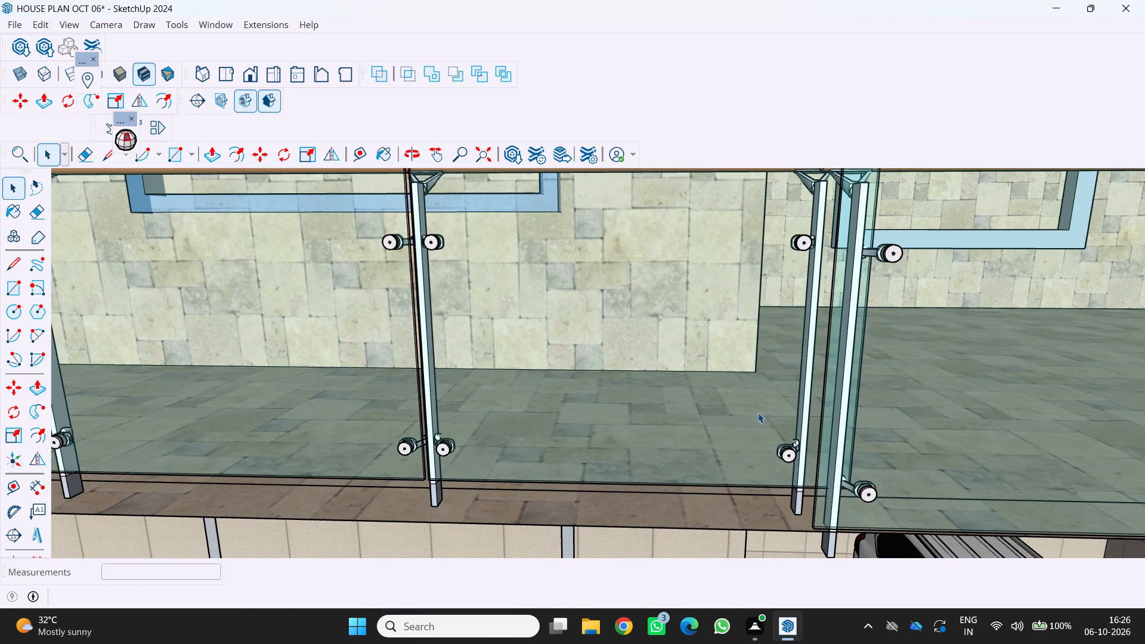
pyautogui.scroll(-13, 758, 413)
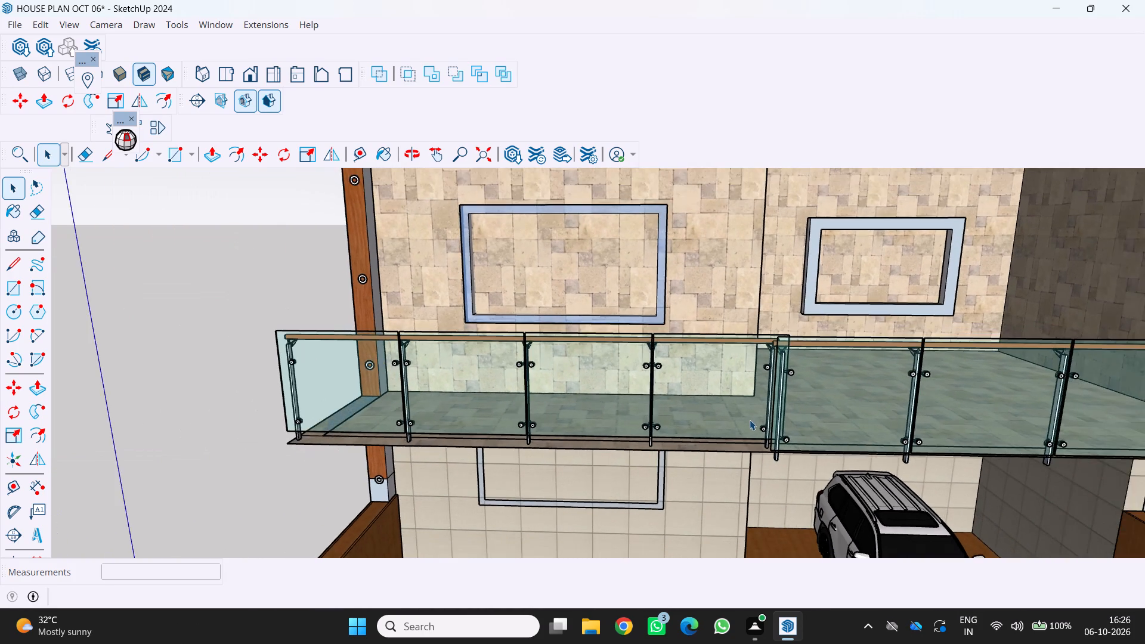
pyautogui.scroll(3, 707, 439)
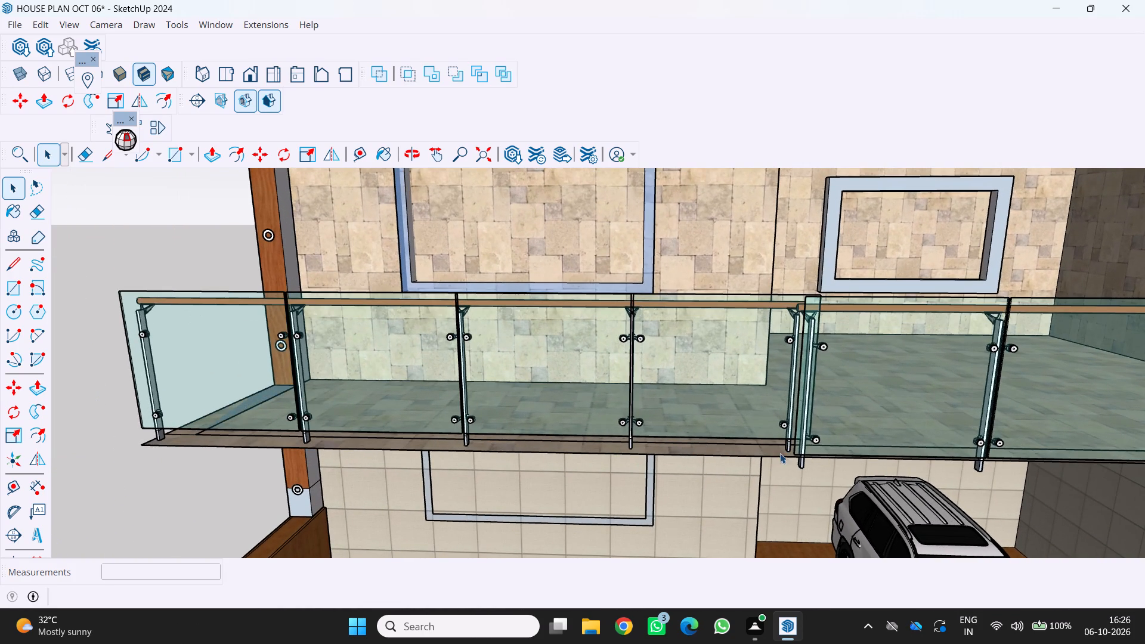
pyautogui.click(783, 449)
pyautogui.click(780, 450)
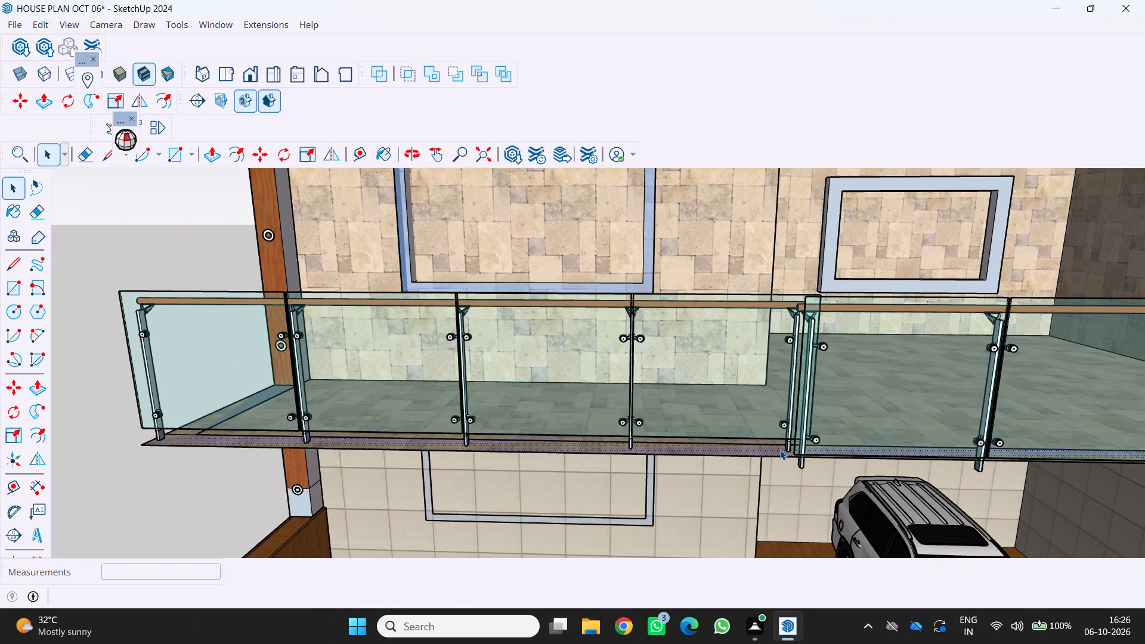
pyautogui.click(785, 441)
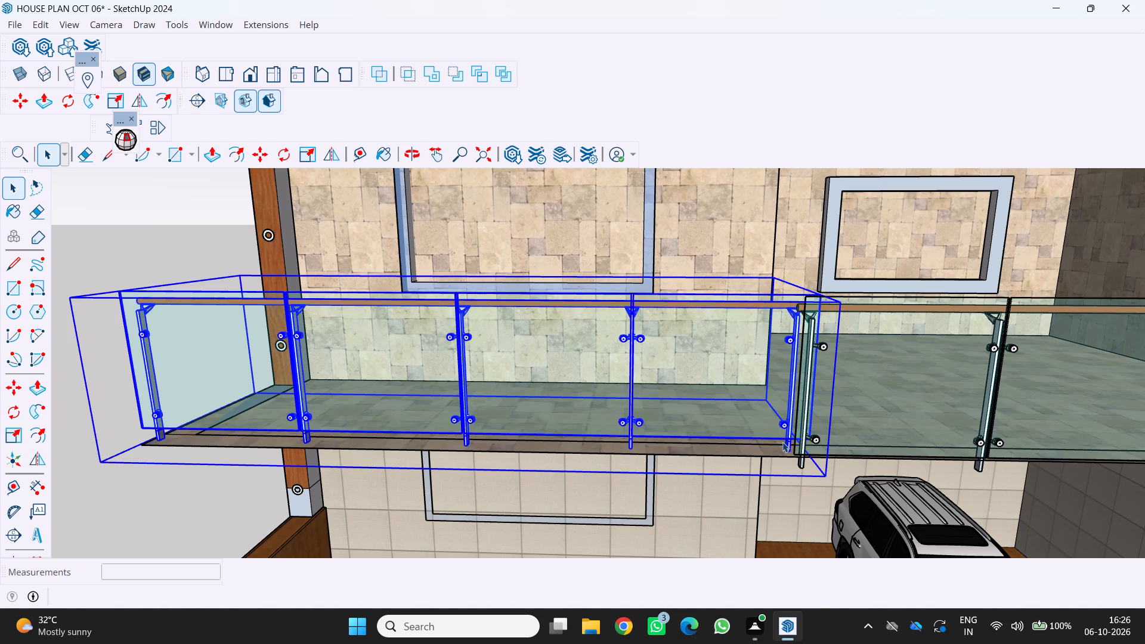
pyautogui.press('m')
pyautogui.press('End')
pyautogui.press('End')
pyautogui.press('End')
pyautogui.press('End')
pyautogui.press('End')
pyautogui.press('End')
pyautogui.press('End')
pyautogui.press('End')
pyautogui.press('End')
pyautogui.press('End')
pyautogui.press('End')
pyautogui.press('End')
pyautogui.press('End')
pyautogui.press('End')
pyautogui.press('End')
pyautogui.press('End')
pyautogui.press('End')
pyautogui.press('End')
pyautogui.press('End')
pyautogui.press('End')
pyautogui.click(788, 451)
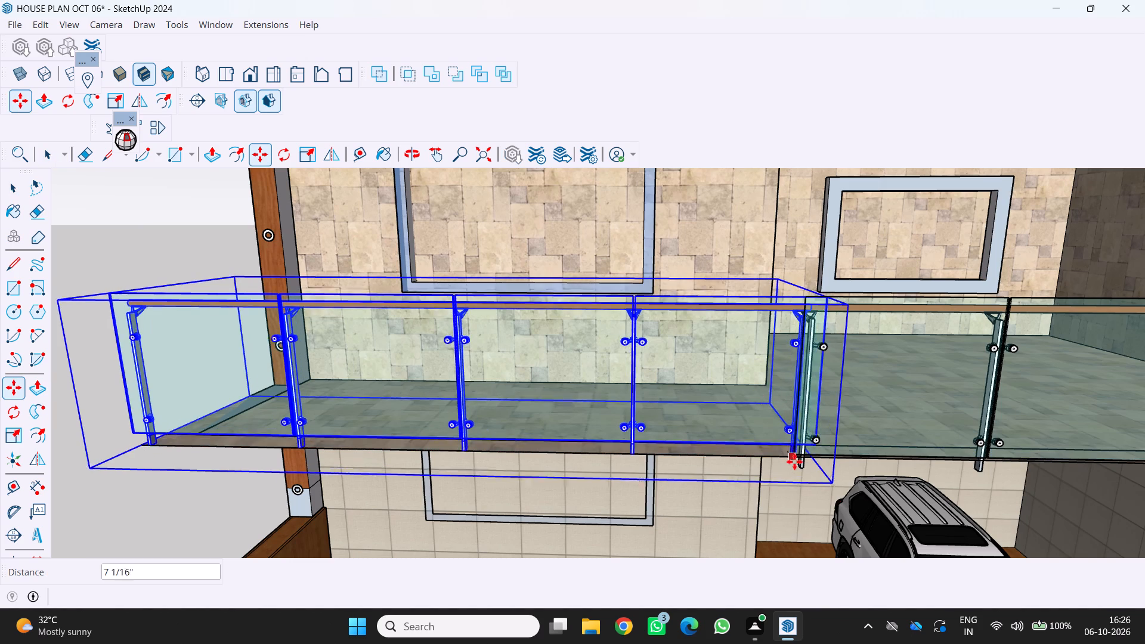
pyautogui.scroll(5, 794, 460)
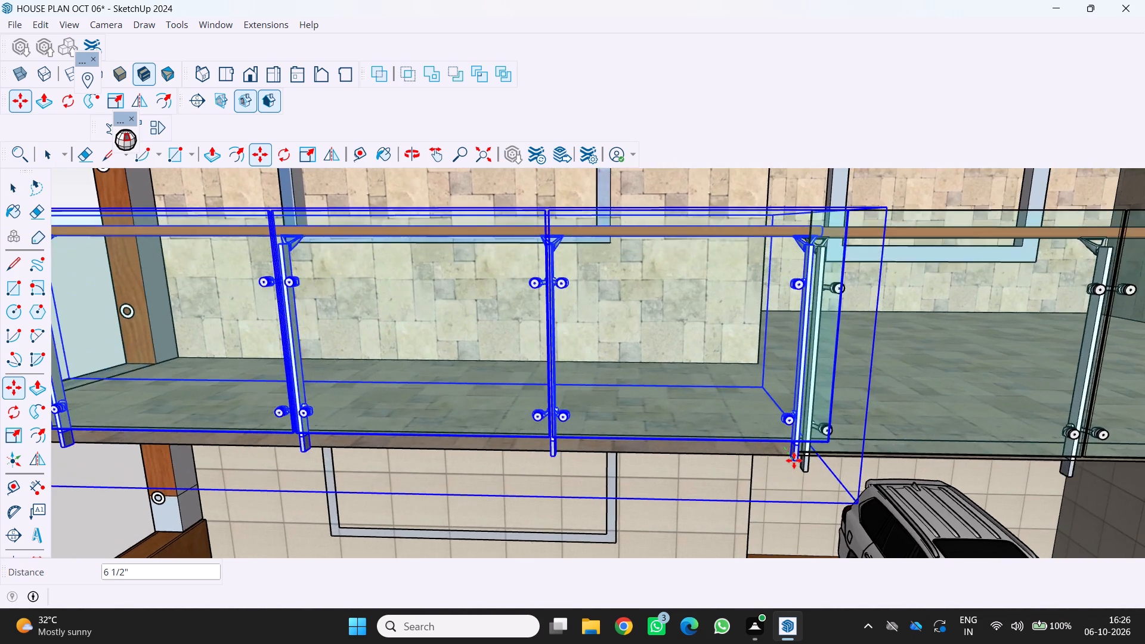
pyautogui.scroll(11, 794, 460)
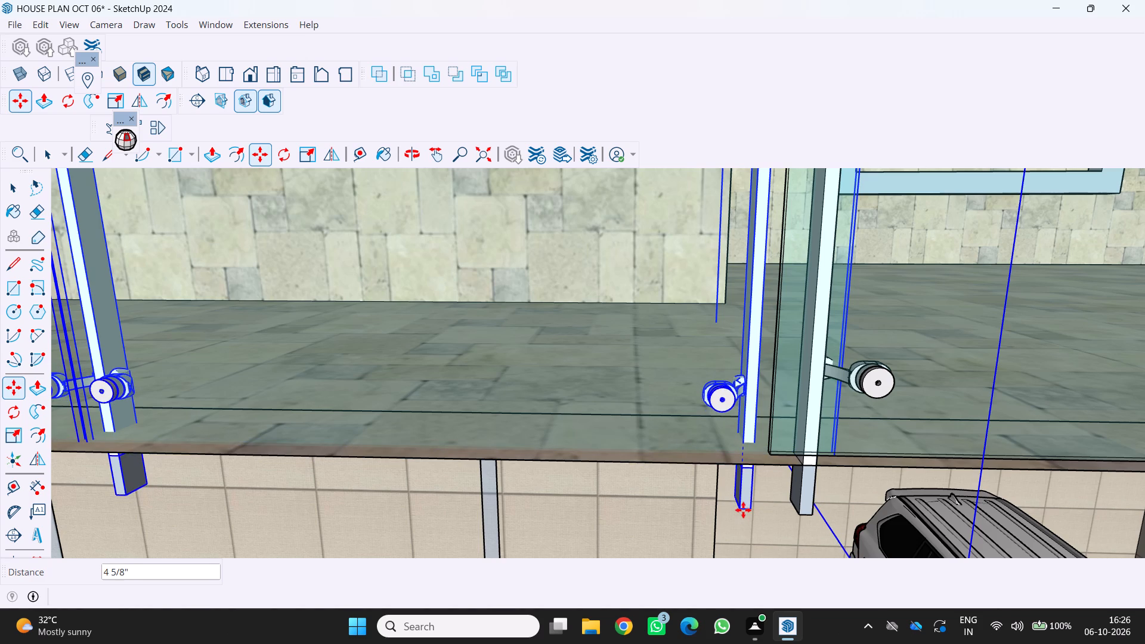
pyautogui.click(743, 507)
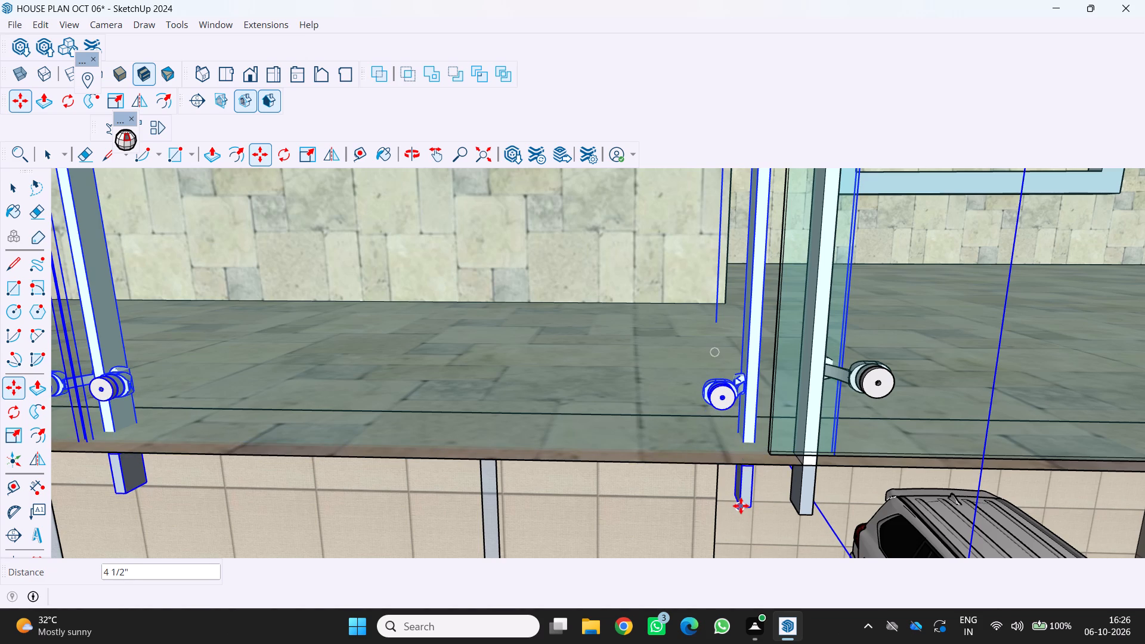
pyautogui.press('space')
pyautogui.press('End')
pyautogui.press('End')
pyautogui.press('End')
pyautogui.press('End')
pyautogui.press('End')
pyautogui.press('End')
pyautogui.press('End')
pyautogui.press('End')
pyautogui.press('End')
pyautogui.press('End')
pyautogui.press('End')
pyautogui.press('End')
pyautogui.press('End')
pyautogui.press('End')
pyautogui.press('End')
pyautogui.press('End')
pyautogui.press('End')
pyautogui.press('End')
pyautogui.press('End')
pyautogui.press('End')
# Move the same railing section about 6 1/16" back up and sideways, bringing its handrail end beside the adjoining section's handrail.
pyautogui.click(739, 506)
pyautogui.scroll(-3, 565, 493)
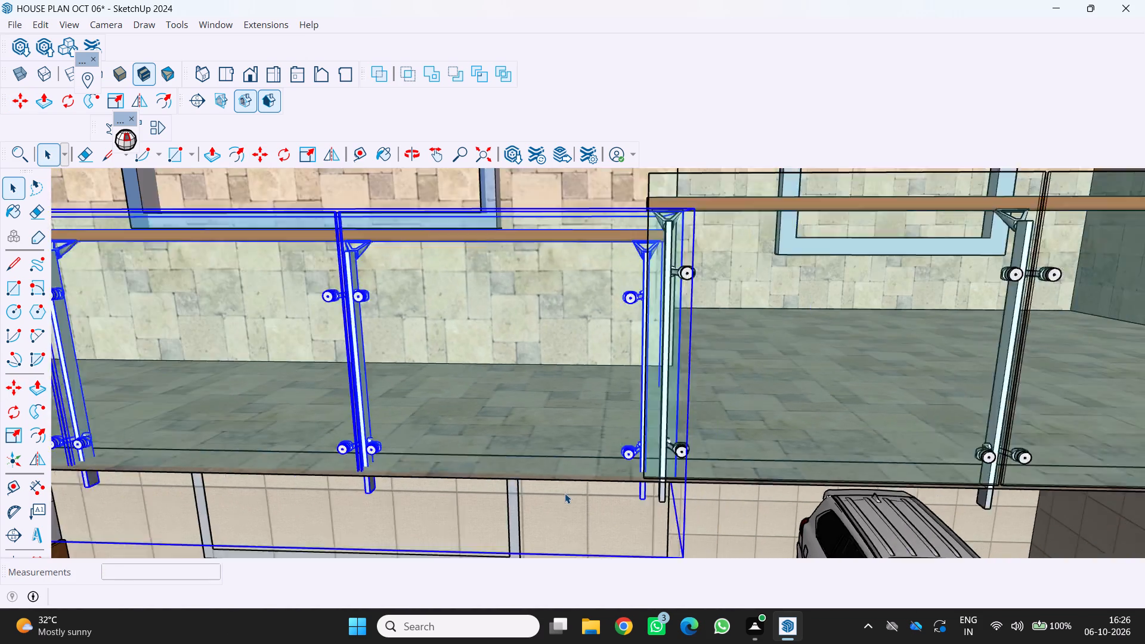
pyautogui.scroll(-5, 565, 493)
pyautogui.scroll(1, 507, 428)
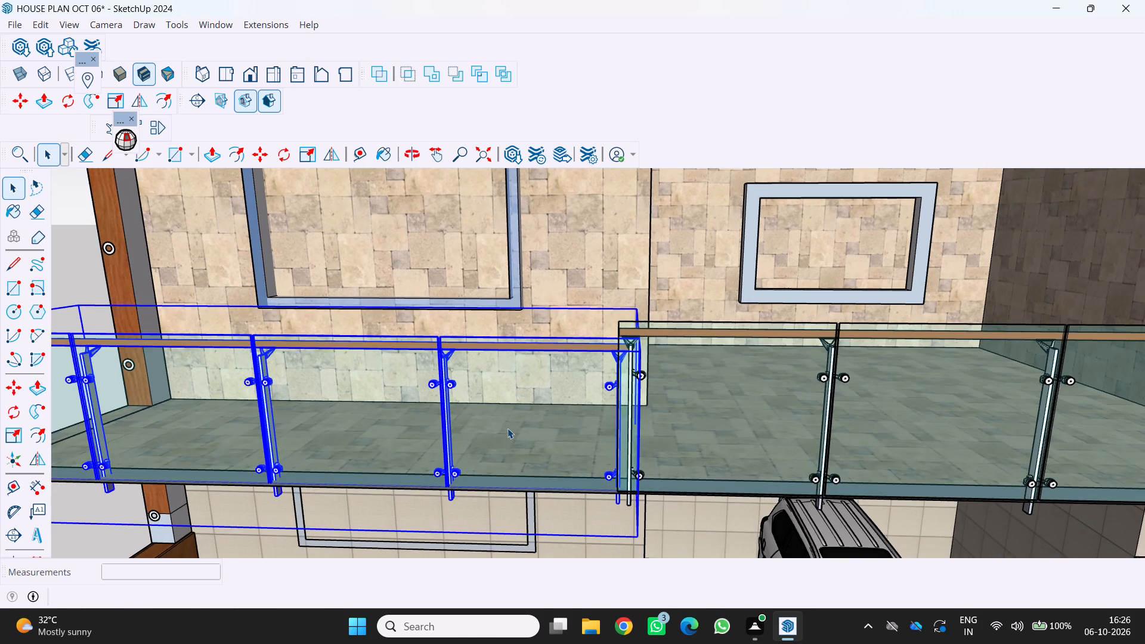
pyautogui.press('m')
pyautogui.press('End')
pyautogui.press('End')
pyautogui.press('End')
pyautogui.press('End')
pyautogui.press('End')
pyautogui.press('End')
pyautogui.press('End')
pyautogui.press('End')
pyautogui.press('End')
pyautogui.press('End')
pyautogui.press('End')
pyautogui.press('End')
pyautogui.press('End')
pyautogui.press('End')
pyautogui.press('End')
pyautogui.press('End')
pyautogui.press('End')
pyautogui.press('End')
pyautogui.press('End')
pyautogui.press('End')
pyautogui.scroll(14, 585, 354)
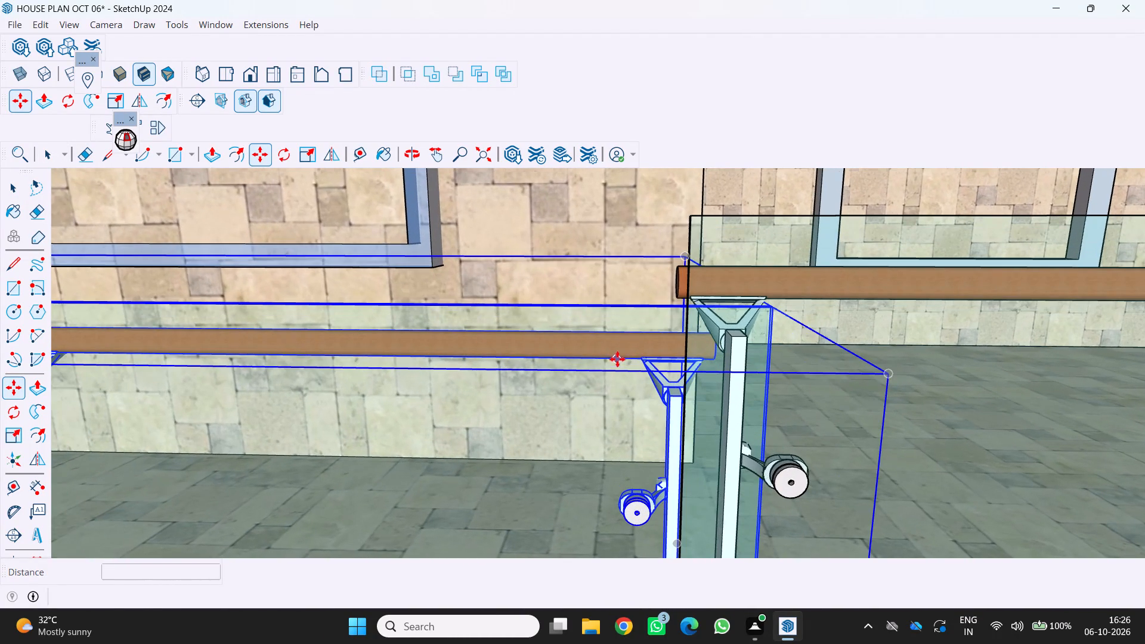
pyautogui.click(635, 340)
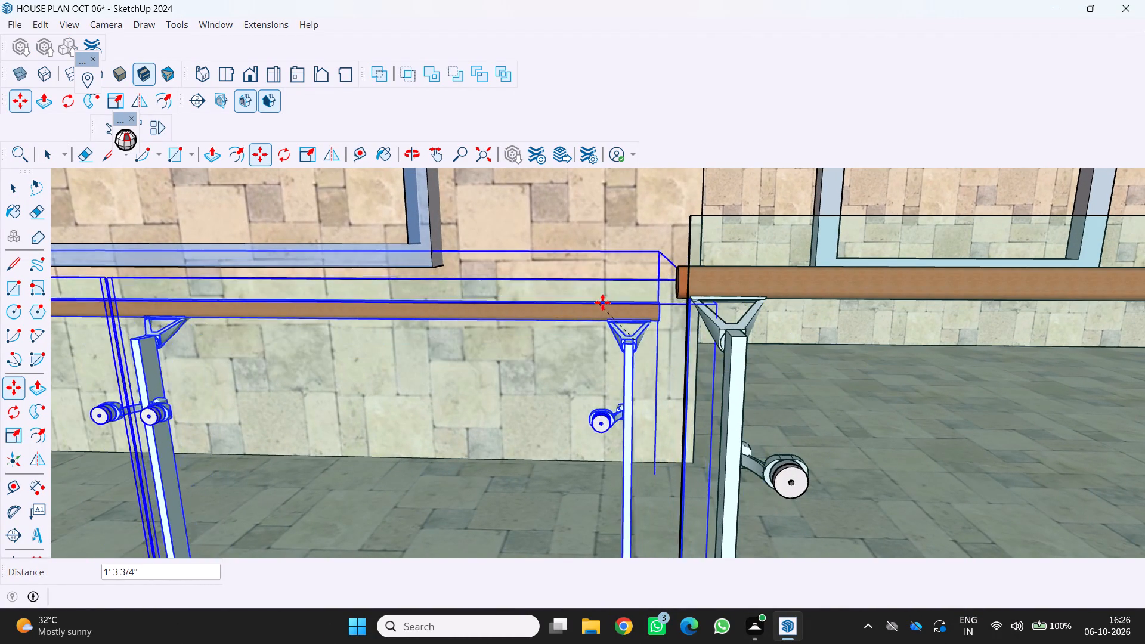
pyautogui.scroll(6, 604, 301)
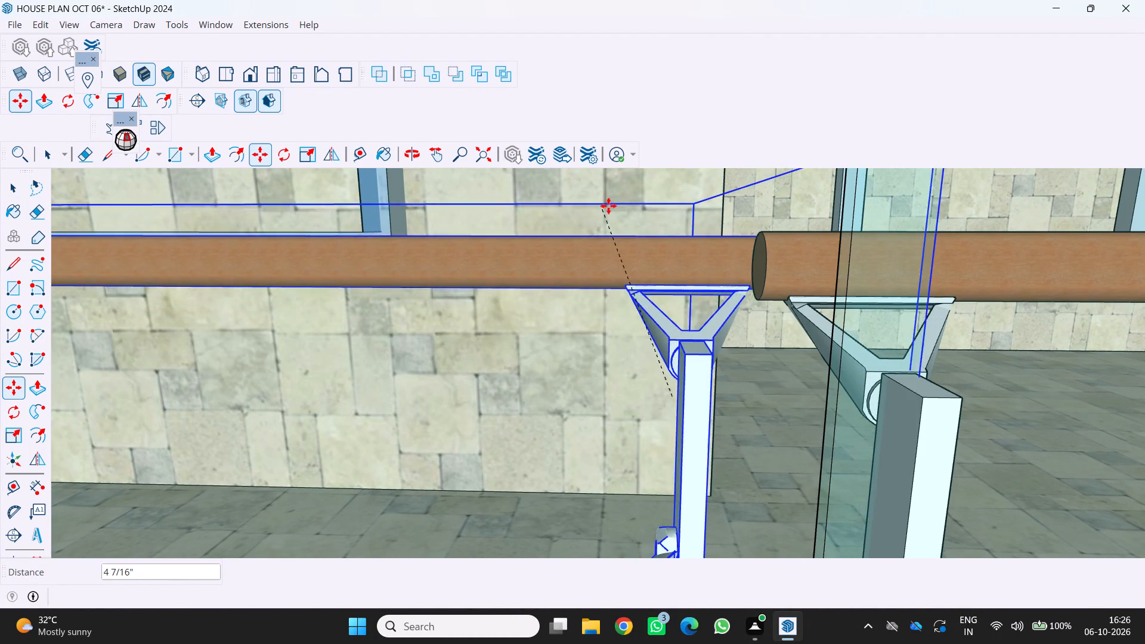
pyautogui.scroll(3, 489, 264)
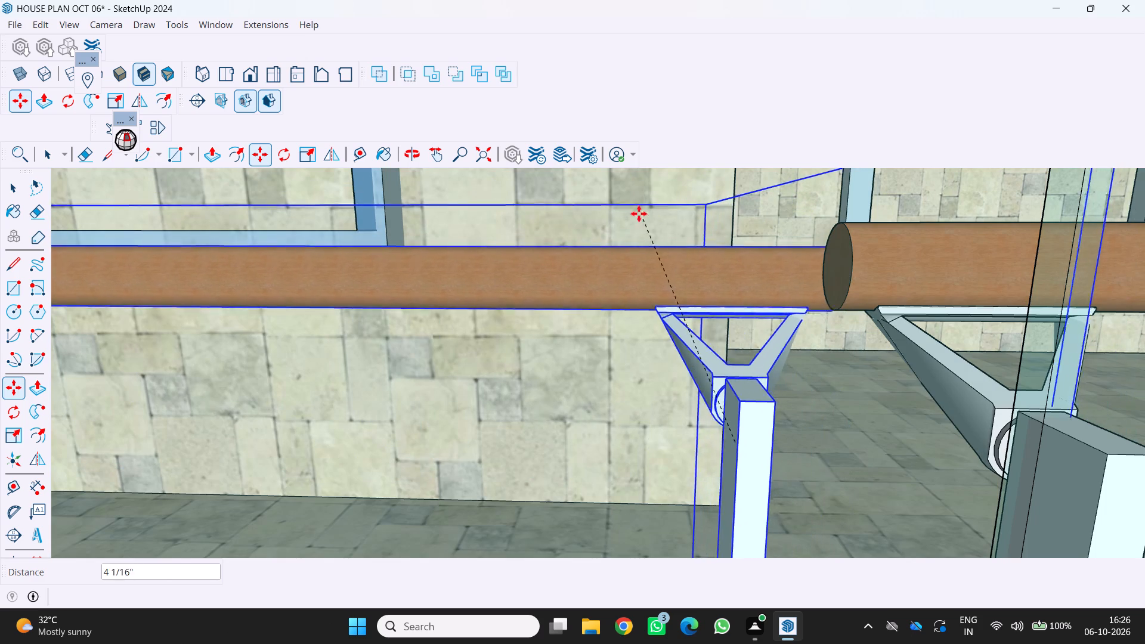
pyautogui.scroll(2, 526, 234)
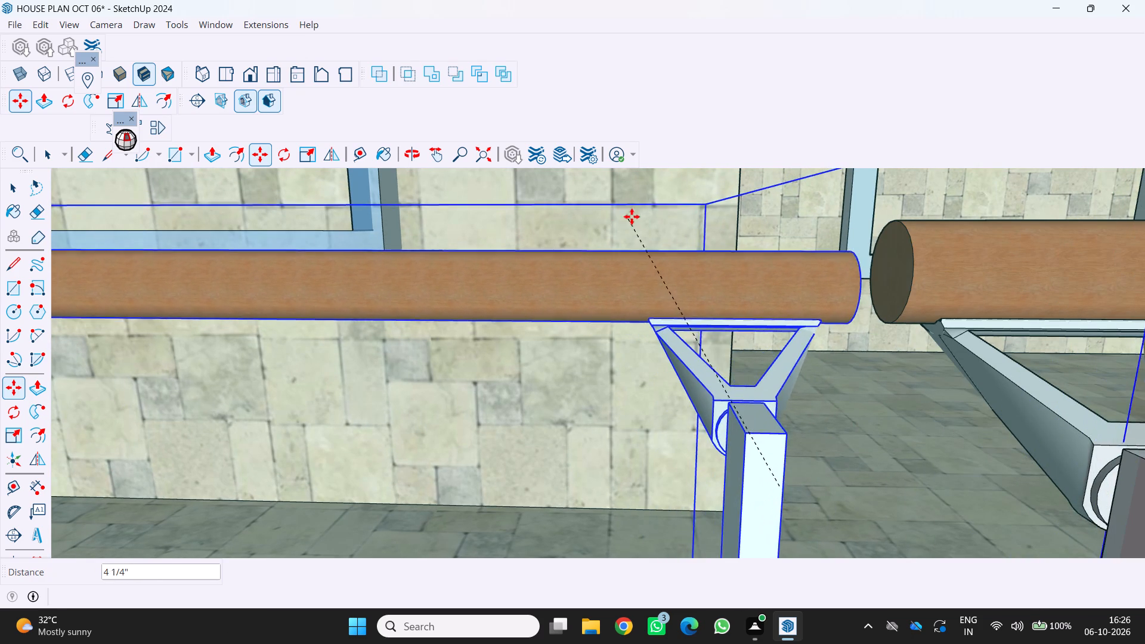
pyautogui.scroll(-4, 621, 237)
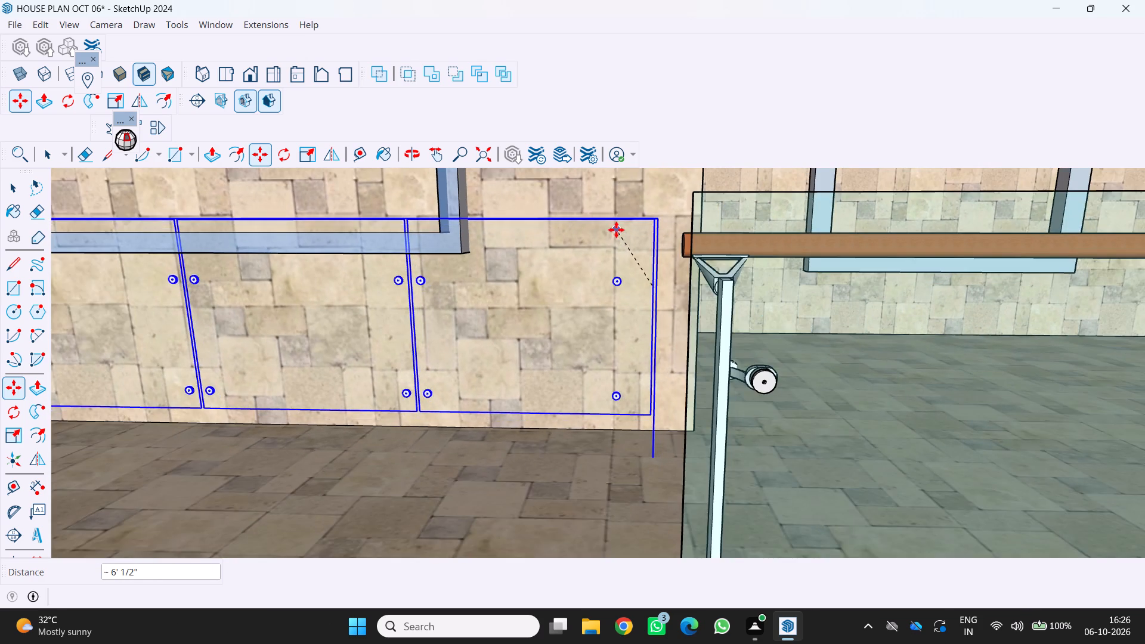
pyautogui.scroll(-5, 616, 230)
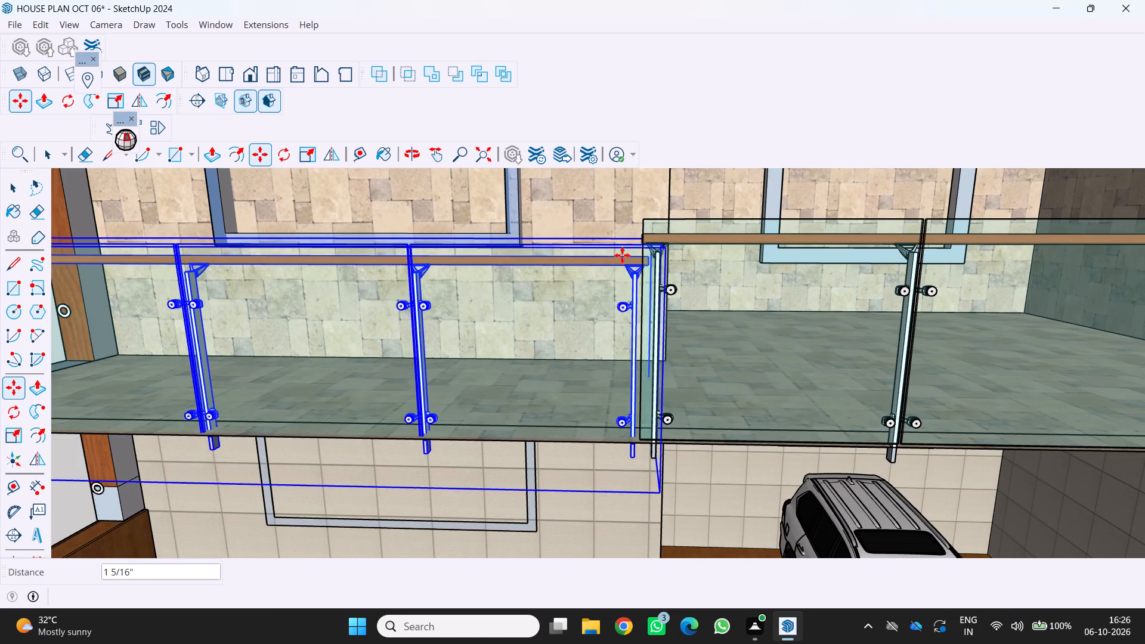
pyautogui.click(602, 237)
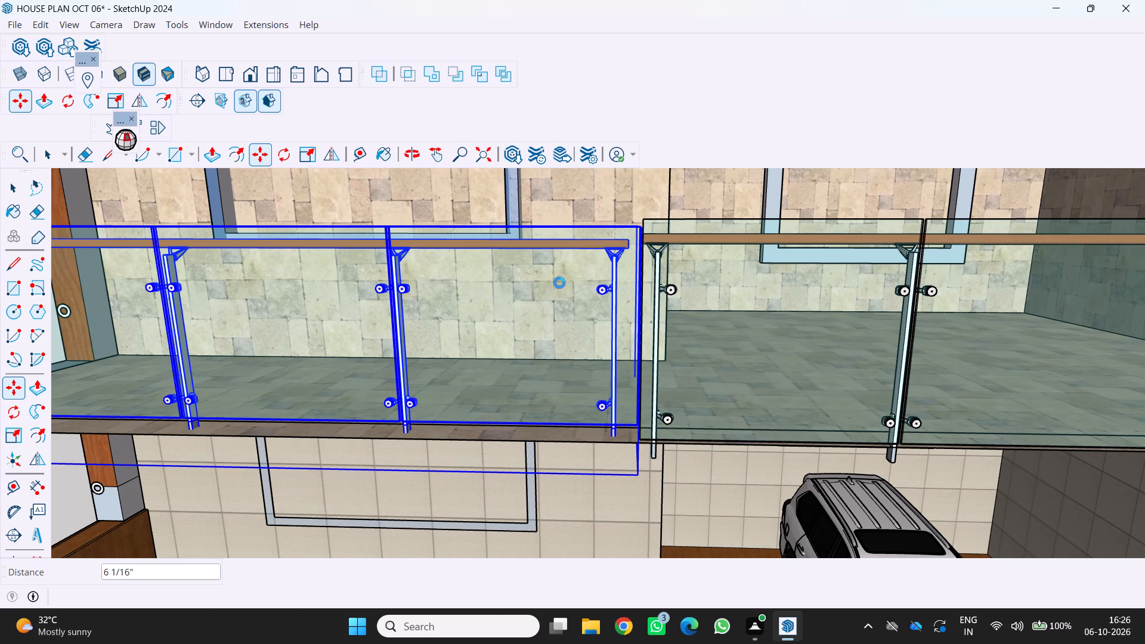
pyautogui.press('space')
pyautogui.press('End')
pyautogui.press('space')
pyautogui.press('End')
pyautogui.press('End')
pyautogui.press('End')
pyautogui.press('End')
pyautogui.press('End')
pyautogui.press('End')
pyautogui.press('End')
pyautogui.press('End')
pyautogui.press('End')
pyautogui.press('End')
pyautogui.press('End')
pyautogui.press('End')
pyautogui.press('End')
pyautogui.press('End')
pyautogui.press('End')
pyautogui.press('End')
pyautogui.press('End')
pyautogui.press('End')
pyautogui.press('End')
pyautogui.press('End')
pyautogui.scroll(-5, 1067, 643)
pyautogui.click(714, 525)
# Push/Pull the narrow floor strip at the balcony's open end up about 3' 1/16" to form an end wall.
pyautogui.scroll(-8, 735, 492)
pyautogui.scroll(-2, 566, 490)
pyautogui.moveTo(566, 490); pyautogui.dragTo(562, 402, button='middle')
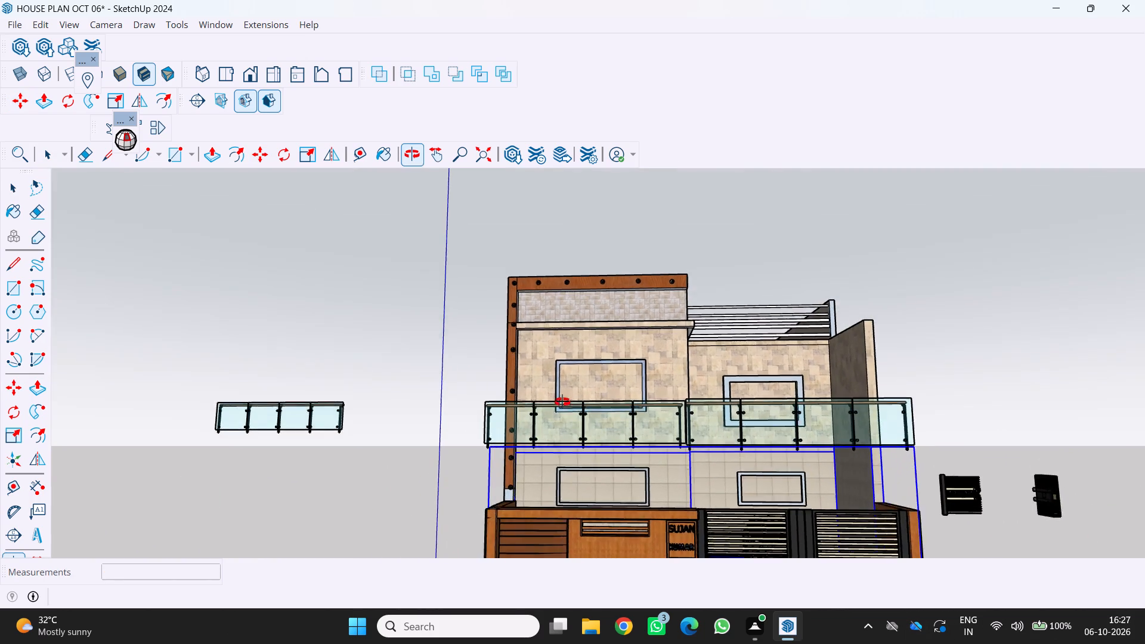
pyautogui.moveTo(562, 402); pyautogui.dragTo(561, 399, button='middle')
pyautogui.scroll(1, 435, 414)
pyautogui.moveTo(434, 413); pyautogui.dragTo(661, 503, button='middle')
pyautogui.scroll(2, 575, 456)
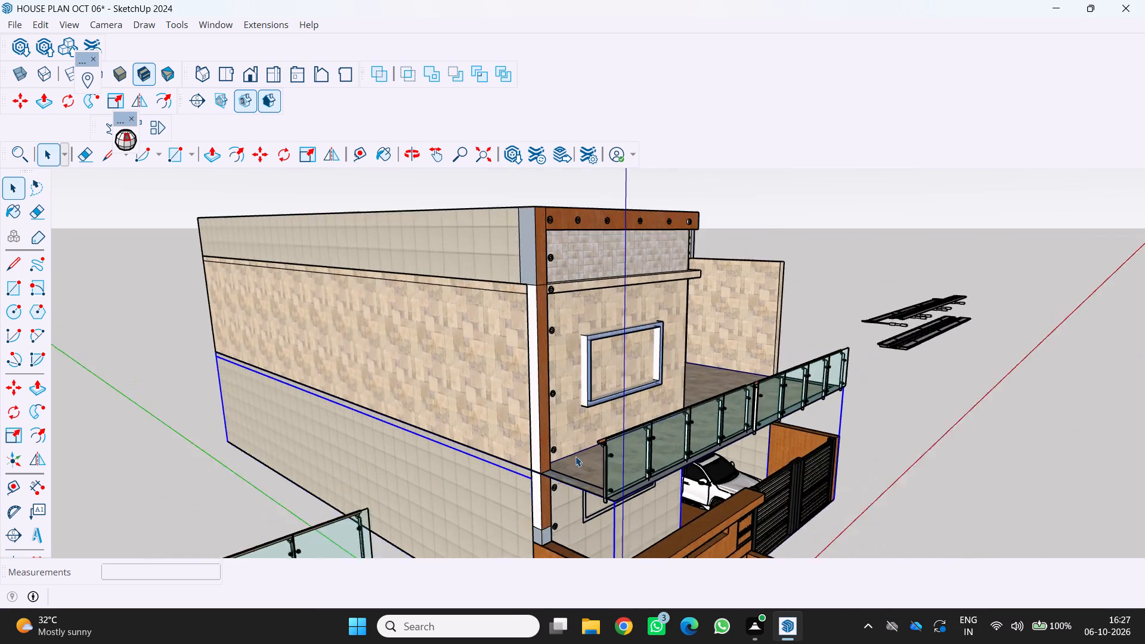
pyautogui.scroll(3, 575, 456)
pyautogui.moveTo(575, 456); pyautogui.dragTo(642, 501, button='middle')
pyautogui.scroll(3, 611, 509)
pyautogui.scroll(-4, 618, 521)
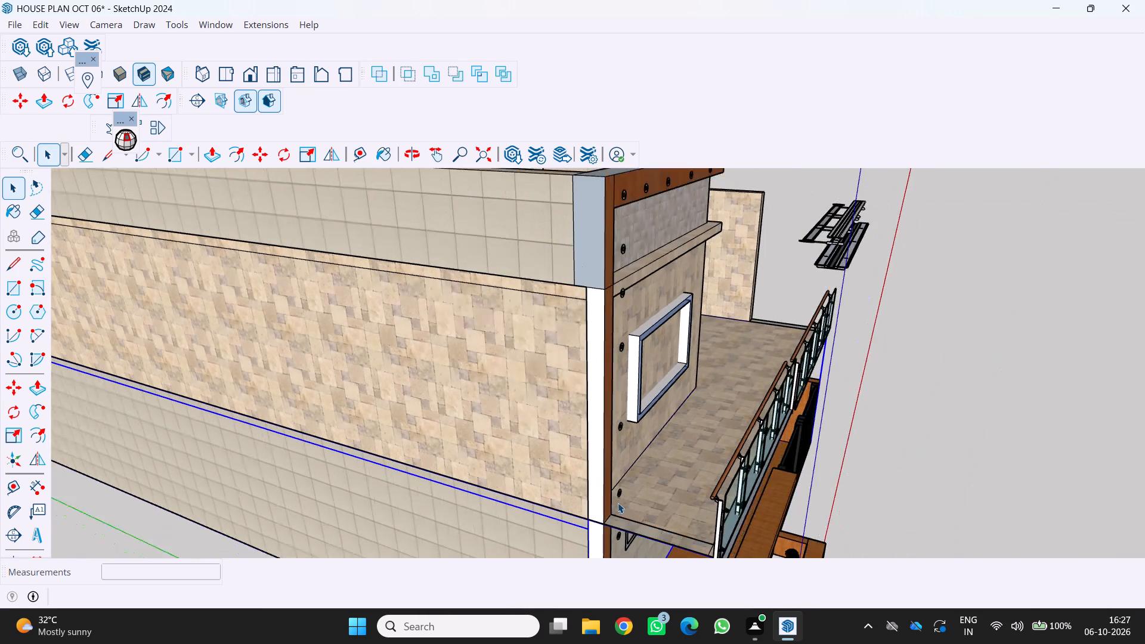
pyautogui.scroll(5, 632, 524)
pyautogui.moveTo(632, 524); pyautogui.dragTo(649, 490, button='middle')
pyautogui.scroll(2, 656, 487)
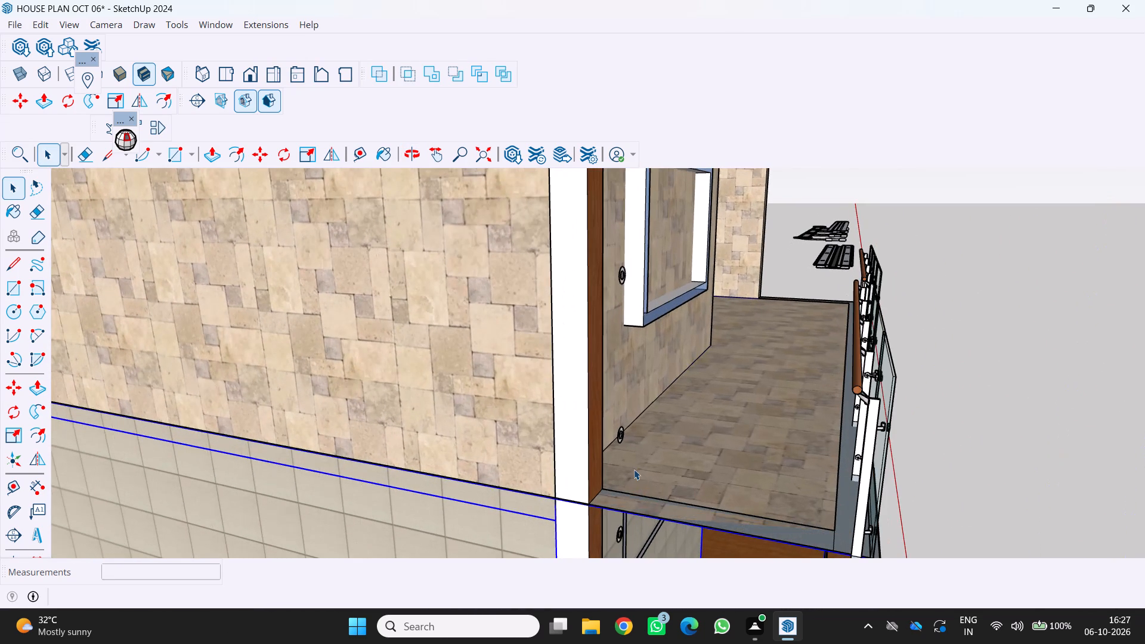
pyautogui.press('p')
pyautogui.click(635, 499)
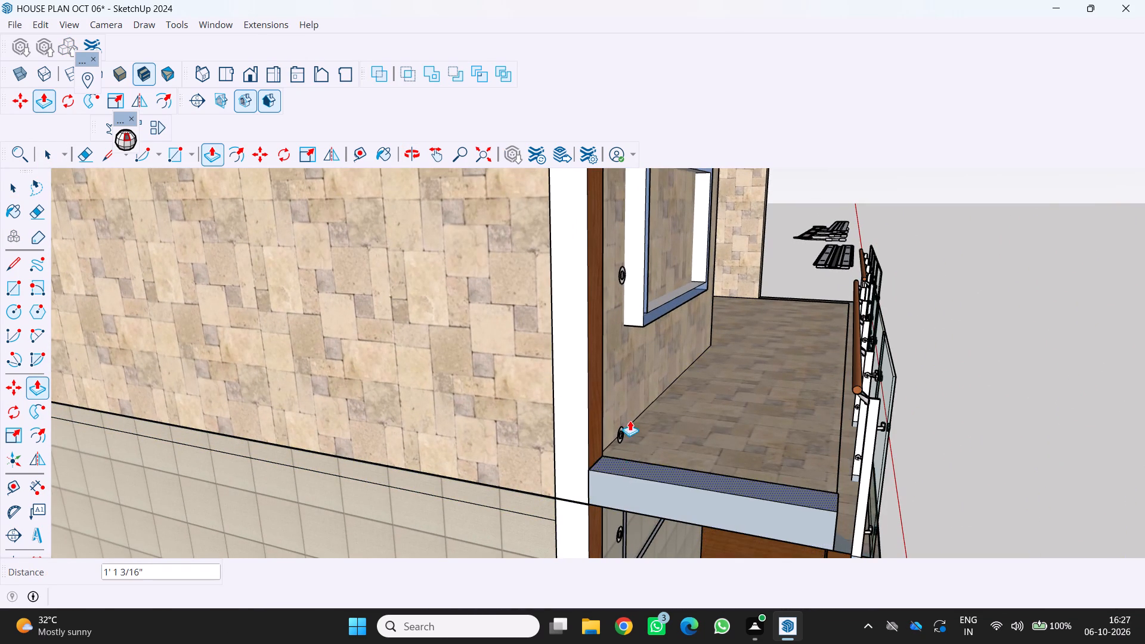
pyautogui.scroll(-3, 642, 380)
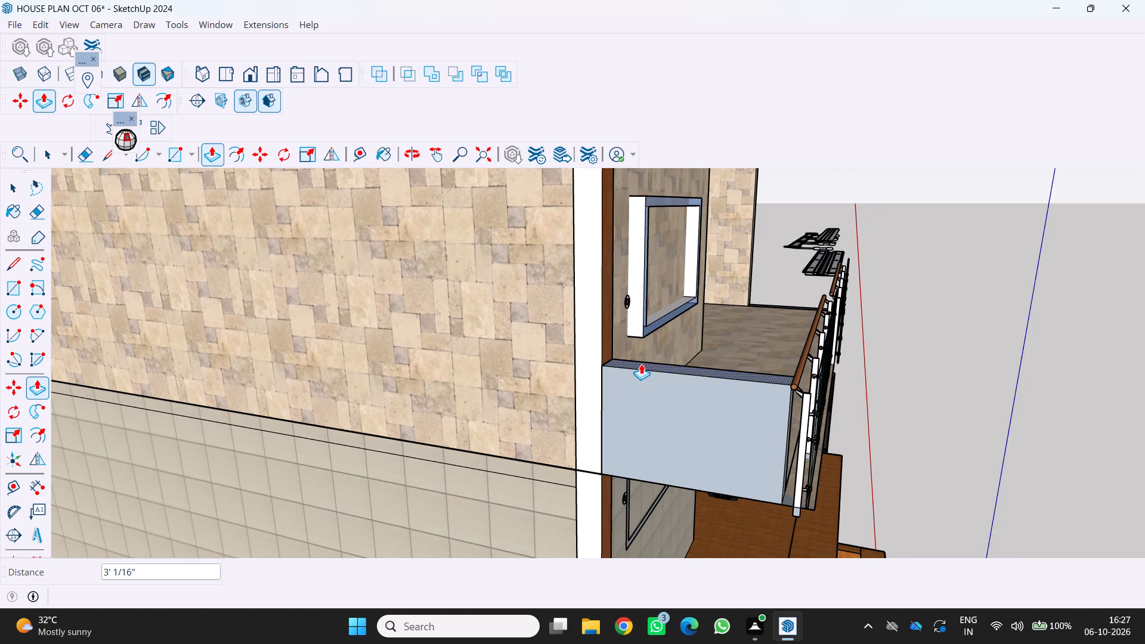
pyautogui.click(641, 364)
pyautogui.press('space')
pyautogui.press('End')
pyautogui.press('End')
pyautogui.press('End')
pyautogui.press('End')
pyautogui.press('End')
pyautogui.press('End')
pyautogui.press('End')
pyautogui.press('End')
pyautogui.press('End')
pyautogui.press('End')
pyautogui.press('End')
pyautogui.press('End')
pyautogui.press('End')
pyautogui.press('End')
pyautogui.press('End')
pyautogui.press('End')
pyautogui.press('End')
pyautogui.press('End')
pyautogui.press('End')
pyautogui.press('End')
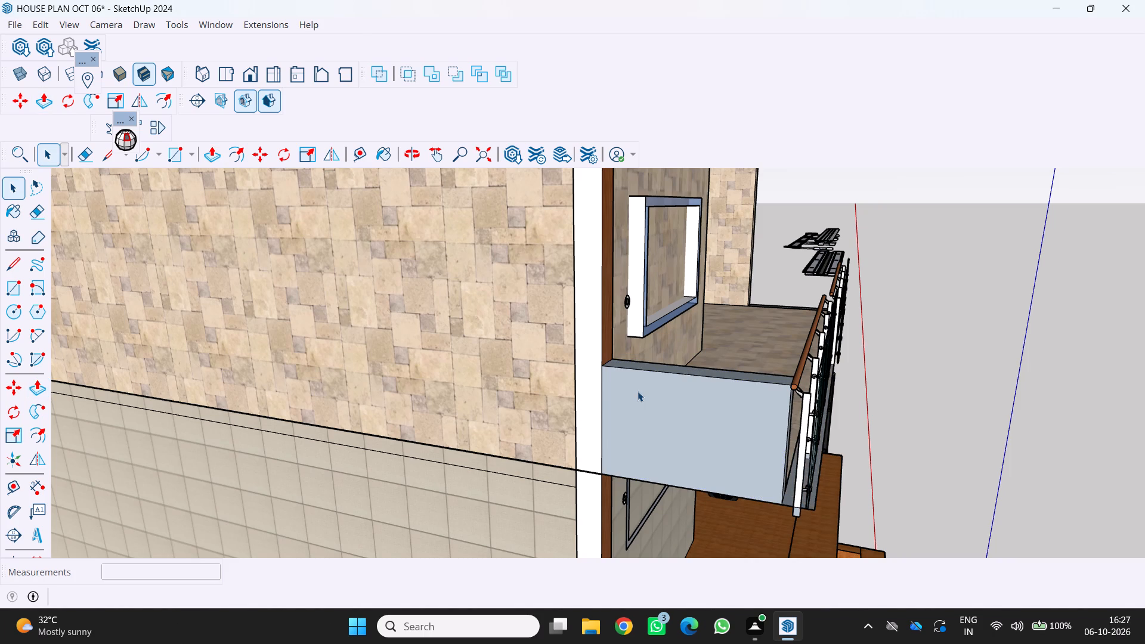
# Reverse the outer, top and inner faces of the new end wall beside the larger first-floor window.
pyautogui.doubleClick(638, 391)
pyautogui.rightClick(638, 391)
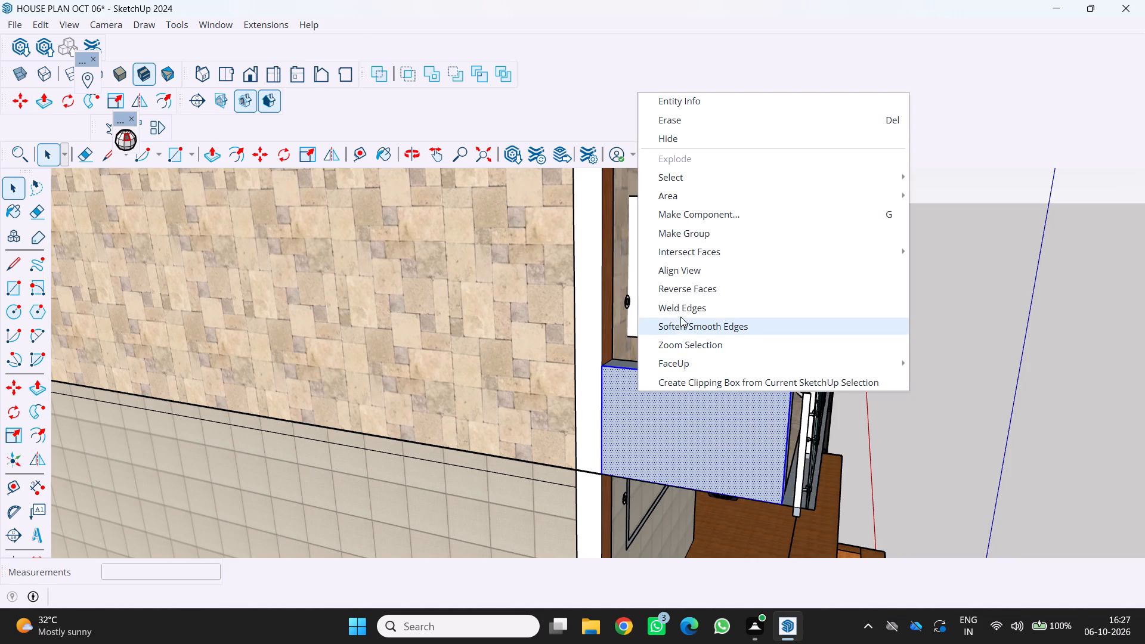
pyautogui.click(691, 290)
pyautogui.moveTo(683, 361); pyautogui.dragTo(539, 463, button='middle')
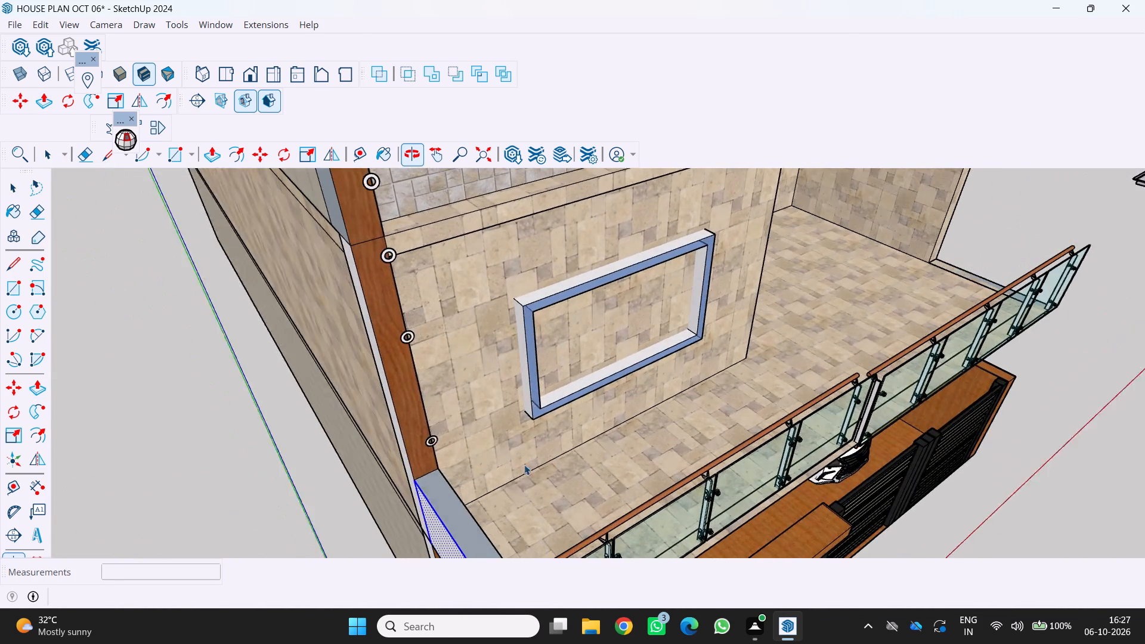
pyautogui.scroll(-4, 461, 473)
pyautogui.moveTo(454, 469); pyautogui.dragTo(351, 426, button='middle')
pyautogui.scroll(1, 366, 435)
pyautogui.scroll(-1, 351, 426)
pyautogui.scroll(2, 456, 450)
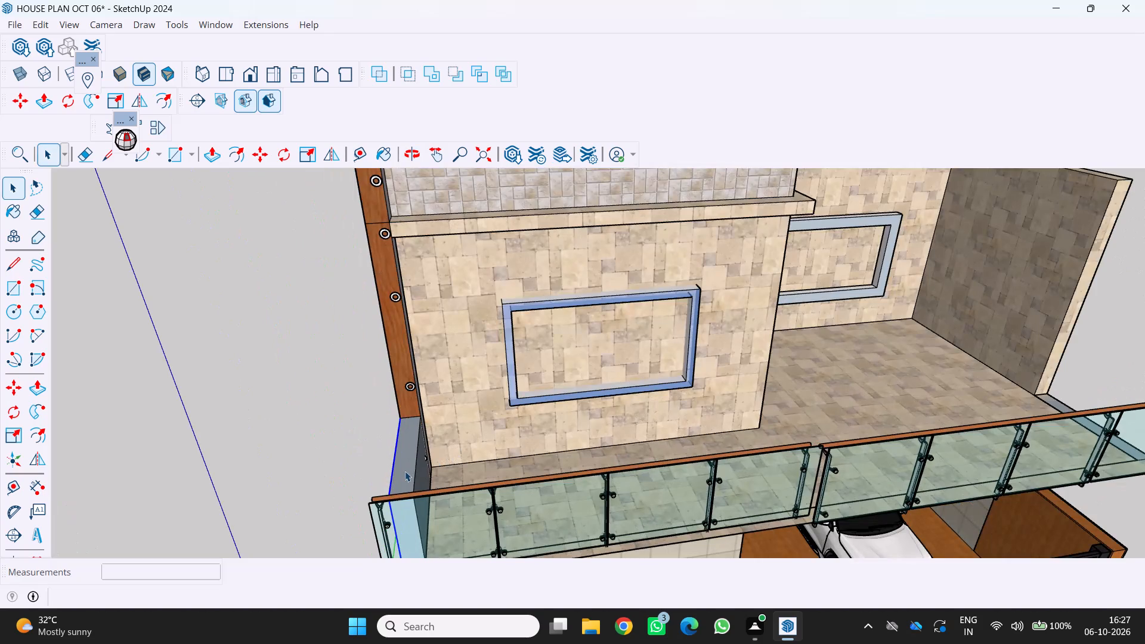
pyautogui.click(405, 471)
pyautogui.rightClick(401, 470)
pyautogui.click(483, 364)
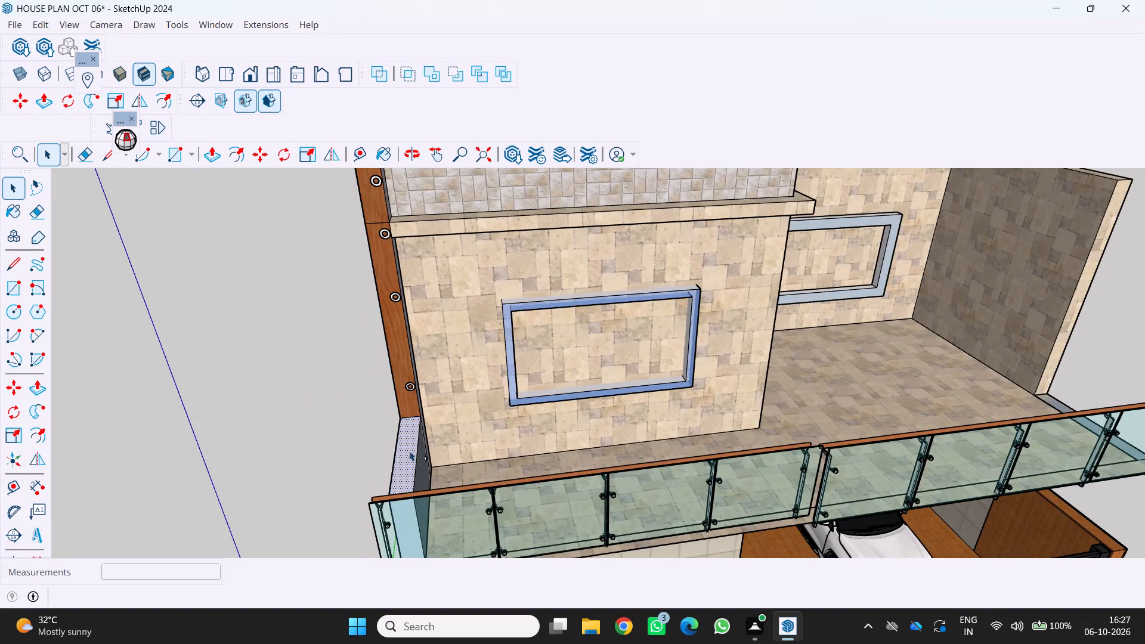
pyautogui.scroll(2, 409, 452)
pyautogui.moveTo(410, 459); pyautogui.dragTo(311, 460, button='middle')
pyautogui.scroll(1, 372, 459)
pyautogui.scroll(5, 447, 453)
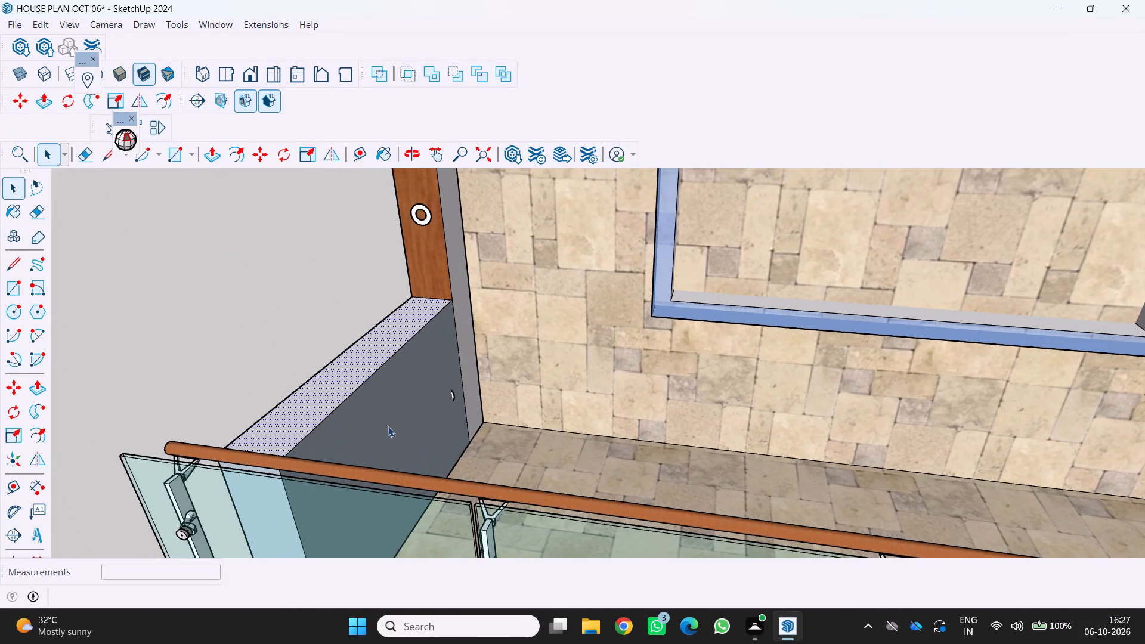
pyautogui.click(388, 426)
pyautogui.rightClick(391, 429)
pyautogui.click(458, 323)
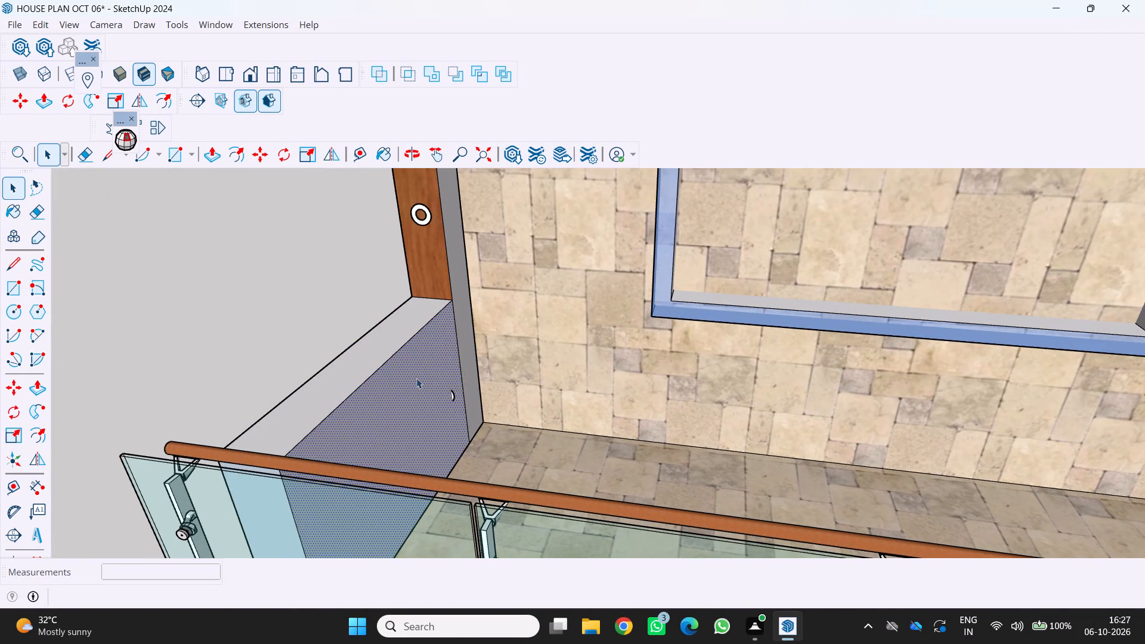
pyautogui.scroll(-14, 397, 410)
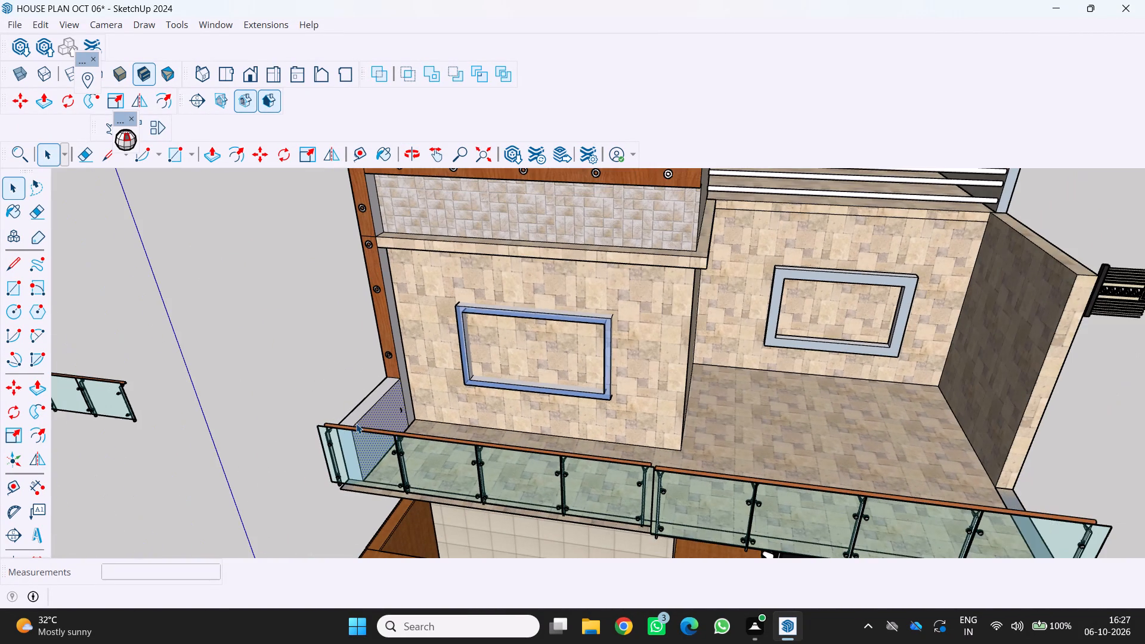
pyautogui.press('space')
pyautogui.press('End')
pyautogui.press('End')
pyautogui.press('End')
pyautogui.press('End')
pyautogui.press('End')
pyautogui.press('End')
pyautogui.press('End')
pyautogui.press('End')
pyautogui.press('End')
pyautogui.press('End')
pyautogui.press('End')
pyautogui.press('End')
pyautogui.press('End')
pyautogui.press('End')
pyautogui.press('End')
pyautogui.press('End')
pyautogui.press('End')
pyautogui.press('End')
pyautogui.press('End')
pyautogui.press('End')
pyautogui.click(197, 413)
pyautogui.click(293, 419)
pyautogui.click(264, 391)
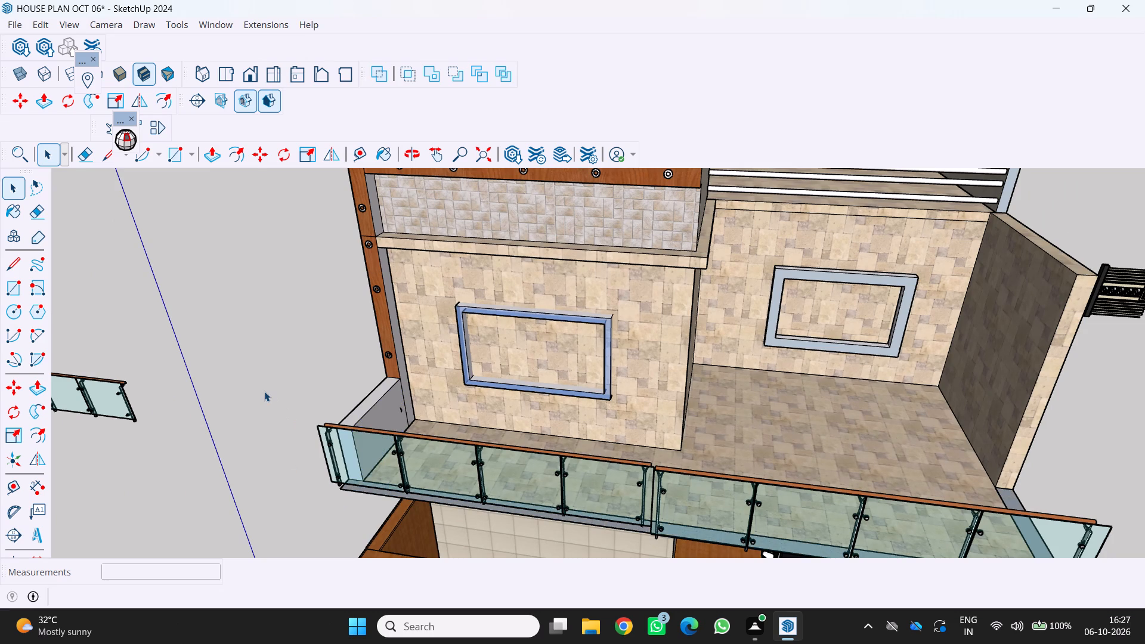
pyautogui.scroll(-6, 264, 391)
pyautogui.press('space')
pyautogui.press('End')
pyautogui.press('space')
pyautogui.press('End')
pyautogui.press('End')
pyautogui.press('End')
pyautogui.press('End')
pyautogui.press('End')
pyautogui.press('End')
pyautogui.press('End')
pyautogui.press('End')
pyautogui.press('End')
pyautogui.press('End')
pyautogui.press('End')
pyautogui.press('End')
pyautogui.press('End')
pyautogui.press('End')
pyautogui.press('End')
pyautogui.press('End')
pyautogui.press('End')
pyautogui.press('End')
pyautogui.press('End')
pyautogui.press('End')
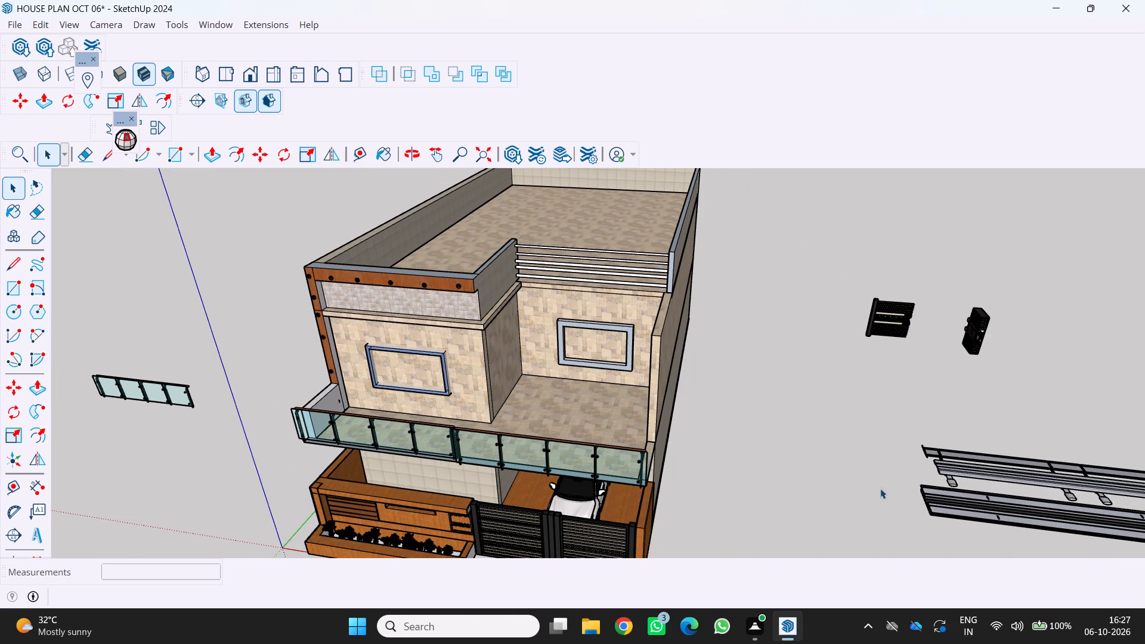
# Push/Pull the narrow floor strip at the balcony's other end, above the car, up about 2' 9 3/16" to form a wall.
pyautogui.scroll(-5, 758, 491)
pyautogui.moveTo(765, 428); pyautogui.dragTo(750, 350, button='middle')
pyautogui.scroll(2, 750, 350)
pyautogui.scroll(3, 683, 446)
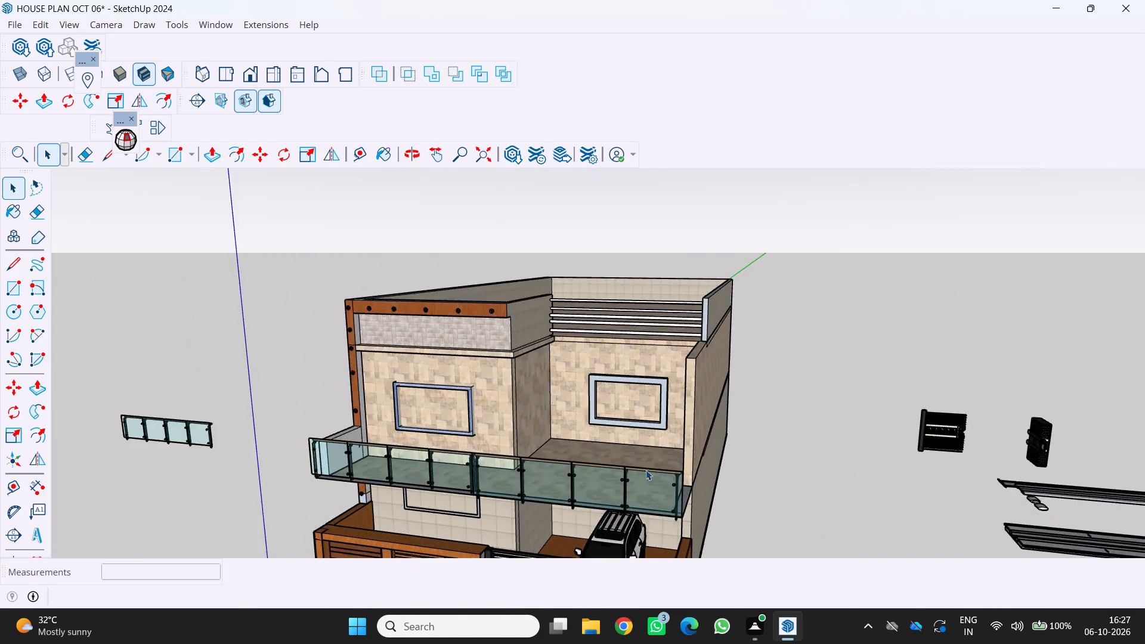
pyautogui.scroll(1, 646, 470)
pyautogui.moveTo(640, 472); pyautogui.dragTo(338, 506, button='middle')
pyautogui.scroll(-3, 421, 459)
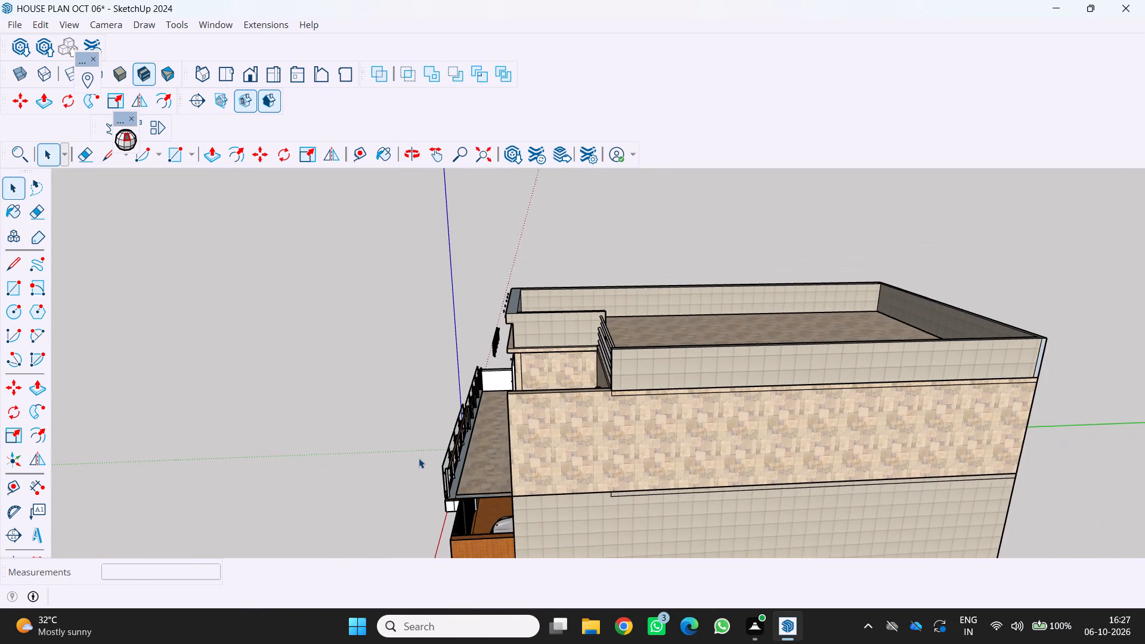
pyautogui.moveTo(419, 458); pyautogui.dragTo(712, 532, button='middle')
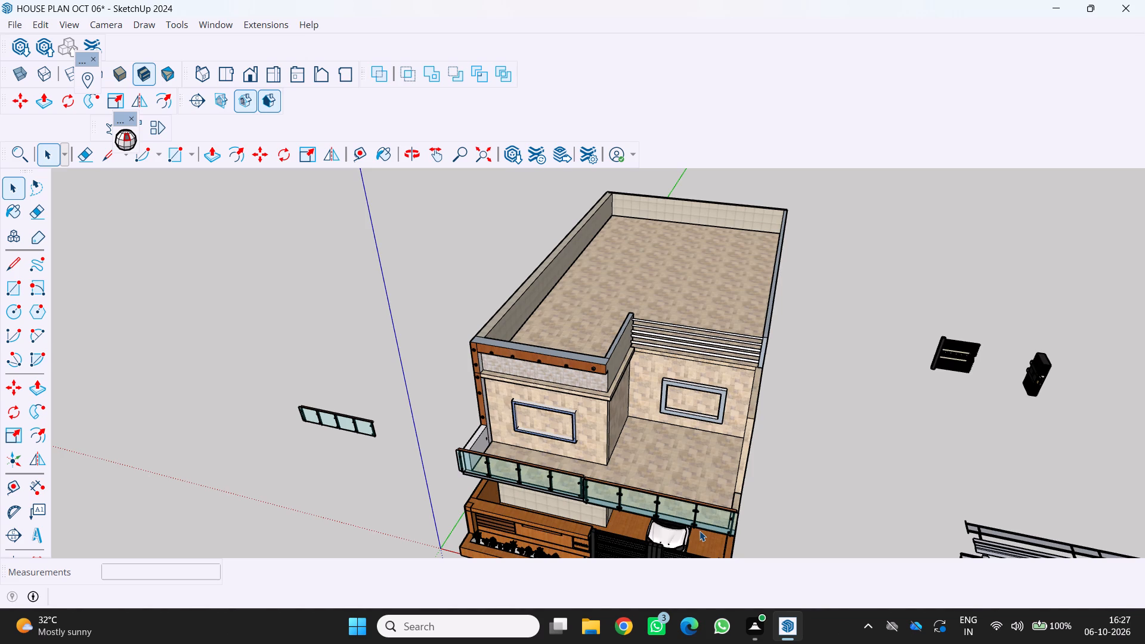
pyautogui.scroll(-1, 751, 488)
pyautogui.moveTo(751, 488); pyautogui.dragTo(692, 406, button='middle')
pyautogui.scroll(2, 745, 509)
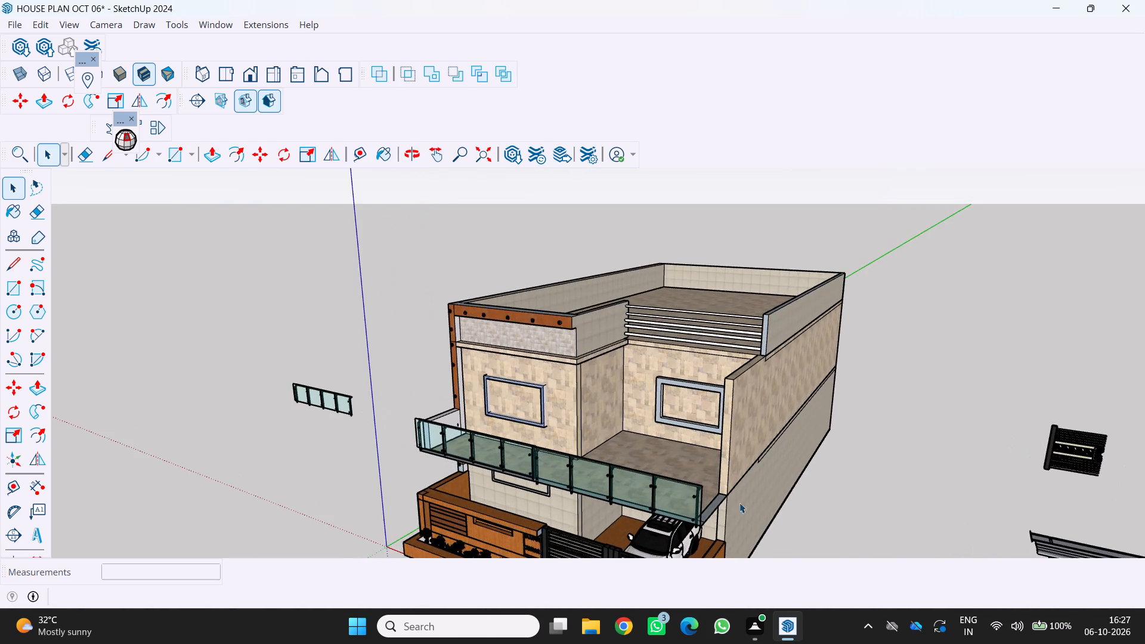
pyautogui.moveTo(732, 503); pyautogui.dragTo(680, 478, button='middle')
pyautogui.scroll(11, 716, 496)
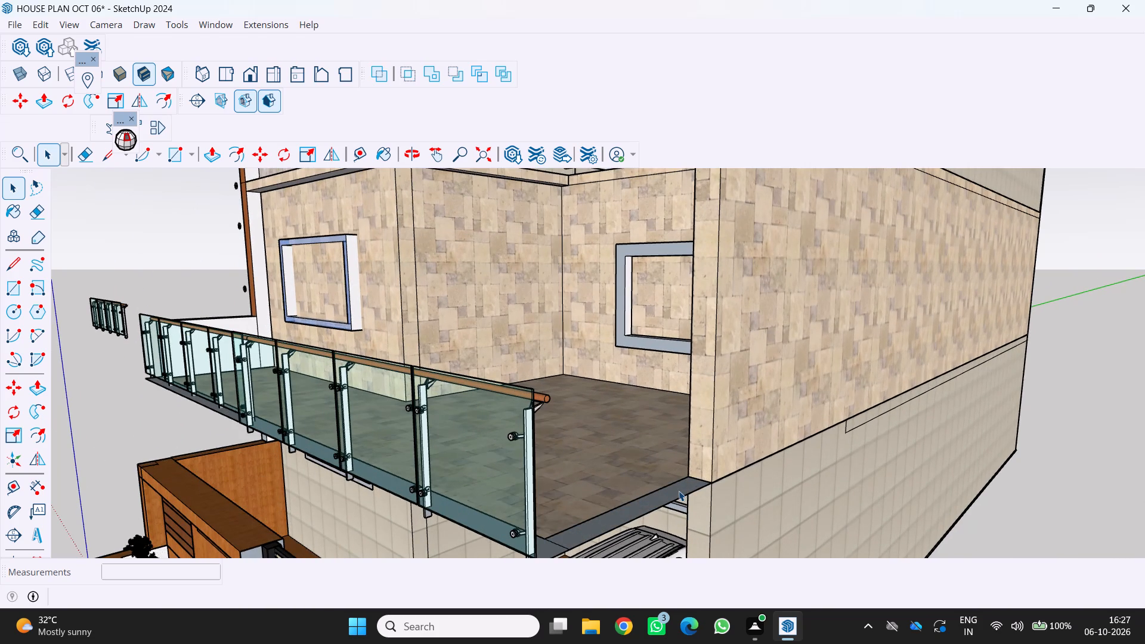
pyautogui.press('p')
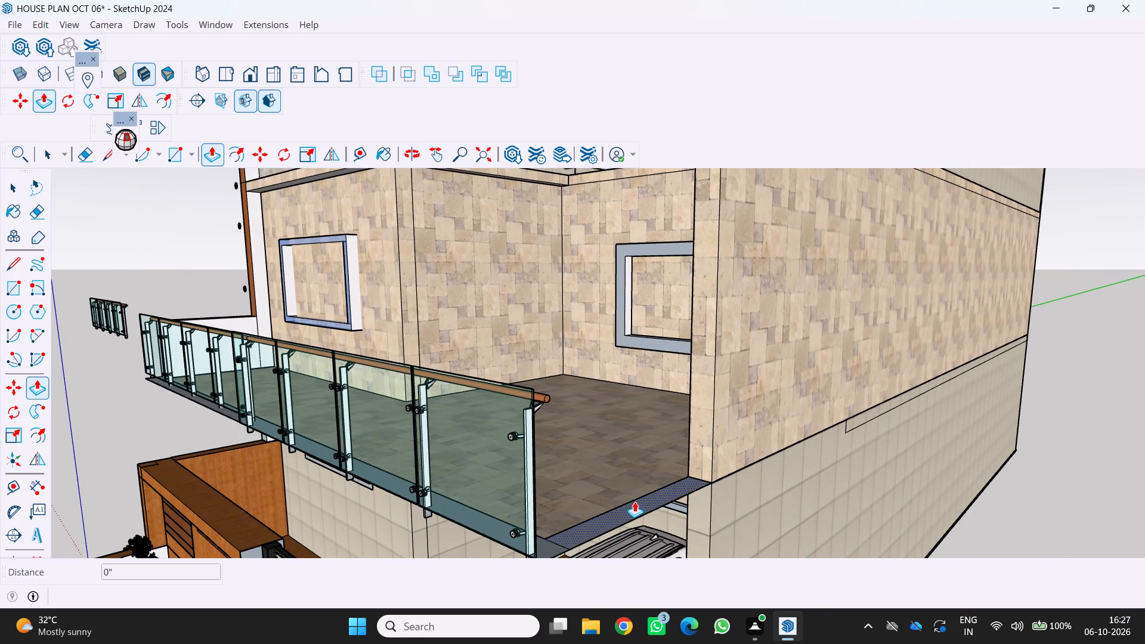
pyautogui.click(635, 501)
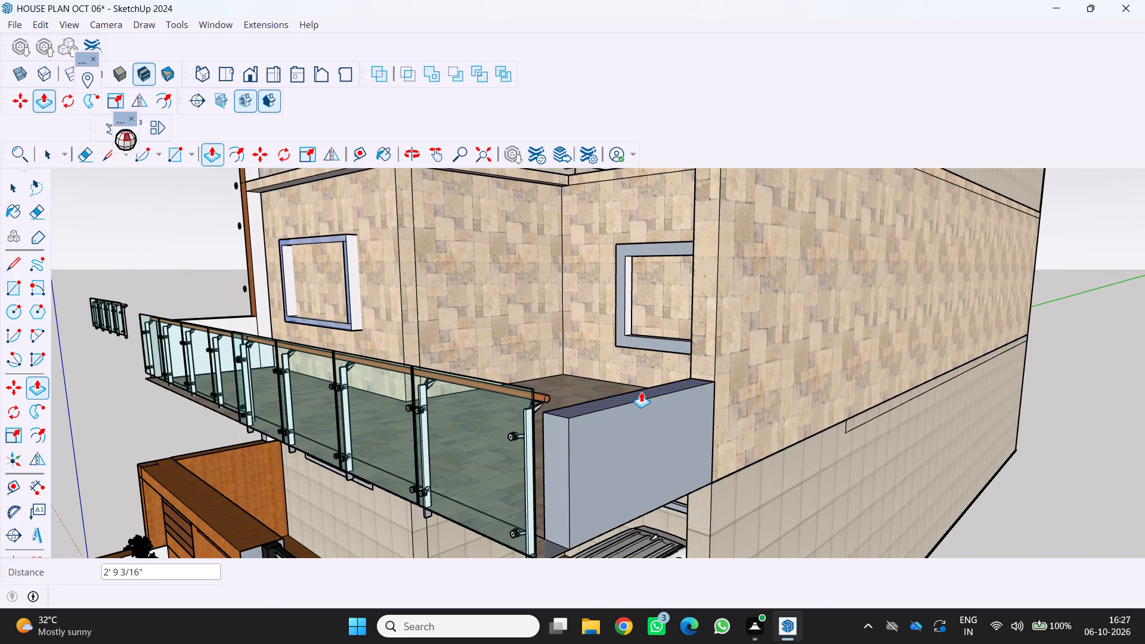
pyautogui.click(641, 392)
# Draw a rectangle about 5 1/16" by 8 3/16" on the floor between this wall's end and the balcony's front corner.
pyautogui.scroll(2, 560, 469)
pyautogui.scroll(-4, 556, 475)
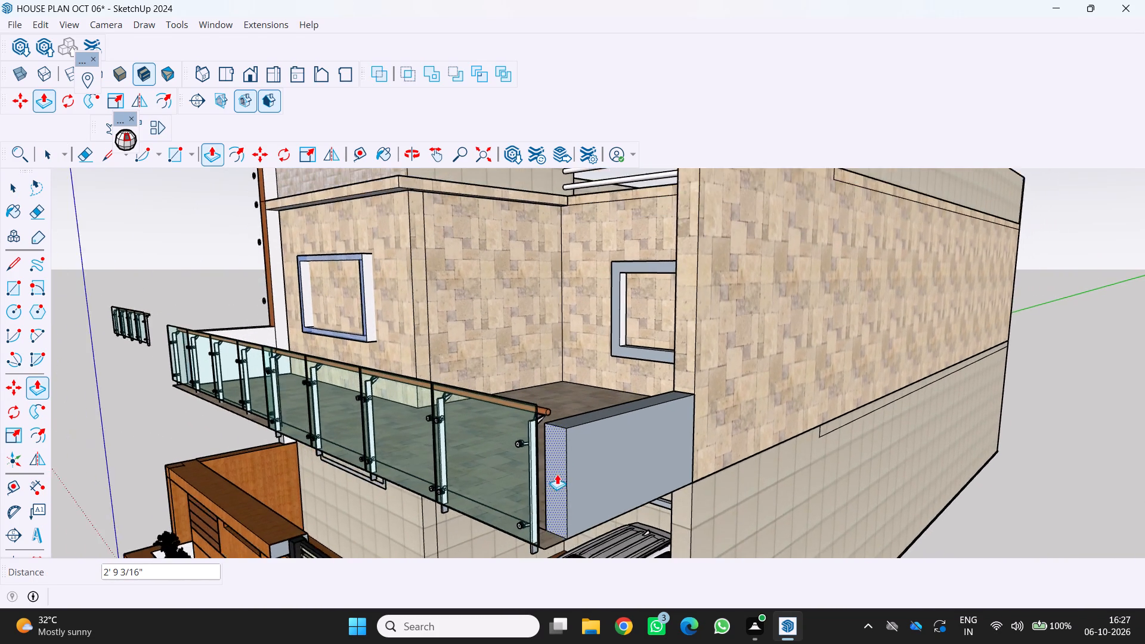
pyautogui.scroll(-4, 557, 474)
pyautogui.scroll(1, 543, 538)
pyautogui.moveTo(556, 509); pyautogui.dragTo(346, 506, button='middle')
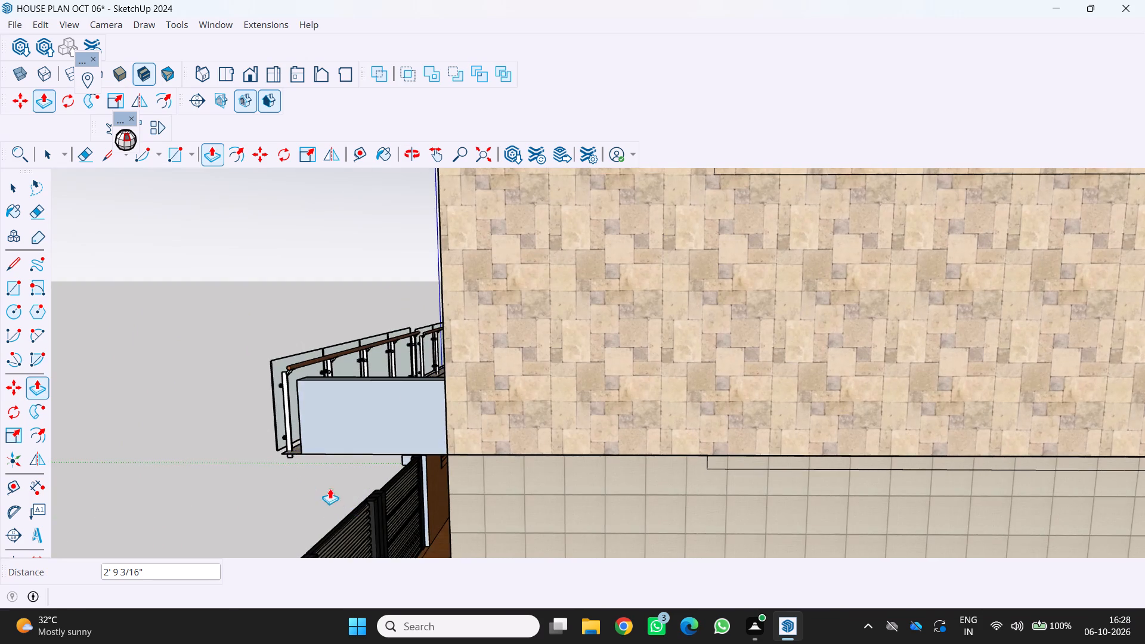
pyautogui.scroll(5, 298, 476)
pyautogui.moveTo(296, 442); pyautogui.dragTo(344, 507, button='middle')
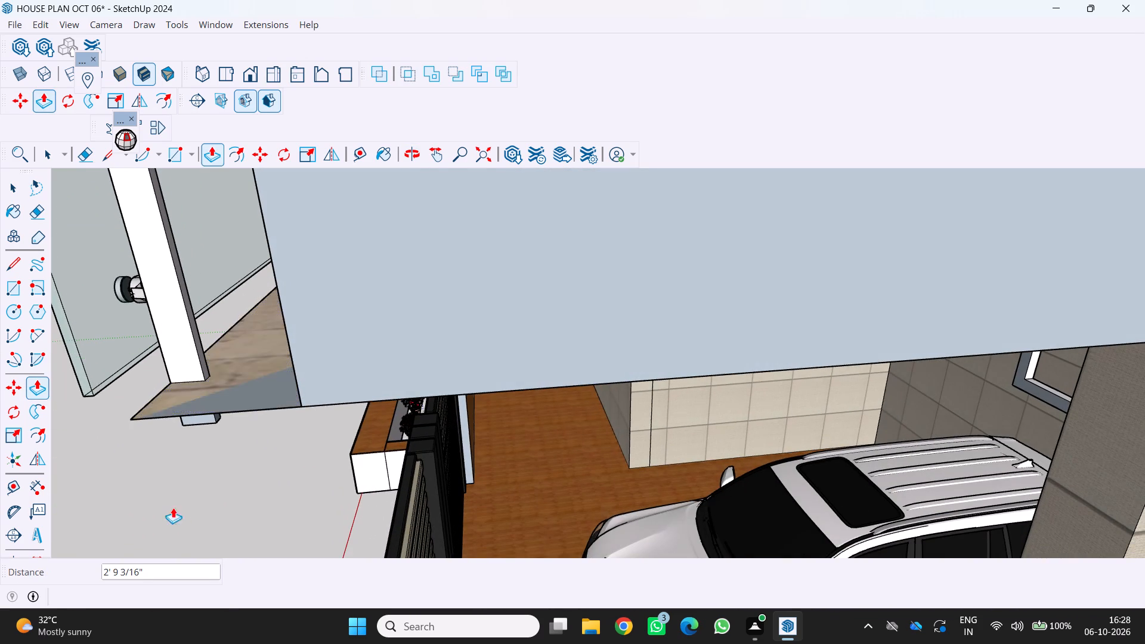
pyautogui.moveTo(173, 507); pyautogui.dragTo(221, 564, button='middle')
pyautogui.scroll(-3, 222, 504)
pyautogui.moveTo(219, 501); pyautogui.dragTo(225, 513, button='middle')
pyautogui.scroll(-1, 225, 513)
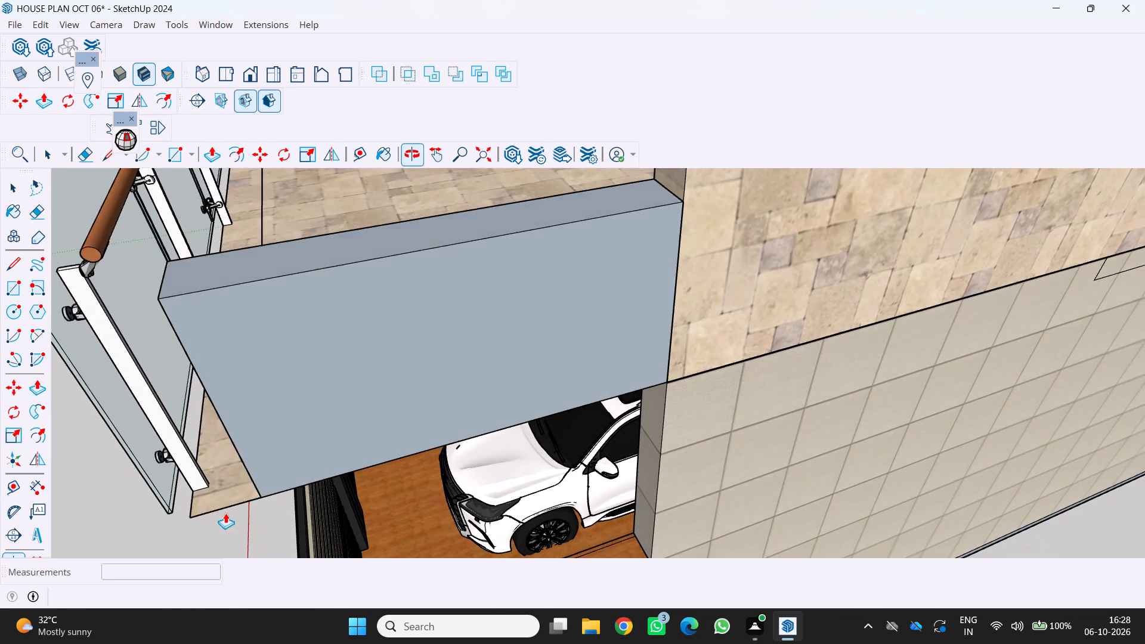
pyautogui.press('r')
pyautogui.scroll(3, 237, 525)
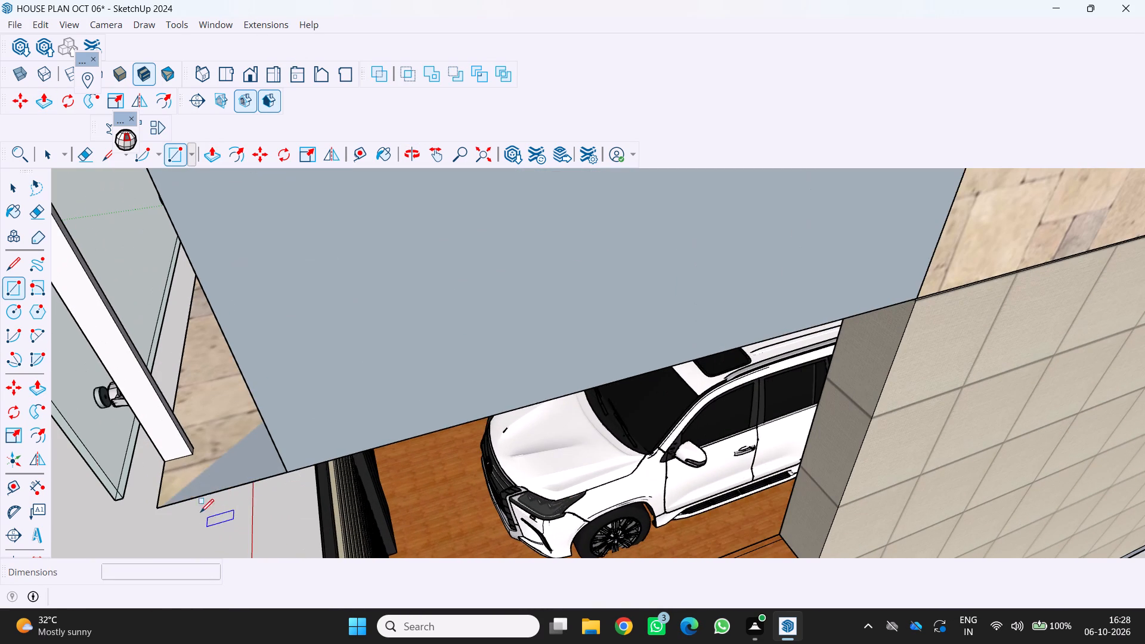
pyautogui.click(163, 459)
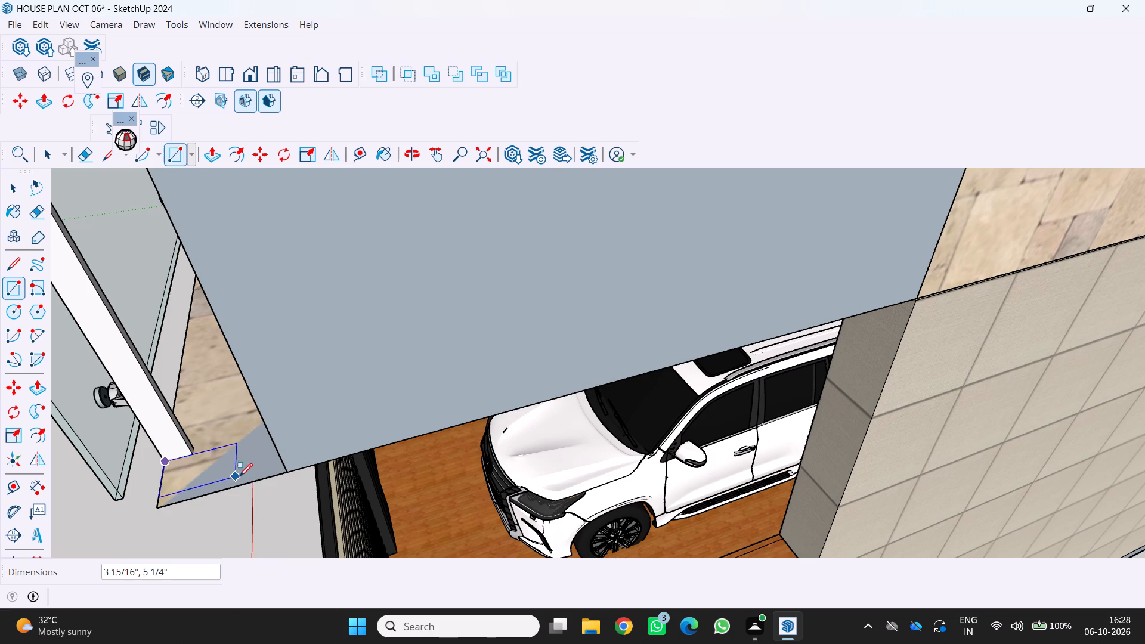
pyautogui.click(279, 478)
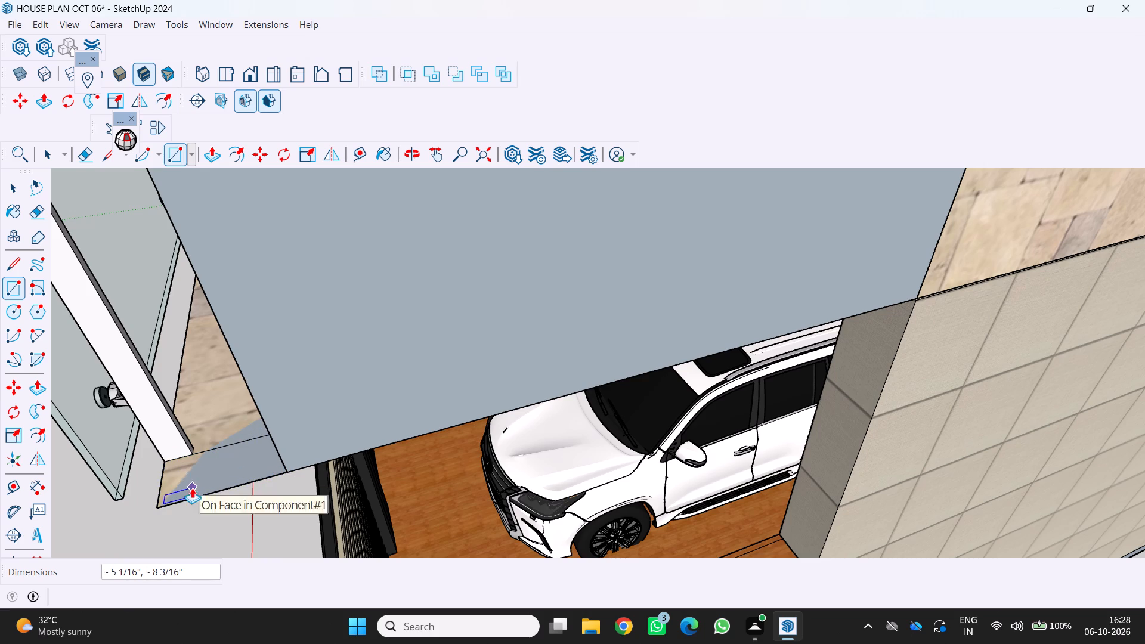
# Push/Pull the corner rectangle up 2' 9 3/16" to the wall's height, extending the wall to the balcony's front edge.
pyautogui.press('p')
pyautogui.click(187, 482)
pyautogui.scroll(-5, 188, 452)
pyautogui.scroll(-6, 130, 301)
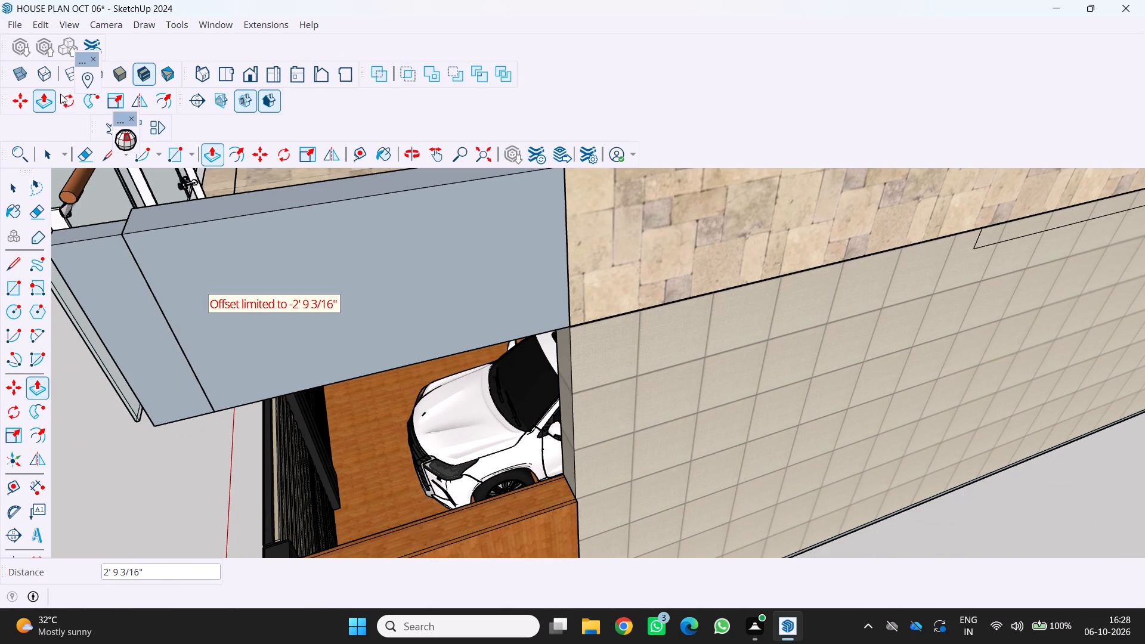
pyautogui.click(114, 200)
# Examine the extended end wall, the balcony railing and the whole front facade from several angles.
pyautogui.scroll(-5, 126, 277)
pyautogui.moveTo(151, 309); pyautogui.dragTo(213, 346, button='middle')
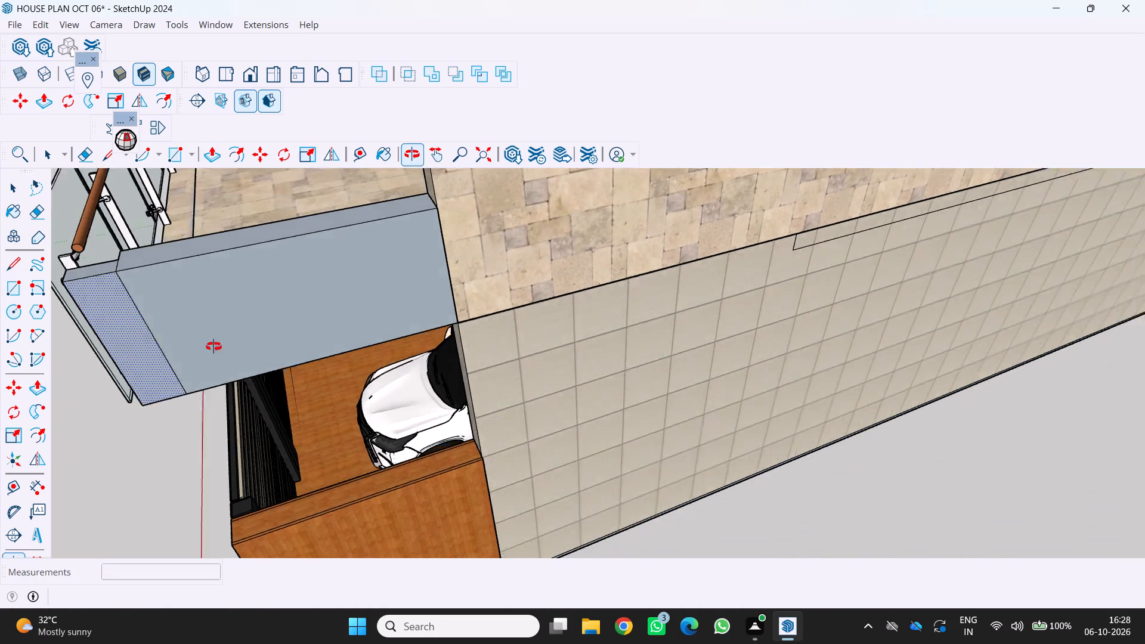
pyautogui.moveTo(213, 346); pyautogui.dragTo(291, 395, button='middle')
pyautogui.scroll(-12, 267, 391)
pyautogui.moveTo(173, 399); pyautogui.dragTo(205, 355, button='middle')
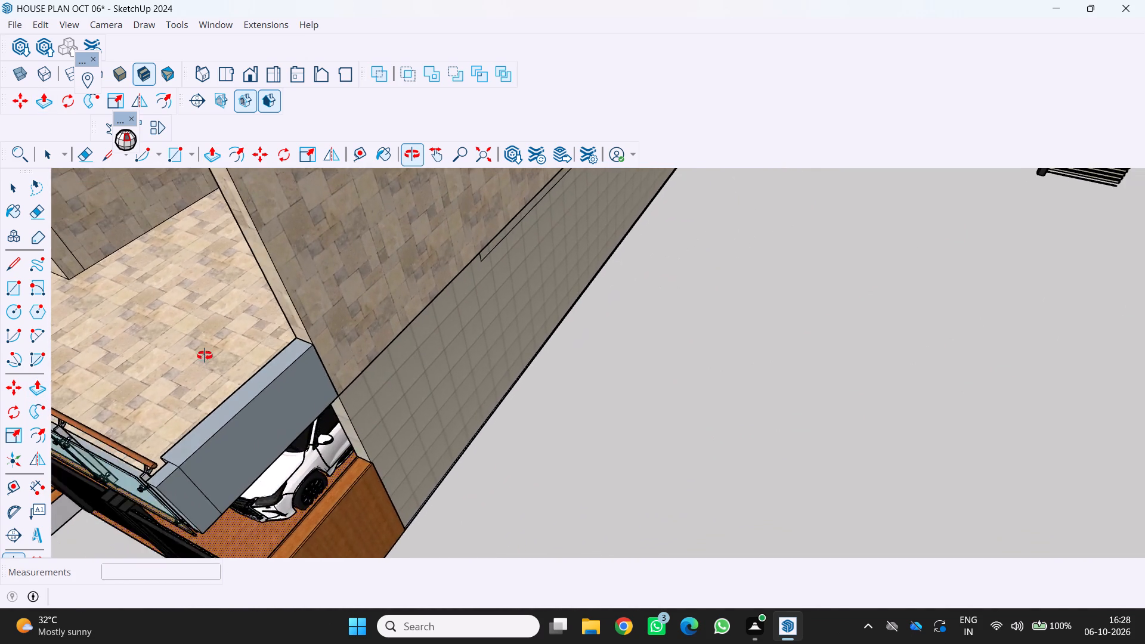
pyautogui.moveTo(205, 355); pyautogui.dragTo(240, 320, button='middle')
pyautogui.scroll(2, 168, 460)
pyautogui.moveTo(173, 463); pyautogui.dragTo(310, 411, button='middle')
pyautogui.scroll(-7, 305, 416)
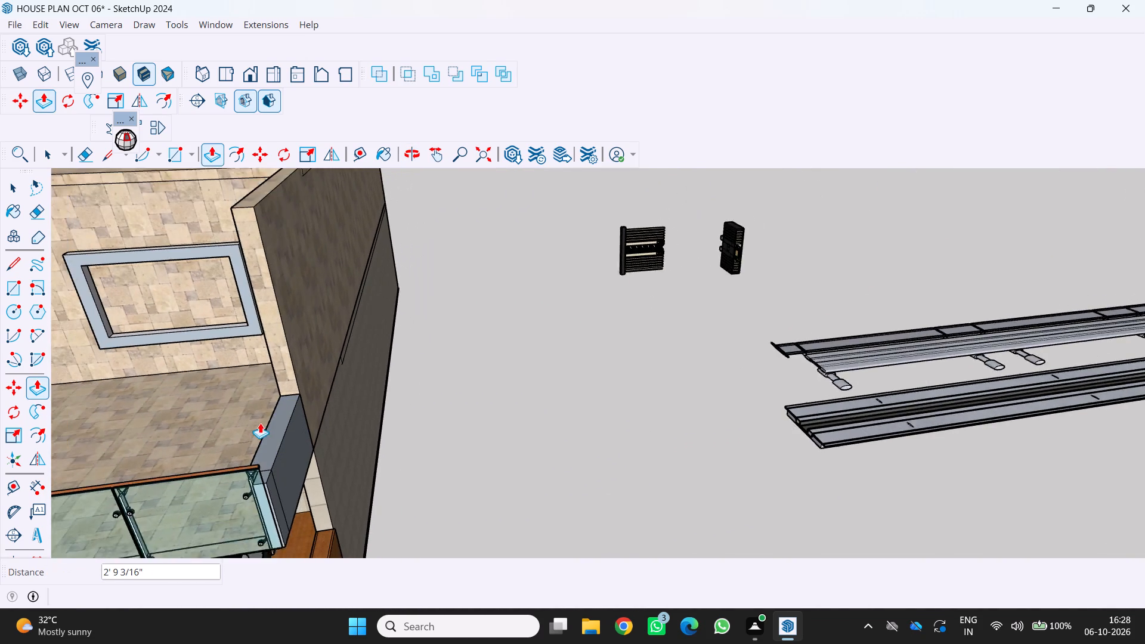
pyautogui.scroll(-1, 260, 423)
pyautogui.moveTo(211, 450); pyautogui.dragTo(214, 416, button='middle')
pyautogui.scroll(-14, 214, 416)
pyautogui.moveTo(183, 397); pyautogui.dragTo(71, 436, button='middle')
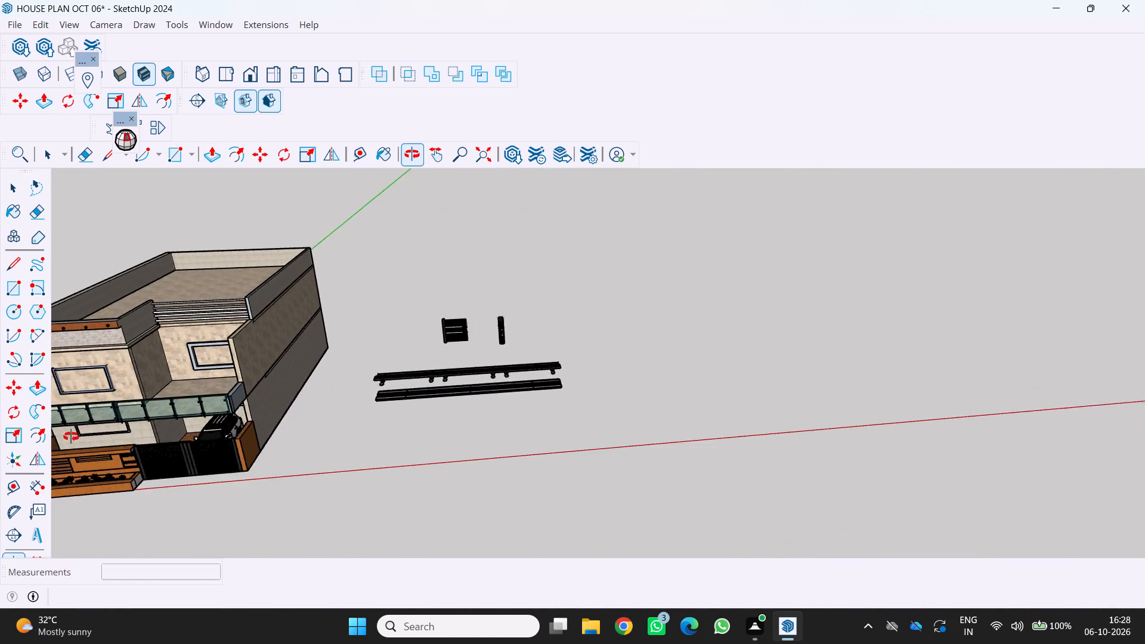
pyautogui.moveTo(71, 436); pyautogui.dragTo(41, 434, button='middle')
pyautogui.scroll(1, 103, 375)
pyautogui.moveTo(103, 374); pyautogui.dragTo(274, 330, button='middle')
pyautogui.scroll(1, 261, 331)
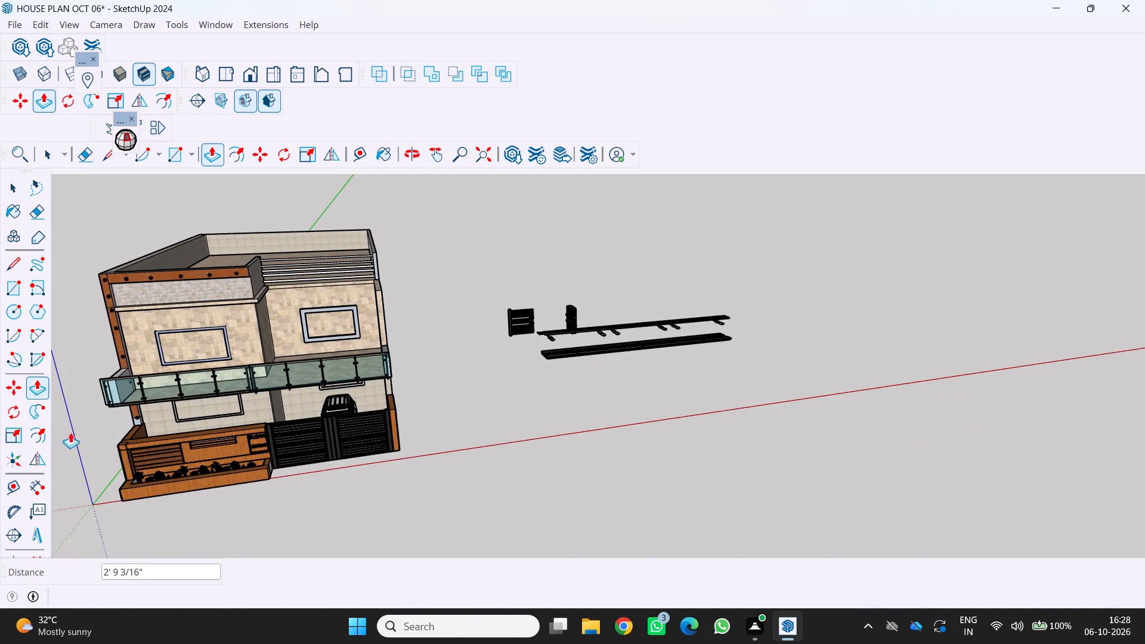
pyautogui.scroll(-4, 69, 432)
pyautogui.moveTo(71, 429); pyautogui.dragTo(174, 441, button='middle')
pyautogui.scroll(-7, 174, 441)
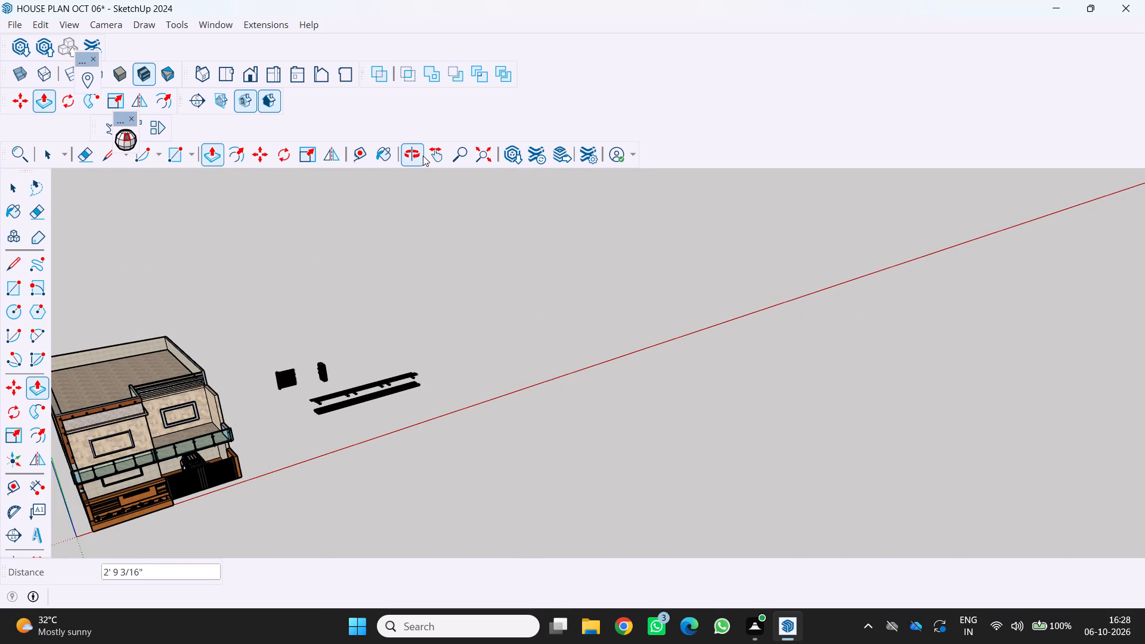
# Draw a rectangle about 2 3/4" by 9" on the balcony floor between the planter-side end wall and the railing's end post.
pyautogui.moveTo(440, 153); pyautogui.dragTo(441, 171)
pyautogui.click(435, 153)
pyautogui.moveTo(553, 384); pyautogui.dragTo(706, 335)
pyautogui.scroll(3, 484, 422)
pyautogui.moveTo(476, 426); pyautogui.dragTo(383, 436, button='middle')
pyautogui.scroll(3, 339, 401)
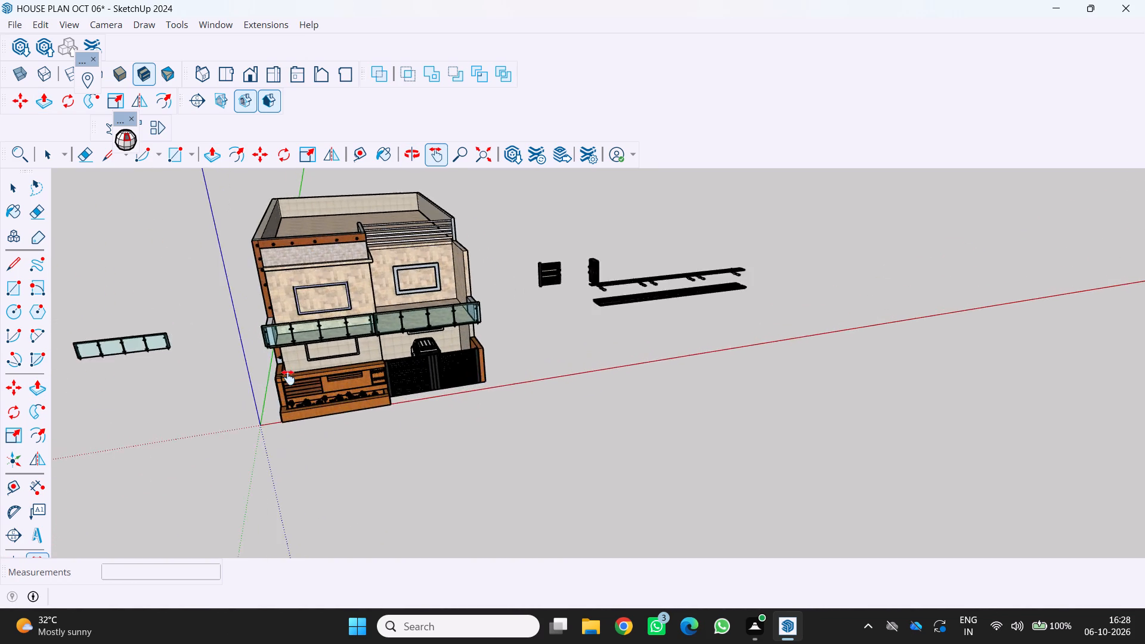
pyautogui.scroll(7, 284, 376)
pyautogui.moveTo(252, 351); pyautogui.dragTo(383, 349, button='middle')
pyautogui.scroll(3, 251, 391)
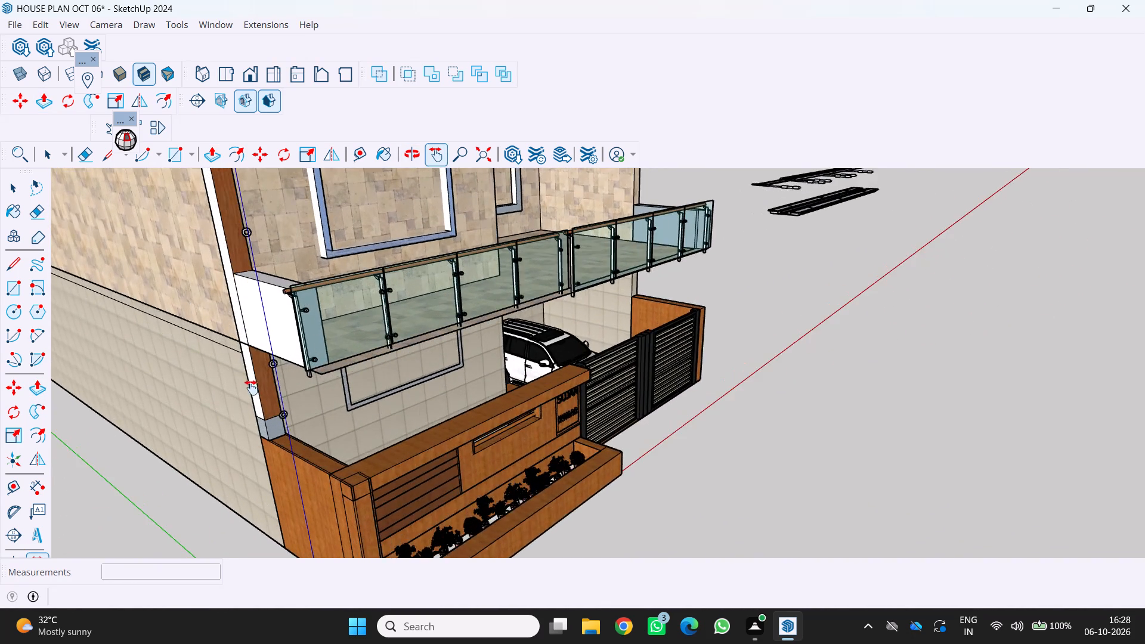
pyautogui.moveTo(251, 388); pyautogui.dragTo(369, 417, button='middle')
pyautogui.scroll(1, 253, 388)
pyautogui.scroll(14, 381, 415)
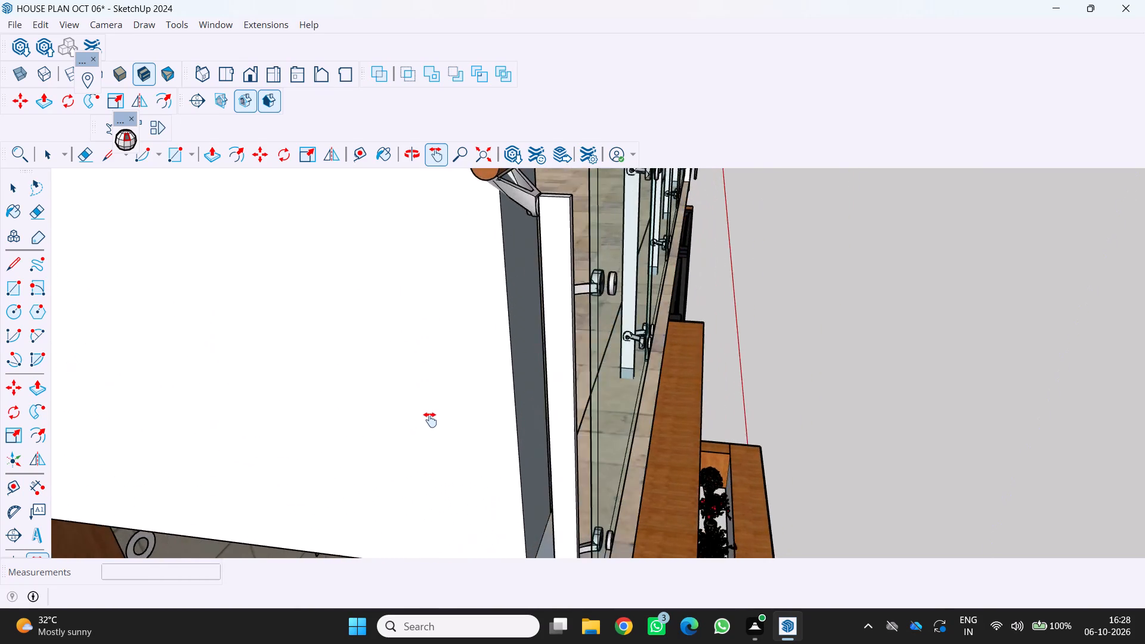
pyautogui.scroll(5, 454, 418)
pyautogui.scroll(2, 507, 429)
pyautogui.scroll(-10, 527, 418)
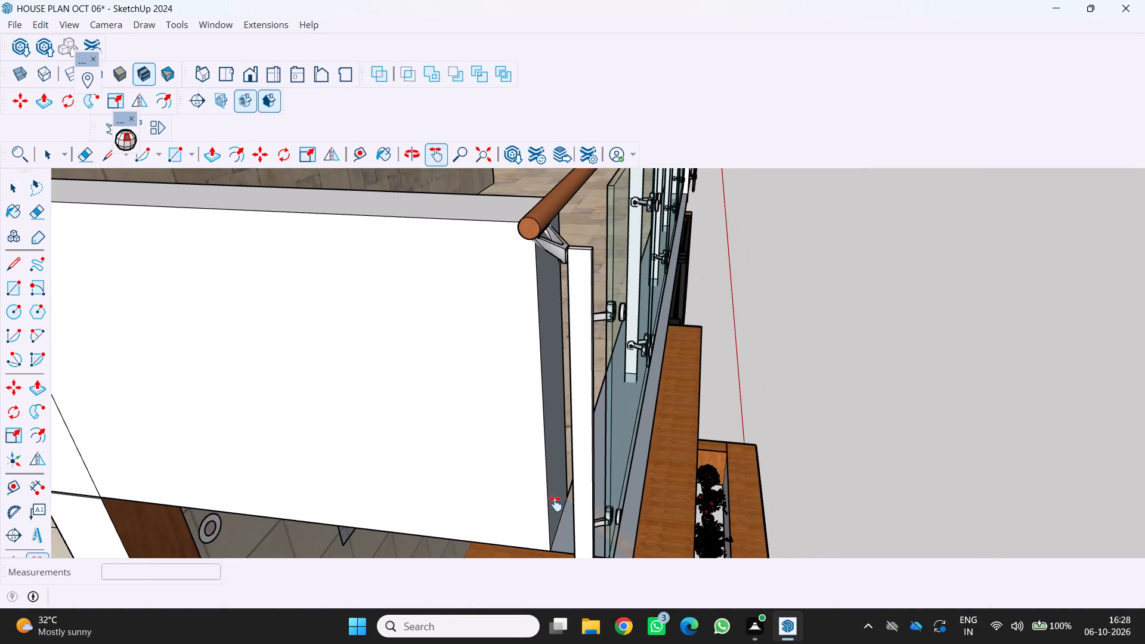
pyautogui.scroll(1, 556, 504)
pyautogui.moveTo(556, 505); pyautogui.dragTo(543, 491, button='middle')
pyautogui.scroll(3, 550, 476)
pyautogui.moveTo(556, 503); pyautogui.dragTo(577, 443, button='middle')
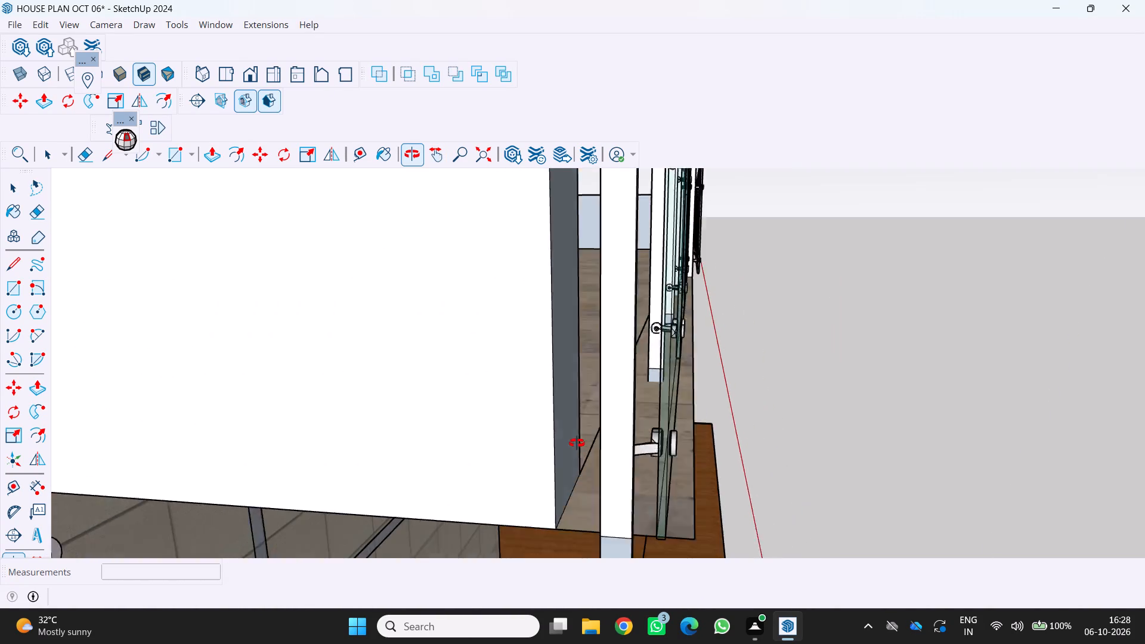
pyautogui.moveTo(577, 443); pyautogui.dragTo(577, 442, button='middle')
pyautogui.scroll(3, 590, 460)
pyautogui.press('r')
pyautogui.scroll(1, 588, 473)
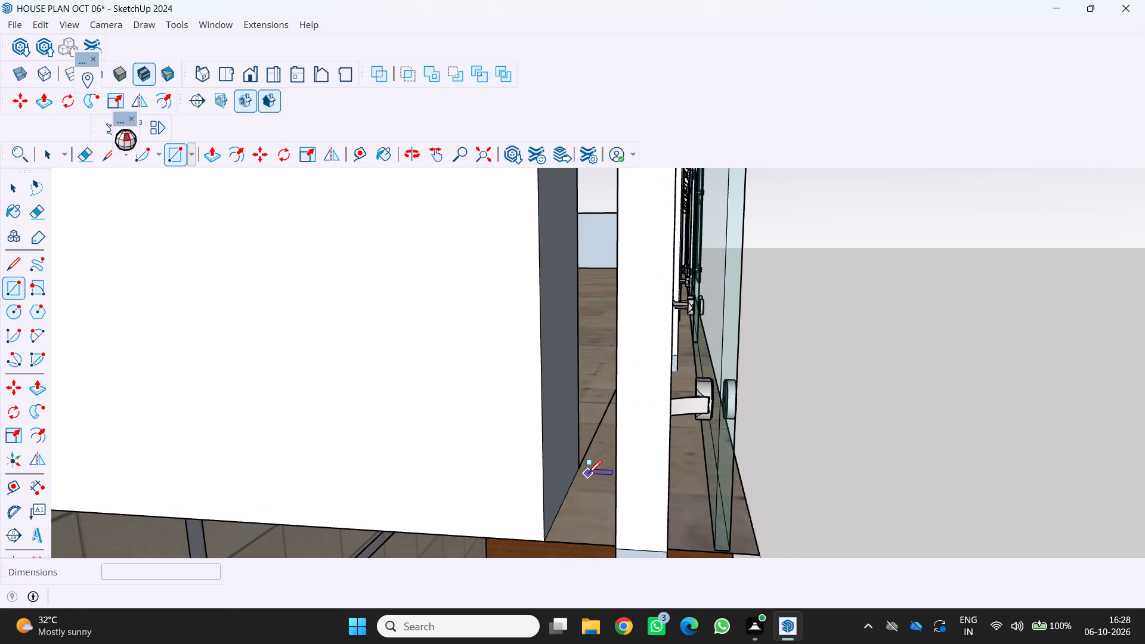
pyautogui.scroll(1, 588, 473)
pyautogui.click(579, 469)
pyautogui.scroll(-7, 589, 493)
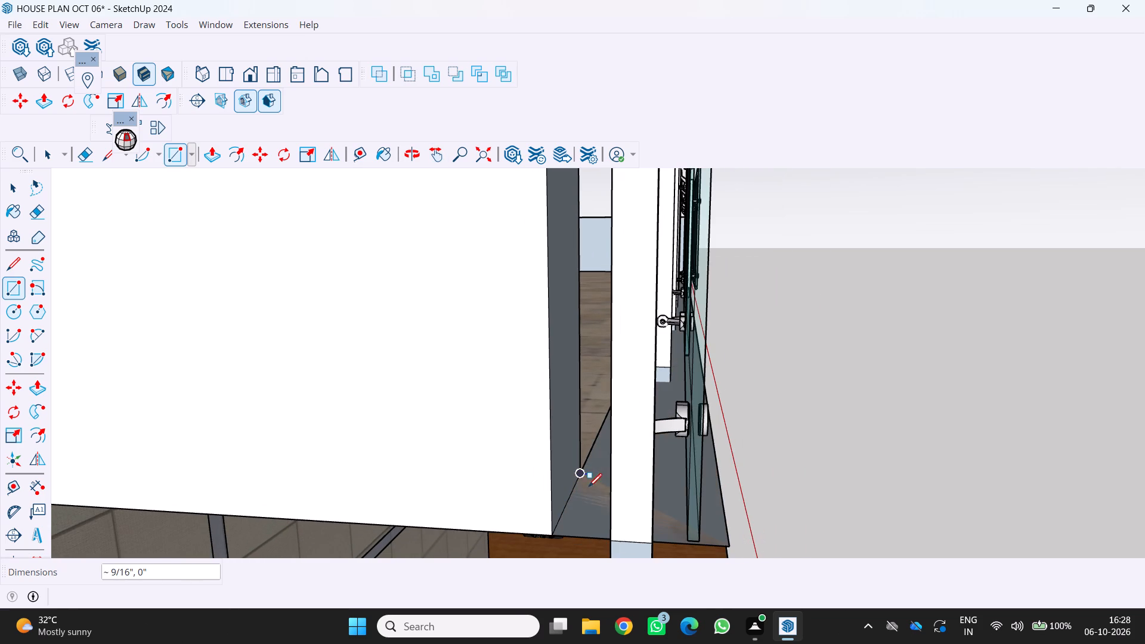
pyautogui.click(605, 541)
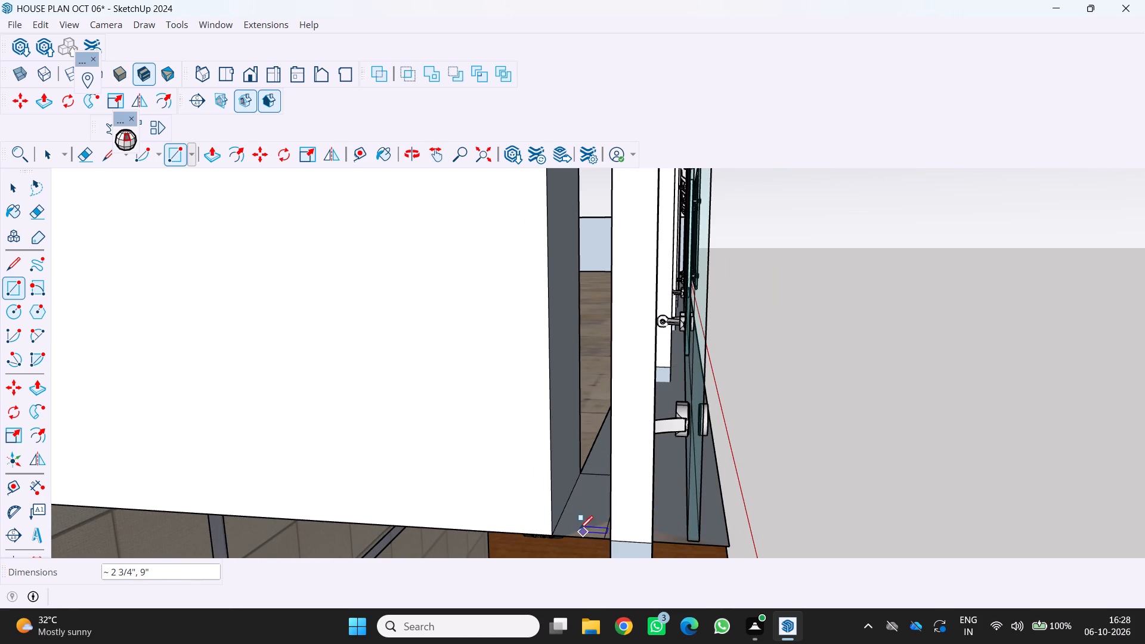
# Push/Pull the new floor rectangle up 3' 1/16" to the top of the end wall, extending the wall towards the glass railing.
pyautogui.press('p')
pyautogui.click(586, 507)
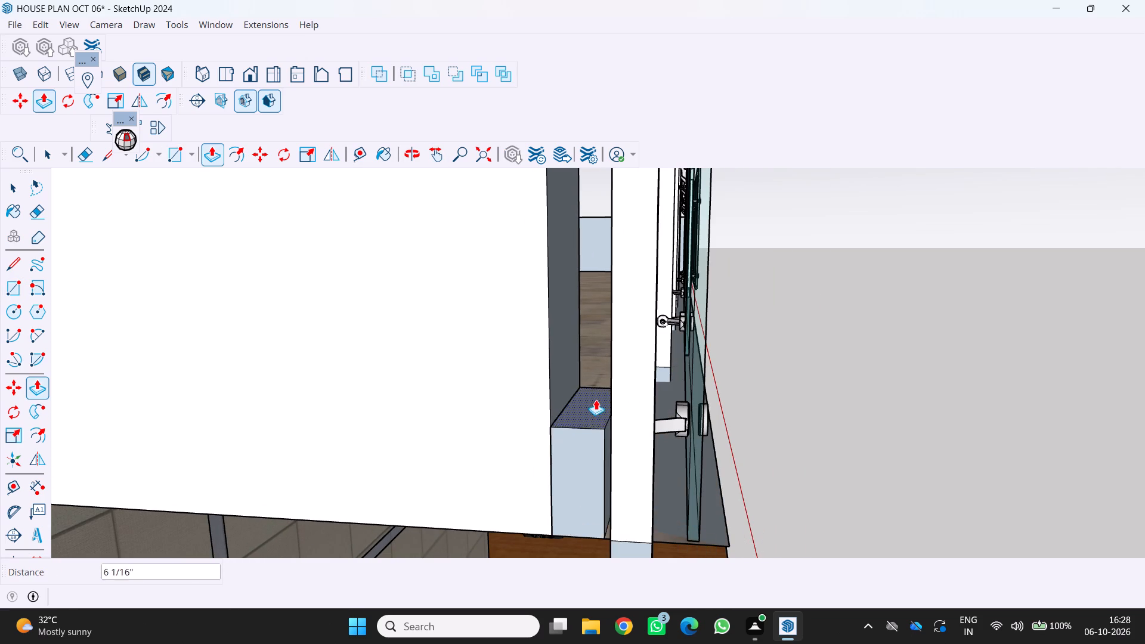
pyautogui.scroll(-6, 598, 367)
pyautogui.scroll(-5, 597, 319)
pyautogui.scroll(-6, 593, 261)
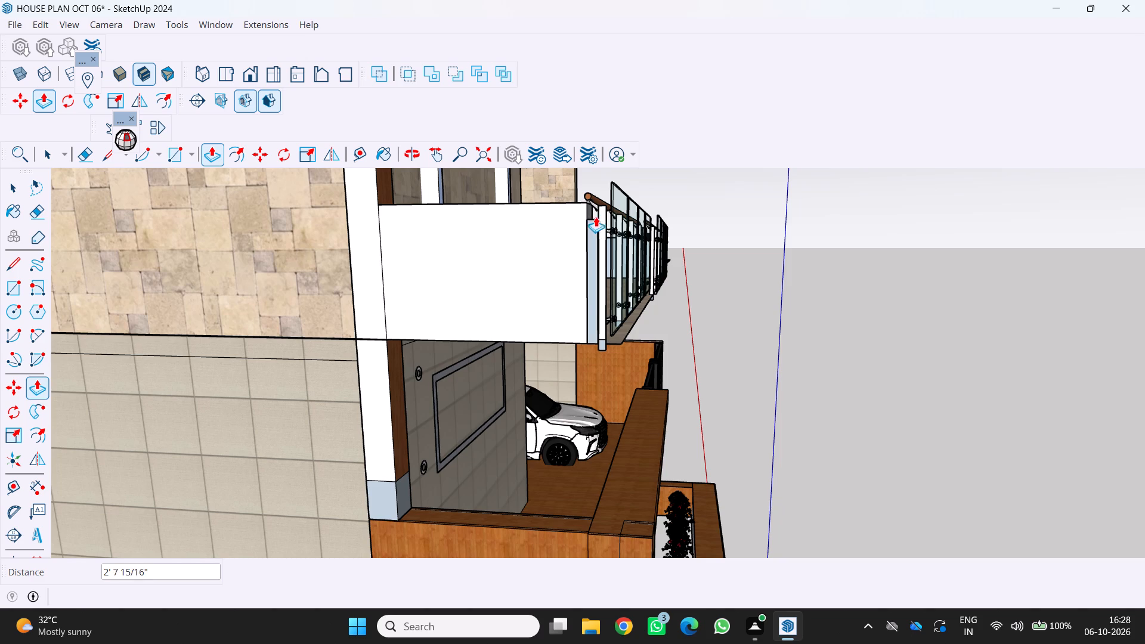
pyautogui.scroll(4, 595, 205)
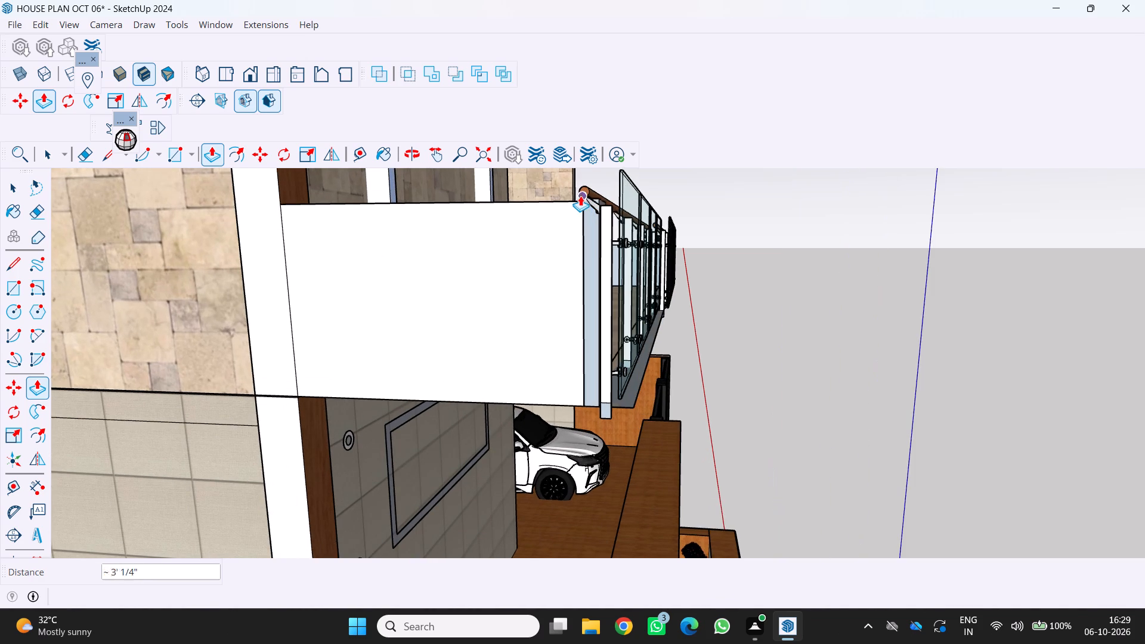
pyautogui.click(575, 200)
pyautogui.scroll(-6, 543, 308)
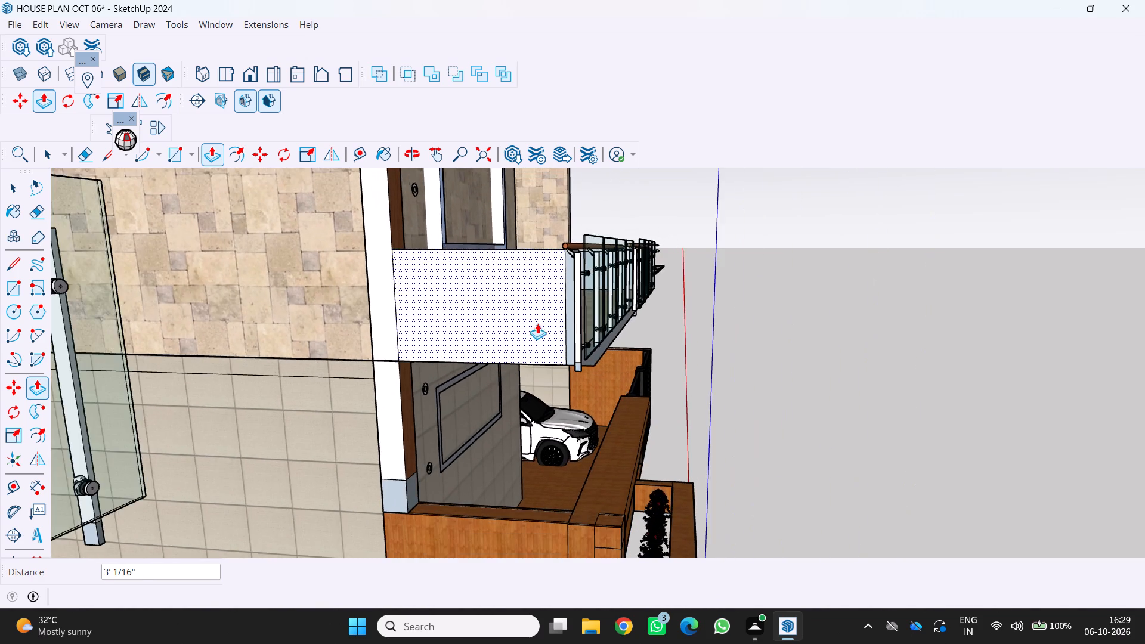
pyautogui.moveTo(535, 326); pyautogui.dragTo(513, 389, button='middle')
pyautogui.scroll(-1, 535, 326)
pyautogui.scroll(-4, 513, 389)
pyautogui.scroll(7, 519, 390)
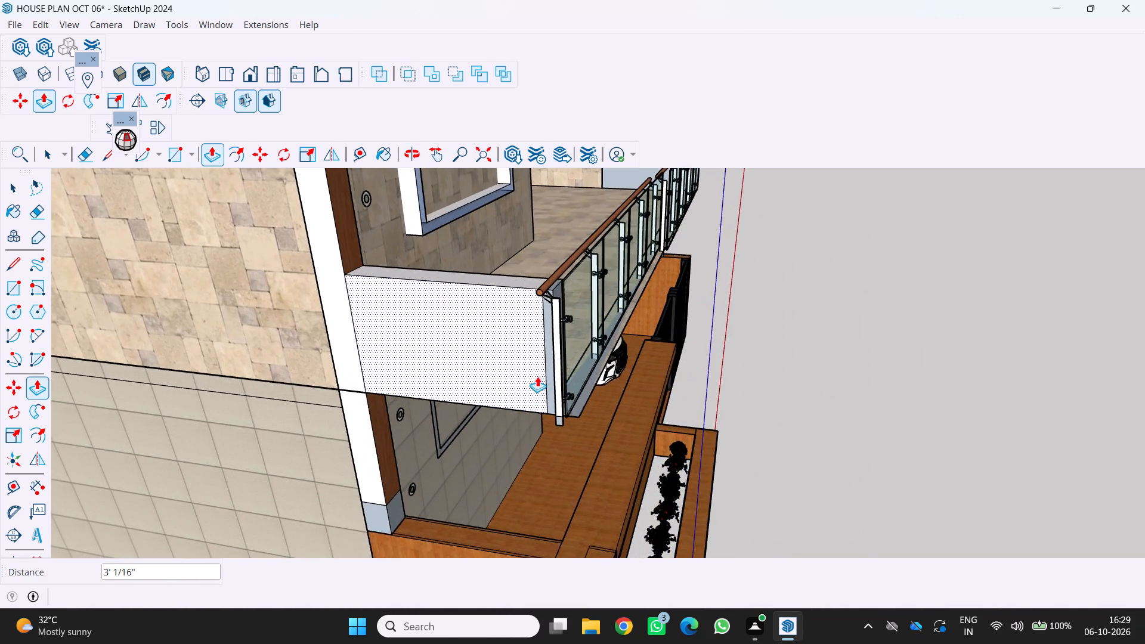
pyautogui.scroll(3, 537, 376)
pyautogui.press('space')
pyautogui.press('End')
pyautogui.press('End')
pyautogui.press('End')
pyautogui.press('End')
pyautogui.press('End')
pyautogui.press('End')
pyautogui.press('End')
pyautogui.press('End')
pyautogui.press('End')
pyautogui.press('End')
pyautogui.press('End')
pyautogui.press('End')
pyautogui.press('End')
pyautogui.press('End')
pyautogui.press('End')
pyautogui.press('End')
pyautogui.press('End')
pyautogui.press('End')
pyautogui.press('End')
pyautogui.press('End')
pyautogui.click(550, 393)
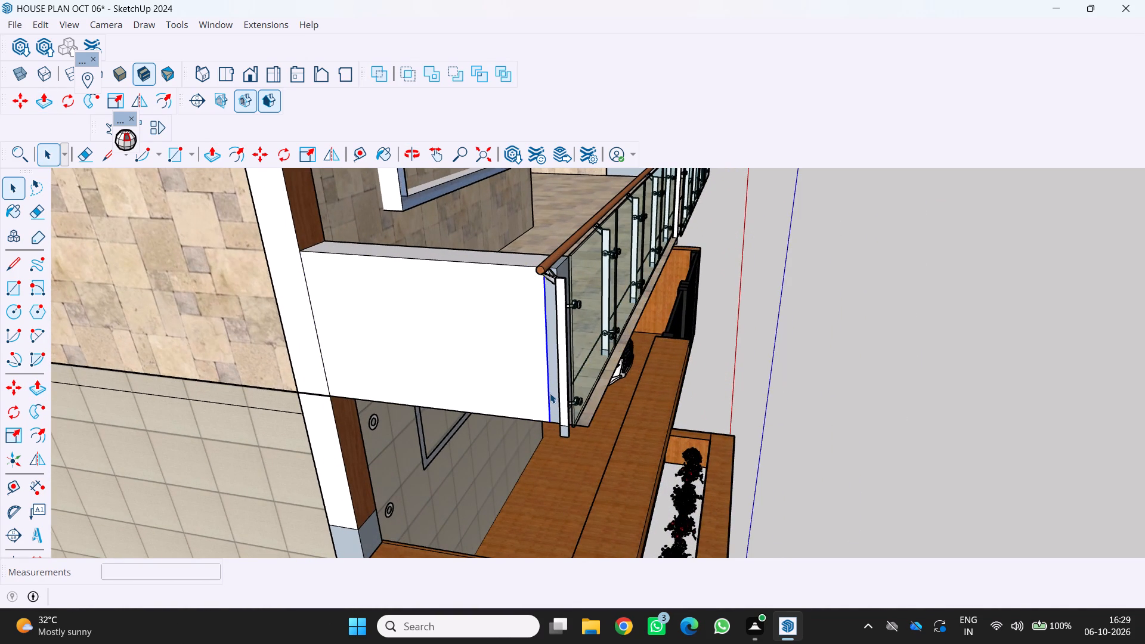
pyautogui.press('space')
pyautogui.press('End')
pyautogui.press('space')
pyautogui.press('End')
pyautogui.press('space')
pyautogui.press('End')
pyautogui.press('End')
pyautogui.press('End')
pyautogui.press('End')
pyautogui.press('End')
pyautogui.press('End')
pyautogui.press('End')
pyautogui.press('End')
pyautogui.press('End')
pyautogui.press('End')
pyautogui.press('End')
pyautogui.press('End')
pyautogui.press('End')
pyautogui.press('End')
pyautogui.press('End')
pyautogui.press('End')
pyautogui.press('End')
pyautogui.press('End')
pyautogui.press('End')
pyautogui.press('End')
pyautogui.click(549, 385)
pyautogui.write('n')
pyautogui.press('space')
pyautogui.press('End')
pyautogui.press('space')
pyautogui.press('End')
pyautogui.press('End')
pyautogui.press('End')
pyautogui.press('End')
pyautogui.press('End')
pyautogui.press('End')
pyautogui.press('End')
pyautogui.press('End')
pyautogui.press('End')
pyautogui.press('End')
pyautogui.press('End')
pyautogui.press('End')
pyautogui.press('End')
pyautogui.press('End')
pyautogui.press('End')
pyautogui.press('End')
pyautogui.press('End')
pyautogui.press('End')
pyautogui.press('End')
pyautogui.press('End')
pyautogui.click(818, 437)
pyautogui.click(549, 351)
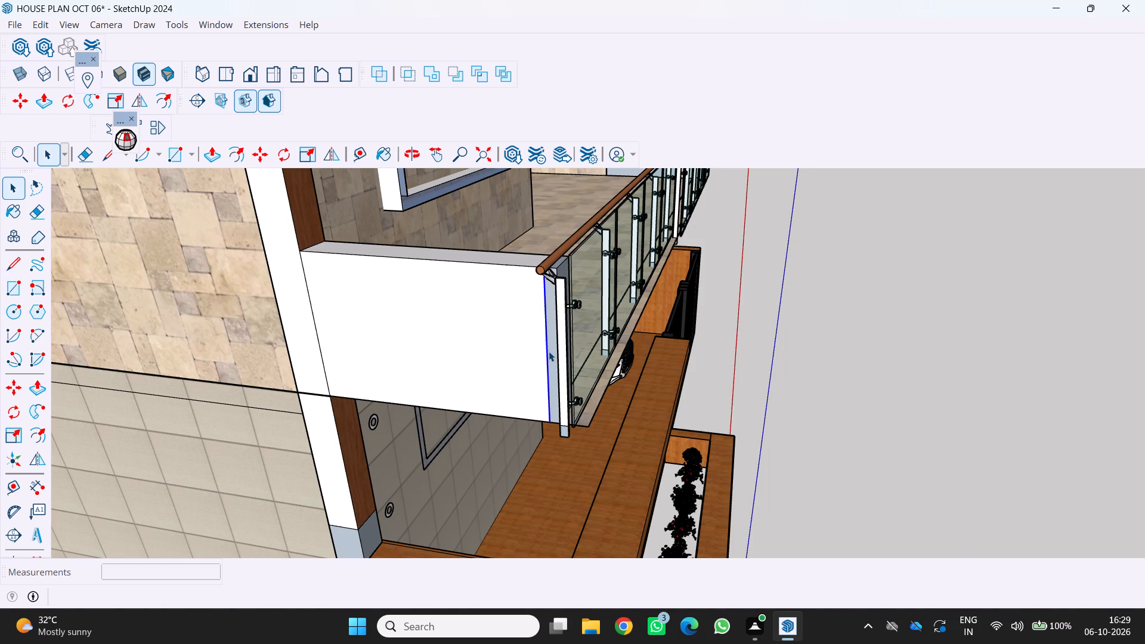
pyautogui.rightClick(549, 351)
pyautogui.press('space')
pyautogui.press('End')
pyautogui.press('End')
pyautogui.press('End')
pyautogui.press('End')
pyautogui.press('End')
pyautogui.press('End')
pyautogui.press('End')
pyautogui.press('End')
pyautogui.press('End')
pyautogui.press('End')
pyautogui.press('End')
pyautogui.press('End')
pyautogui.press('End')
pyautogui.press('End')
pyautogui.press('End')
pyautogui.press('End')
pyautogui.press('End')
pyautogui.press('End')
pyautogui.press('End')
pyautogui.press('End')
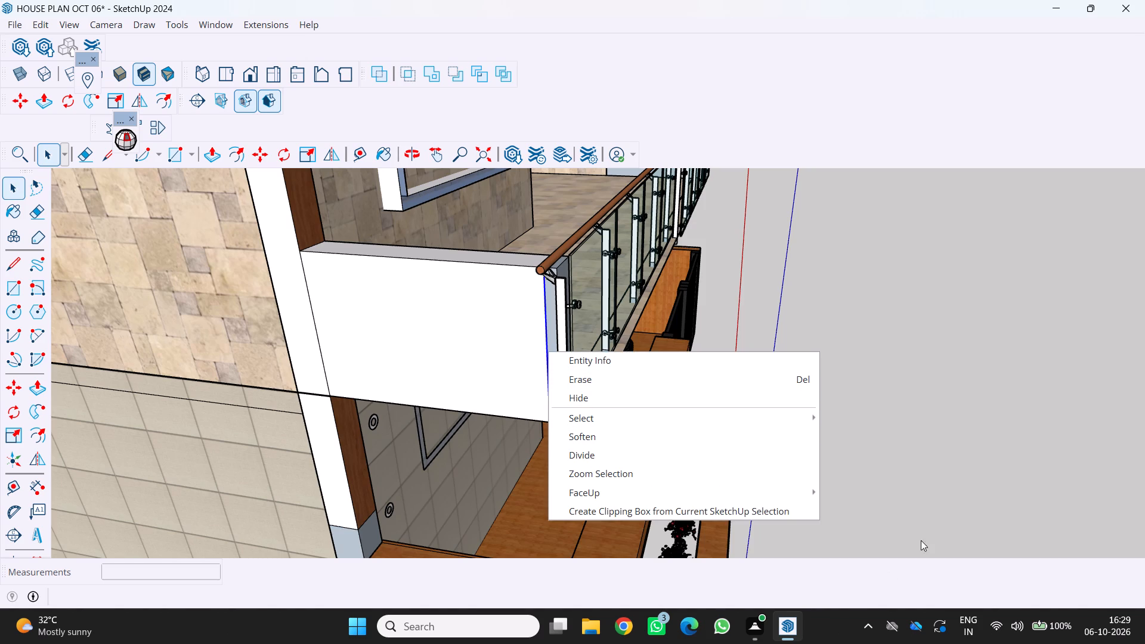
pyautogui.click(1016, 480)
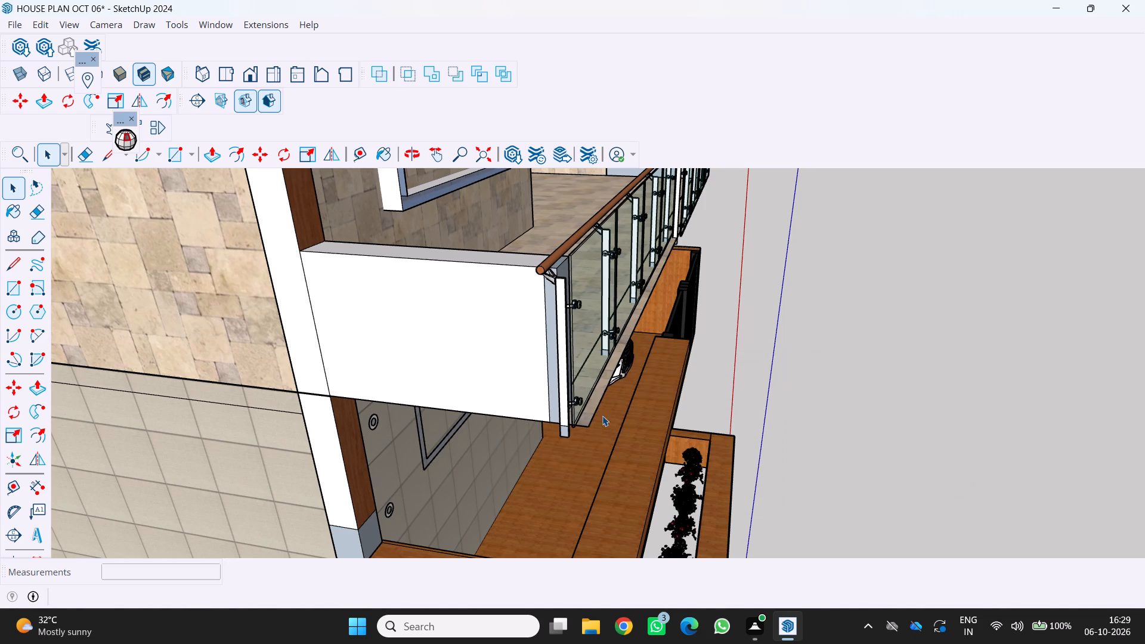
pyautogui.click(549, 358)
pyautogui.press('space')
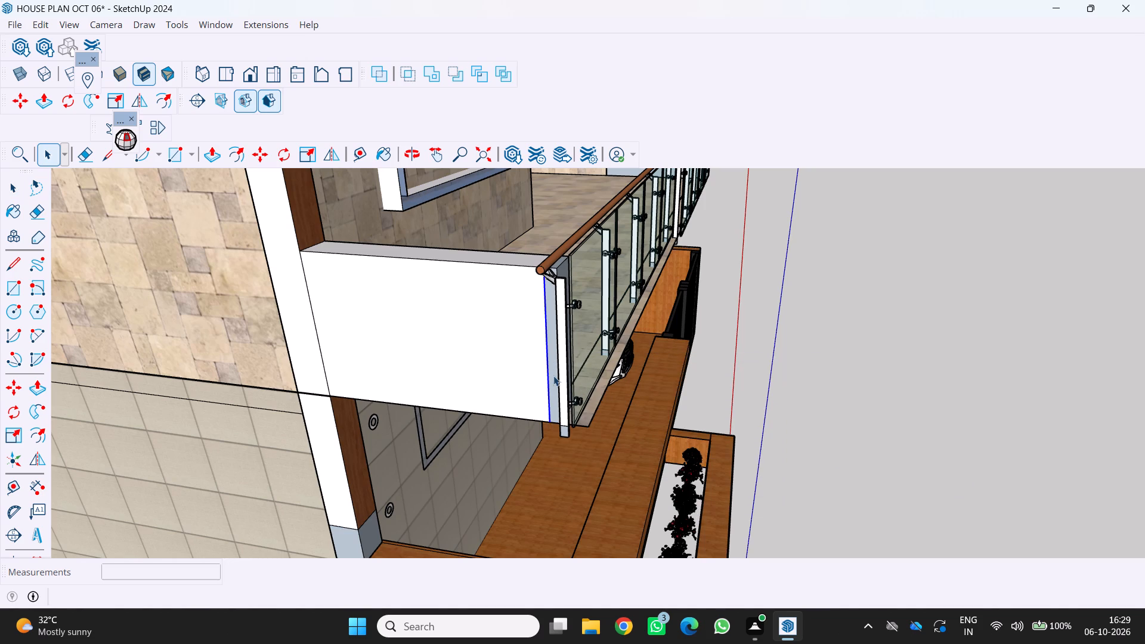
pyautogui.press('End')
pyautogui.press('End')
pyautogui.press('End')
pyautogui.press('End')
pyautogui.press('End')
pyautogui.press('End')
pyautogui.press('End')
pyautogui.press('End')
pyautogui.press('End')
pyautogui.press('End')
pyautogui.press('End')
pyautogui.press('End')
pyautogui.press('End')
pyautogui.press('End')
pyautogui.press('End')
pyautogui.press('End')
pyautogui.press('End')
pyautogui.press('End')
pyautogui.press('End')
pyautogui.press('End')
# Reverse the outer face of the narrow strip that joins the planter-side end wall to the glass railing's end post.
pyautogui.scroll(6, 558, 364)
pyautogui.press('space')
pyautogui.press('End')
pyautogui.press('space')
pyautogui.press('End')
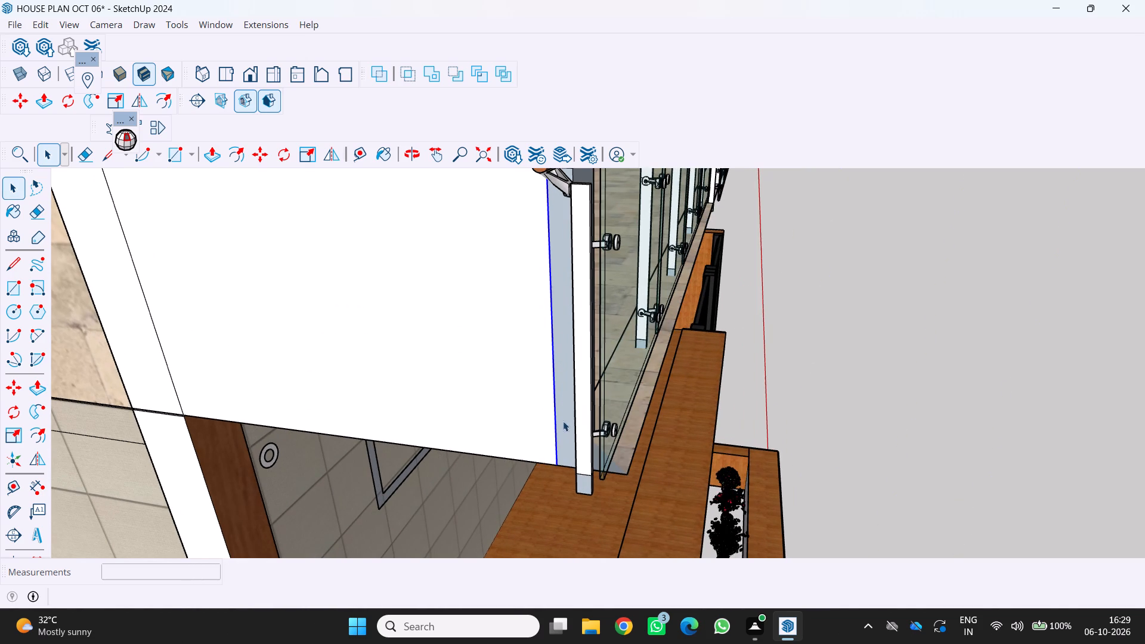
pyautogui.press('space')
pyautogui.click(570, 431)
pyautogui.press('End')
pyautogui.press('End')
pyautogui.press('End')
pyautogui.press('End')
pyautogui.press('End')
pyautogui.press('End')
pyautogui.press('End')
pyautogui.press('End')
pyautogui.press('End')
pyautogui.press('End')
pyautogui.press('End')
pyautogui.press('End')
pyautogui.press('End')
pyautogui.press('End')
pyautogui.press('End')
pyautogui.press('End')
pyautogui.press('End')
pyautogui.press('End')
pyautogui.press('End')
pyautogui.press('End')
pyautogui.rightClick(562, 424)
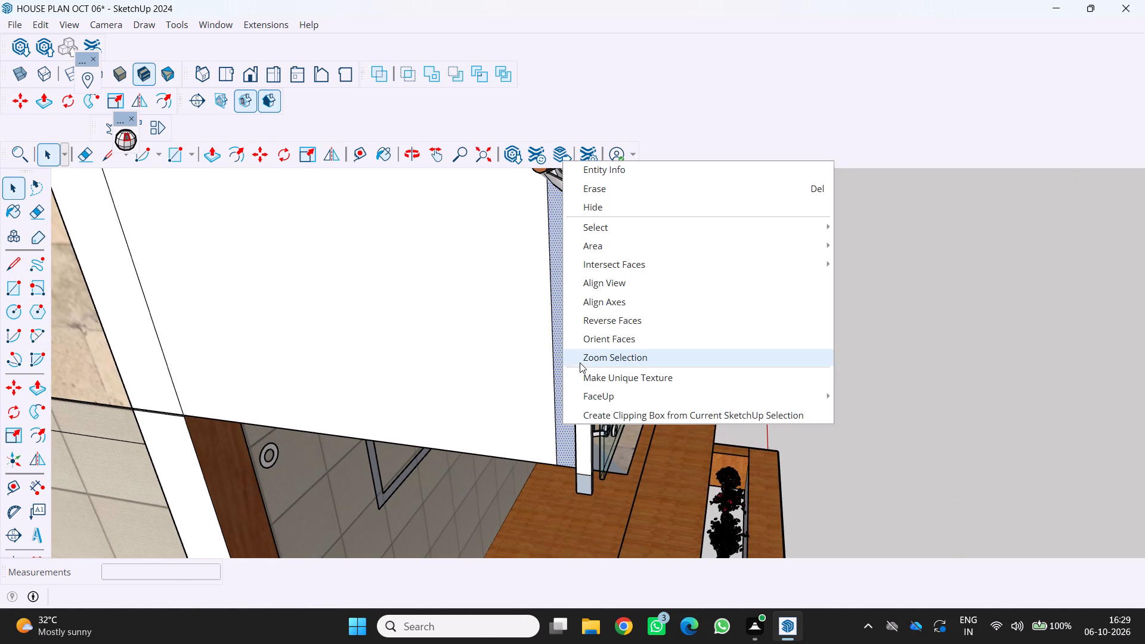
pyautogui.click(594, 327)
pyautogui.scroll(-4, 580, 352)
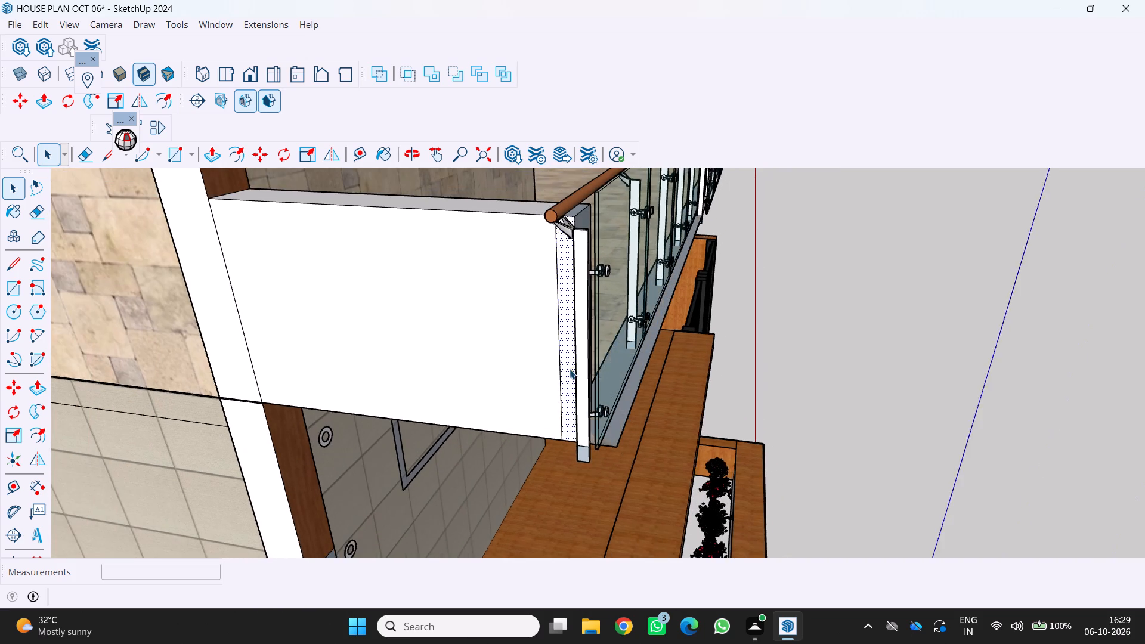
pyautogui.moveTo(580, 418); pyautogui.dragTo(487, 387, button='middle')
pyautogui.scroll(-3, 485, 391)
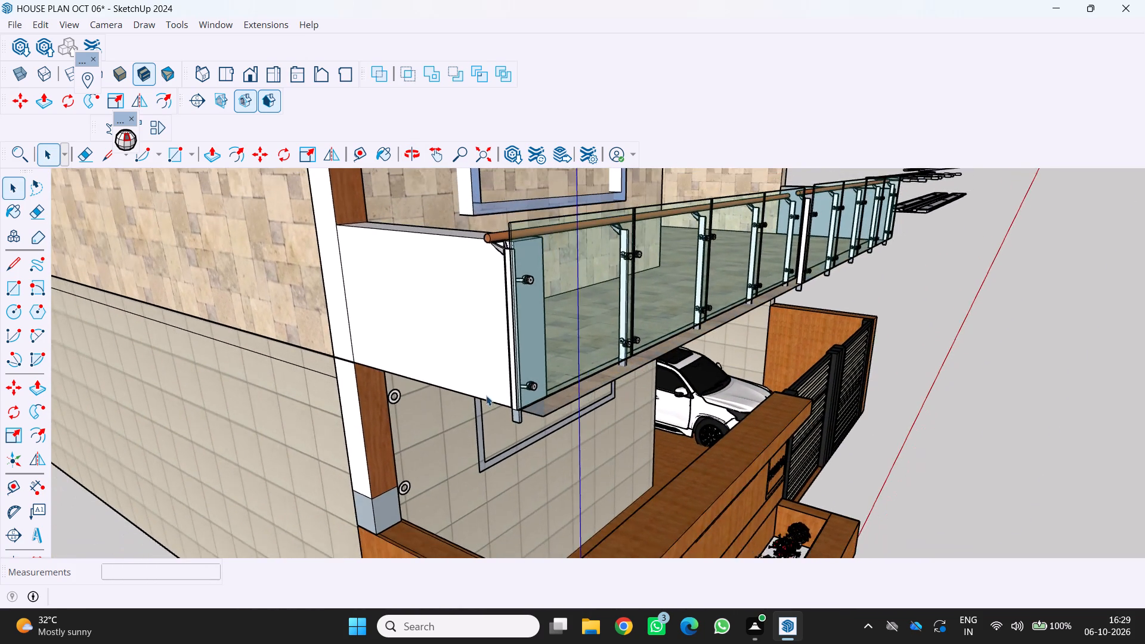
# Examine the front facade, the carport and the joint between the two halves of the balcony's glass railing.
pyautogui.scroll(-3, 678, 386)
pyautogui.moveTo(689, 341); pyautogui.dragTo(541, 382, button='middle')
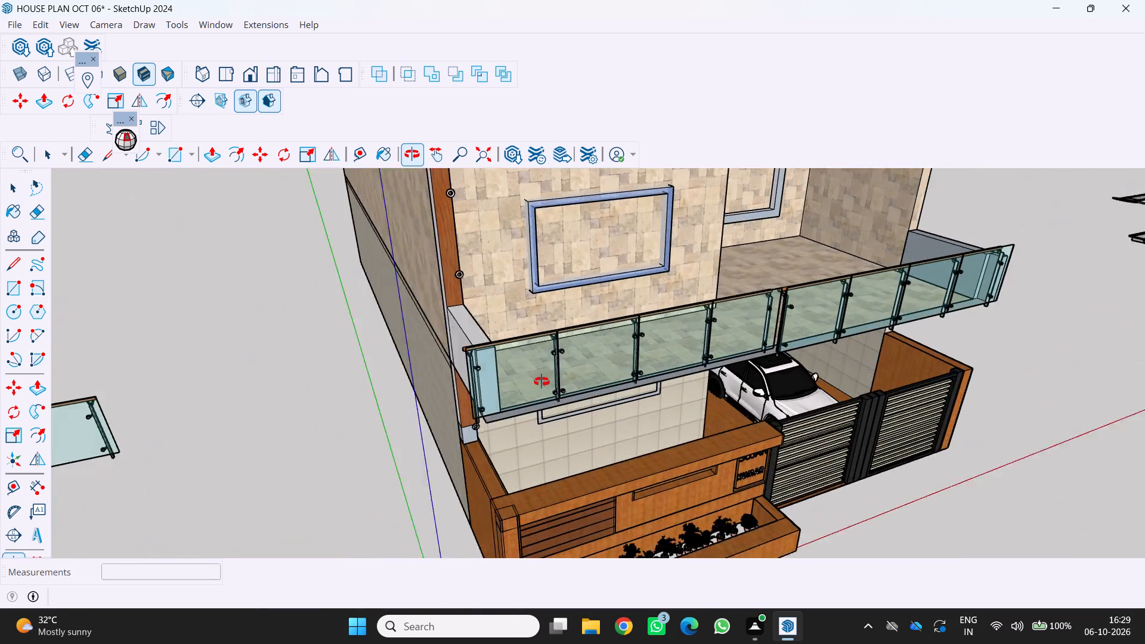
pyautogui.moveTo(541, 382); pyautogui.dragTo(540, 381, button='middle')
pyautogui.scroll(8, 886, 403)
pyautogui.scroll(2, 706, 361)
pyautogui.scroll(-4, 701, 357)
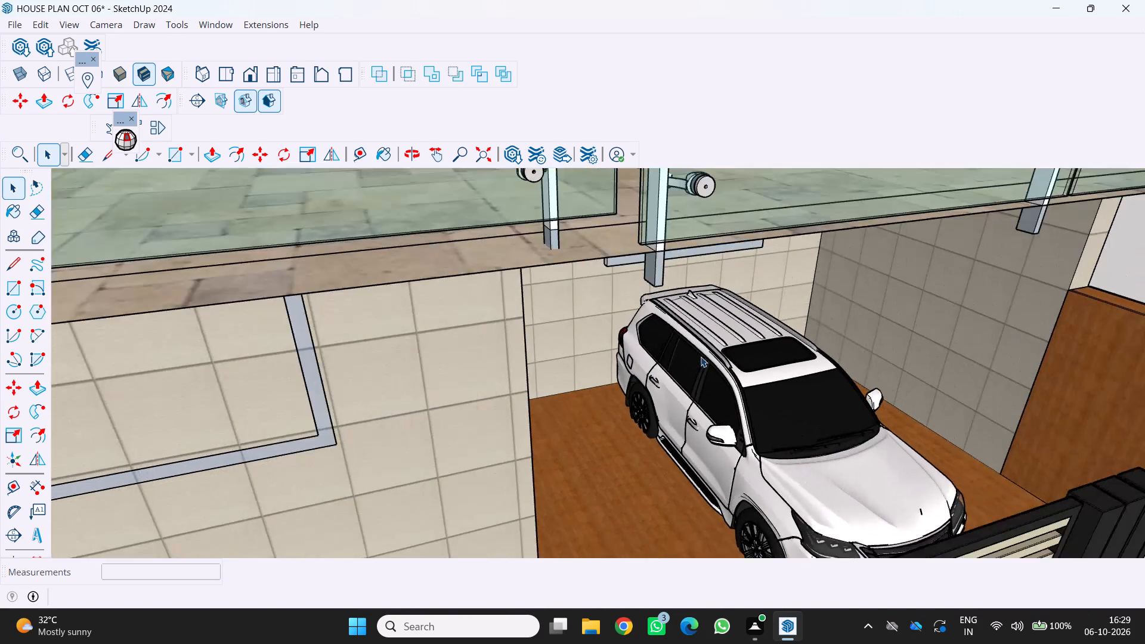
pyautogui.scroll(-5, 681, 357)
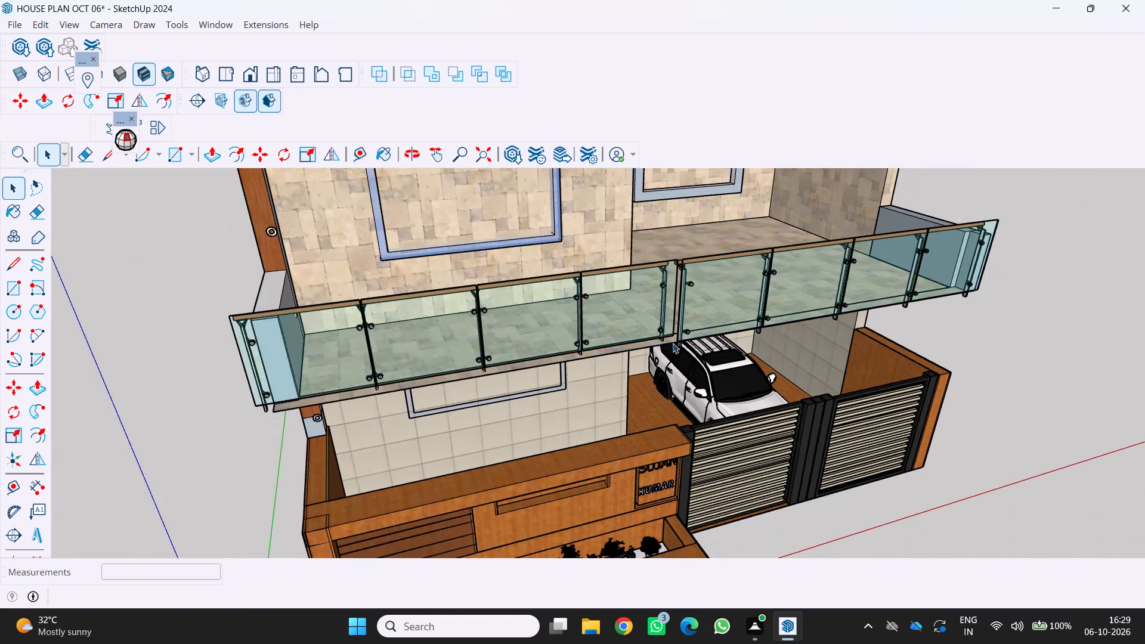
pyautogui.scroll(16, 657, 265)
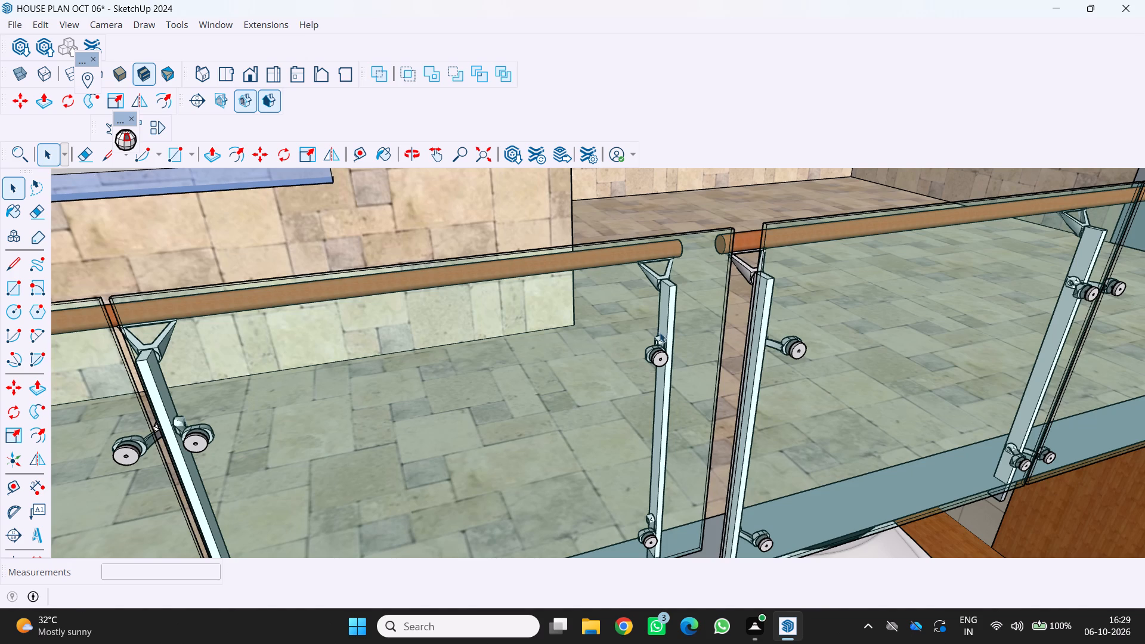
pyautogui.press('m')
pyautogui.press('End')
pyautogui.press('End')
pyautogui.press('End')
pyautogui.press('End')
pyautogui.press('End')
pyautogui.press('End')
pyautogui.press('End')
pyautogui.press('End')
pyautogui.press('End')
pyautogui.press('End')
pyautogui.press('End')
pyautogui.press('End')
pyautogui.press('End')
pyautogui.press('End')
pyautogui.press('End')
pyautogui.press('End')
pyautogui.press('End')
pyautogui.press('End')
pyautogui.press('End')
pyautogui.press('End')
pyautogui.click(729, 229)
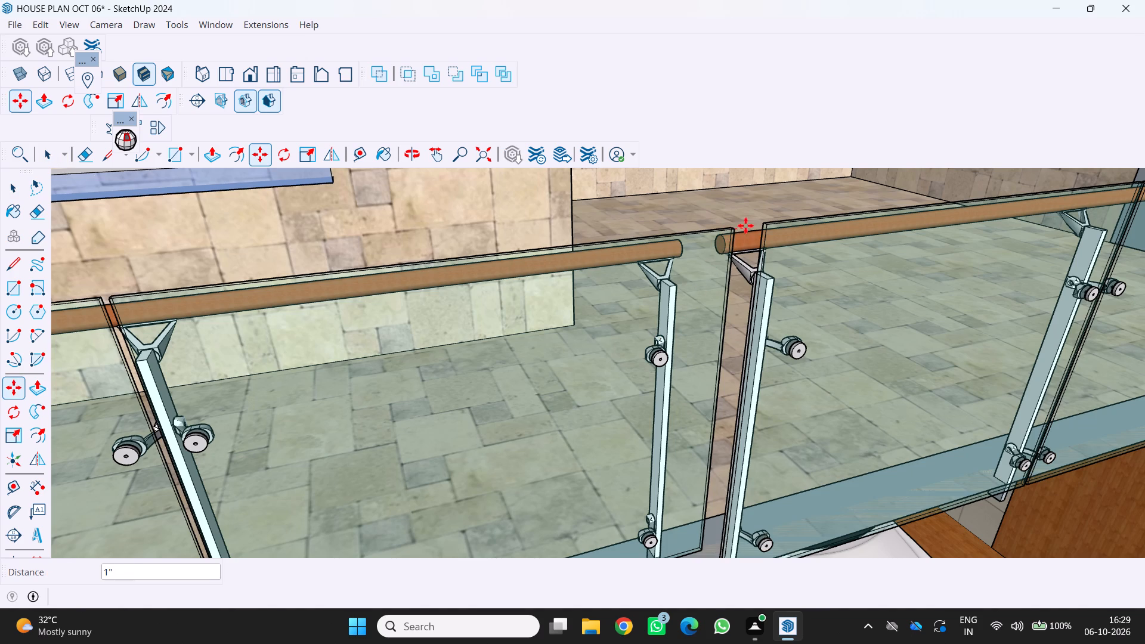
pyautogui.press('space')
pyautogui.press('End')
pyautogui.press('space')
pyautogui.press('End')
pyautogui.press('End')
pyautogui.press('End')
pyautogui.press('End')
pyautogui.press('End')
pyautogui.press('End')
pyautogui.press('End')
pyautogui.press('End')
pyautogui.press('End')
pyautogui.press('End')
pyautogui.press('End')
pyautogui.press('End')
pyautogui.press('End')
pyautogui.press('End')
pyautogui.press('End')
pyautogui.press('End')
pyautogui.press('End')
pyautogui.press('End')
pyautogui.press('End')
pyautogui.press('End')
# Move the planter-side half of the glass railing along the balcony edge until its end glass closes the gap to the gate-side half.
pyautogui.click(585, 324)
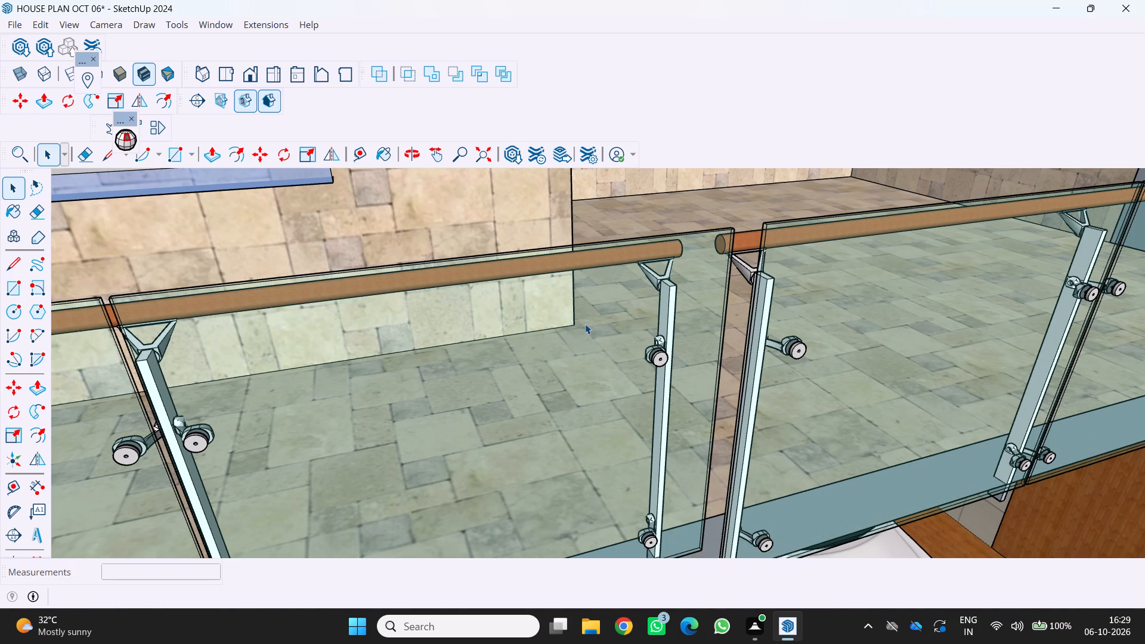
pyautogui.press('m')
pyautogui.press('End')
pyautogui.press('End')
pyautogui.press('End')
pyautogui.press('End')
pyautogui.press('End')
pyautogui.press('End')
pyautogui.press('End')
pyautogui.press('End')
pyautogui.press('End')
pyautogui.press('End')
pyautogui.press('End')
pyautogui.press('End')
pyautogui.press('End')
pyautogui.press('End')
pyautogui.press('End')
pyautogui.press('End')
pyautogui.press('End')
pyautogui.press('End')
pyautogui.press('End')
pyautogui.press('End')
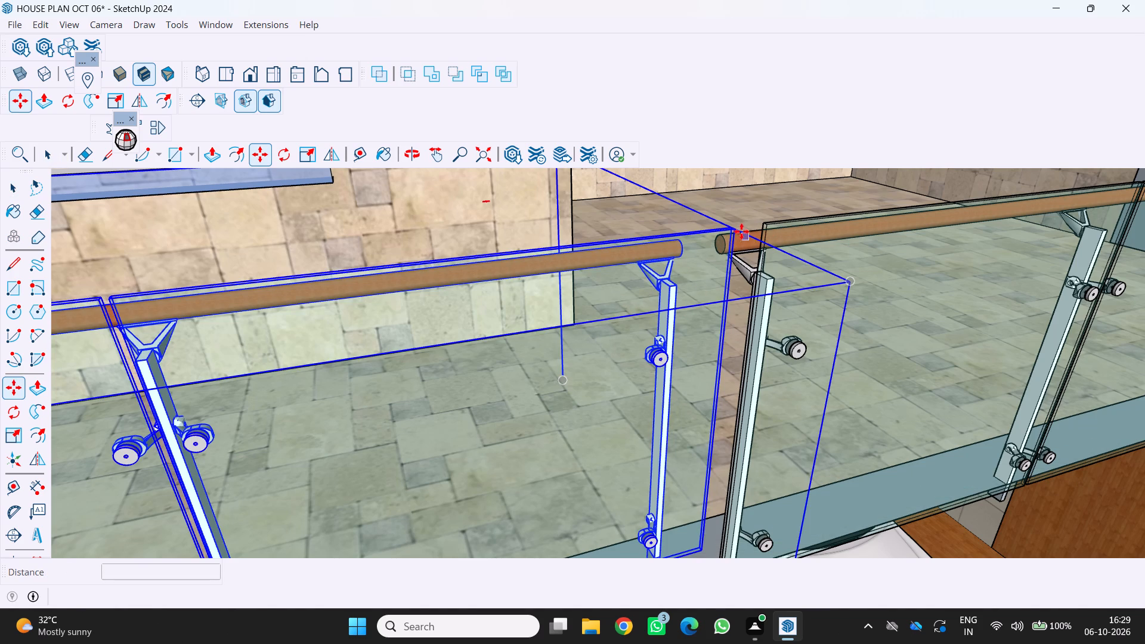
pyautogui.click(736, 228)
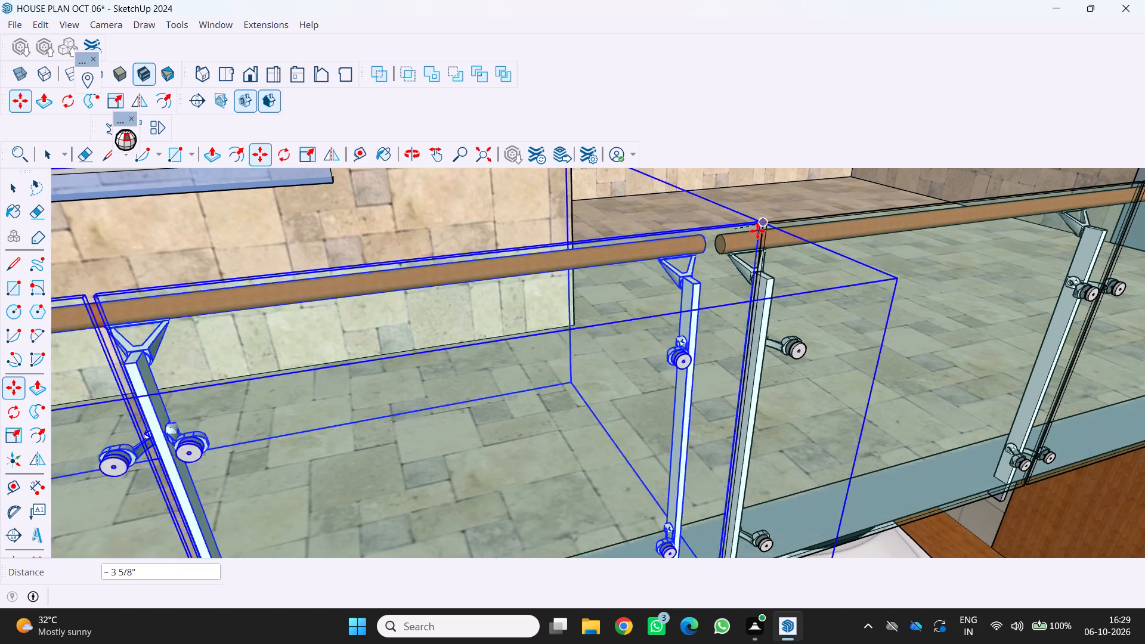
pyautogui.click(770, 221)
pyautogui.press('space')
pyautogui.press('End')
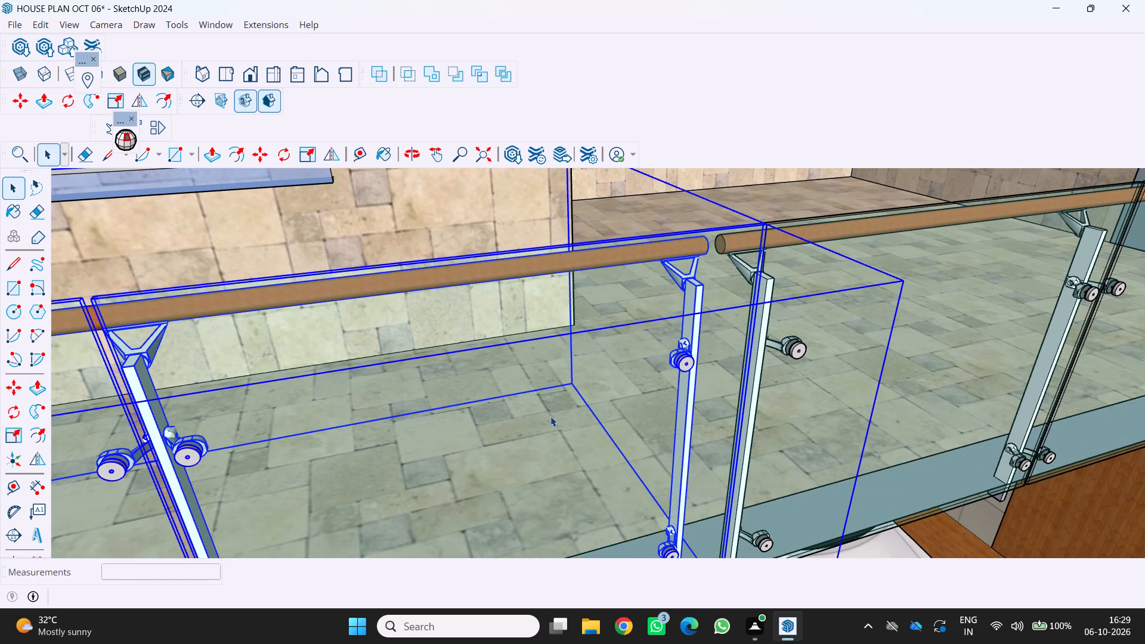
pyautogui.press('space')
pyautogui.press('End')
pyautogui.press('End')
pyautogui.press('End')
pyautogui.press('End')
pyautogui.press('End')
pyautogui.press('End')
pyautogui.press('End')
pyautogui.press('End')
pyautogui.press('End')
pyautogui.press('End')
pyautogui.press('End')
pyautogui.press('End')
pyautogui.press('End')
pyautogui.press('End')
pyautogui.press('End')
pyautogui.press('End')
pyautogui.press('End')
pyautogui.press('End')
pyautogui.press('End')
pyautogui.press('End')
pyautogui.scroll(-5, 550, 416)
pyautogui.click(518, 467)
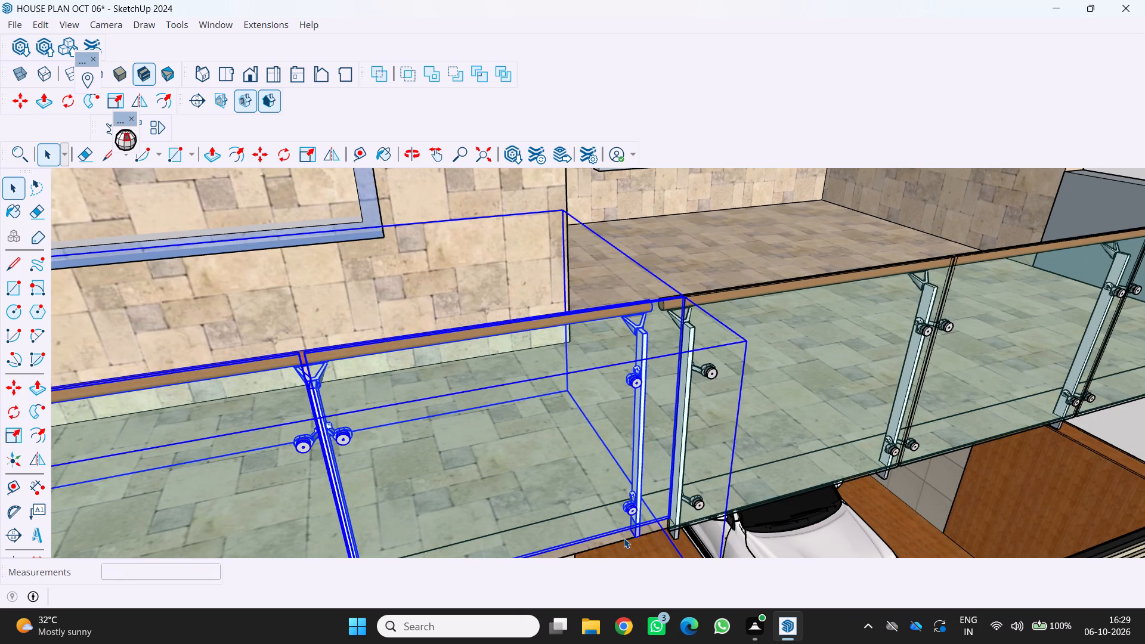
pyautogui.click(624, 538)
# Examine the joined balcony railing, the front facade, the roof and the side wall of the whole house from several angles.
pyautogui.scroll(-10, 618, 530)
pyautogui.moveTo(582, 484); pyautogui.dragTo(506, 400, button='middle')
pyautogui.scroll(-3, 507, 400)
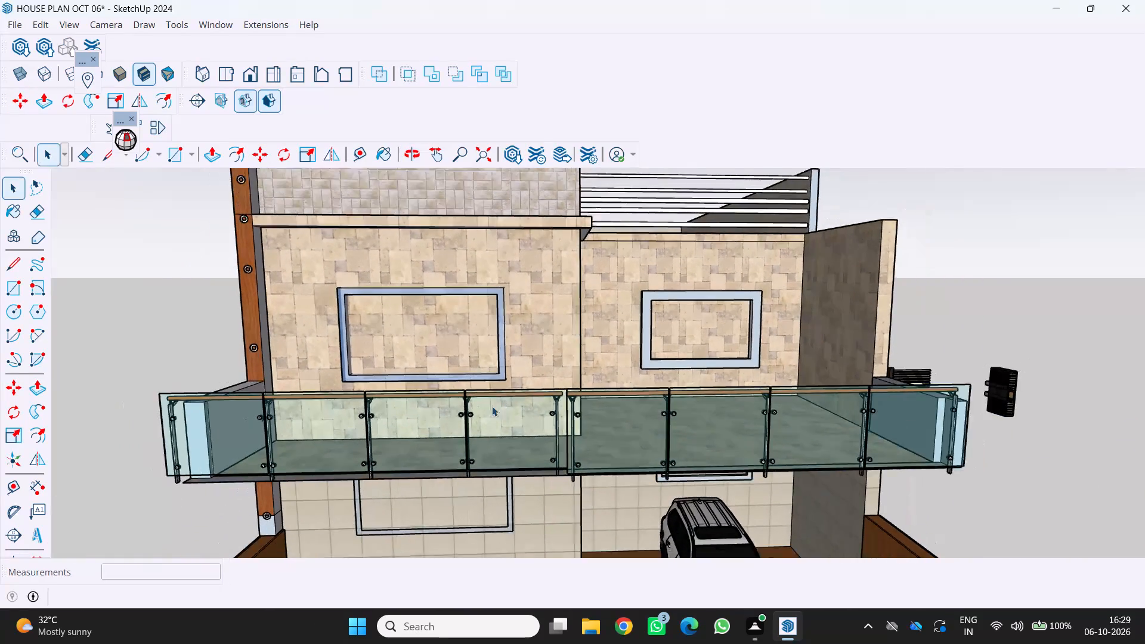
pyautogui.scroll(-1, 492, 406)
pyautogui.scroll(-4, 451, 439)
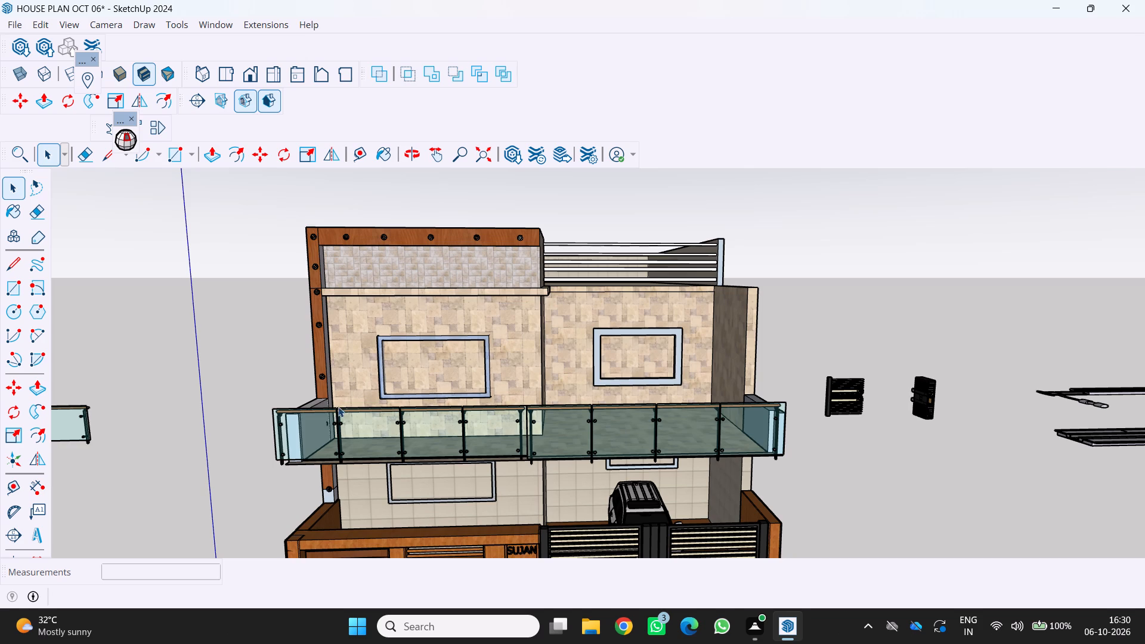
pyautogui.scroll(-5, 448, 279)
pyautogui.moveTo(437, 289); pyautogui.dragTo(413, 336, button='middle')
pyautogui.scroll(1, 437, 289)
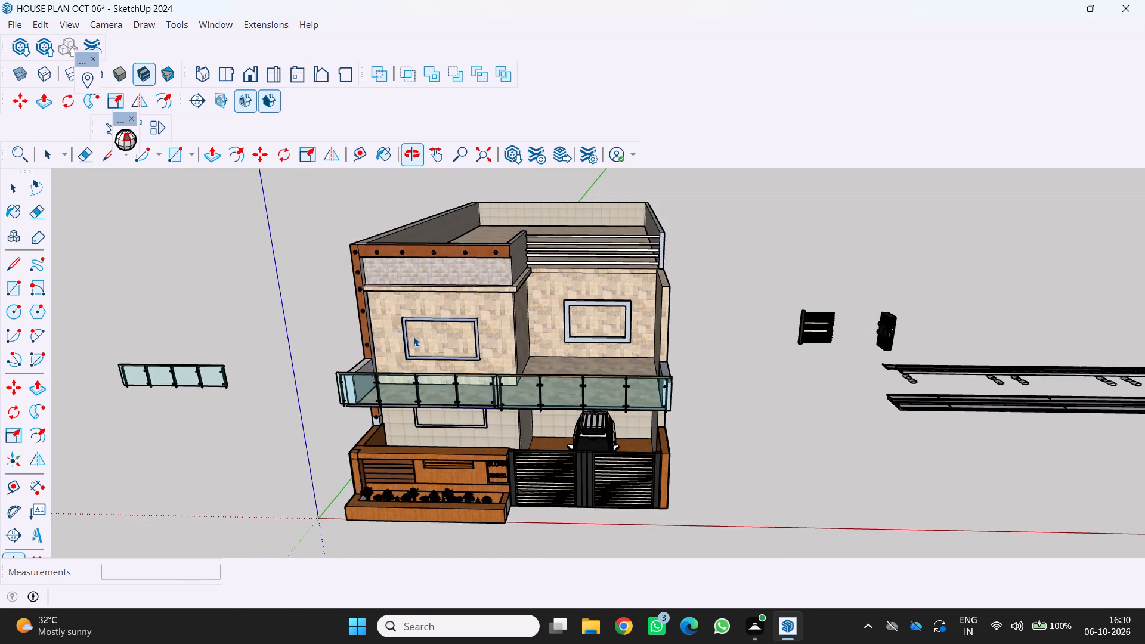
pyautogui.moveTo(413, 336); pyautogui.dragTo(414, 336, button='middle')
pyautogui.scroll(4, 437, 325)
pyautogui.moveTo(449, 329); pyautogui.dragTo(465, 258, button='middle')
pyautogui.scroll(-5, 468, 261)
pyautogui.scroll(2, 472, 371)
pyautogui.moveTo(469, 372); pyautogui.dragTo(466, 373, button='middle')
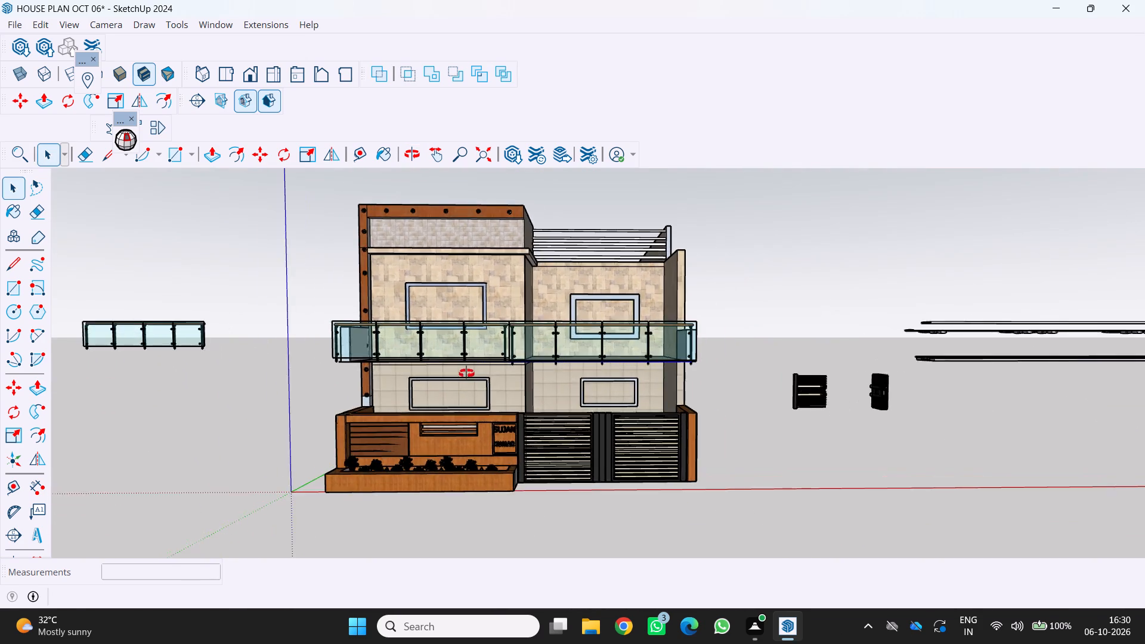
pyautogui.moveTo(466, 373); pyautogui.dragTo(449, 374, button='middle')
pyautogui.scroll(-1, 449, 374)
pyautogui.scroll(1, 497, 388)
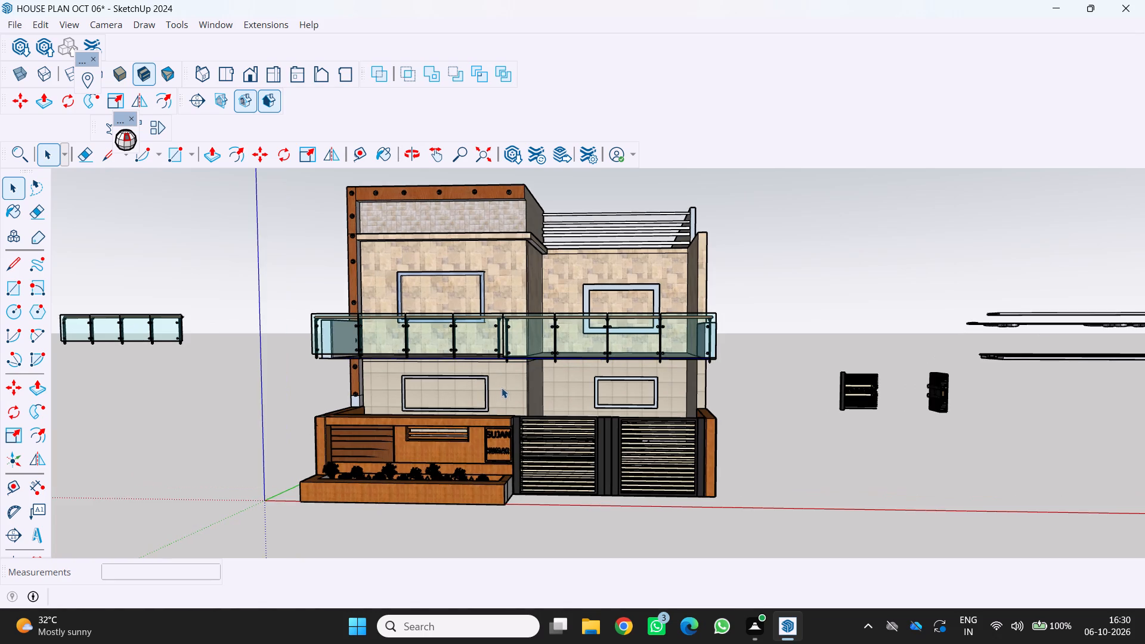
pyautogui.moveTo(502, 388); pyautogui.dragTo(548, 392, button='middle')
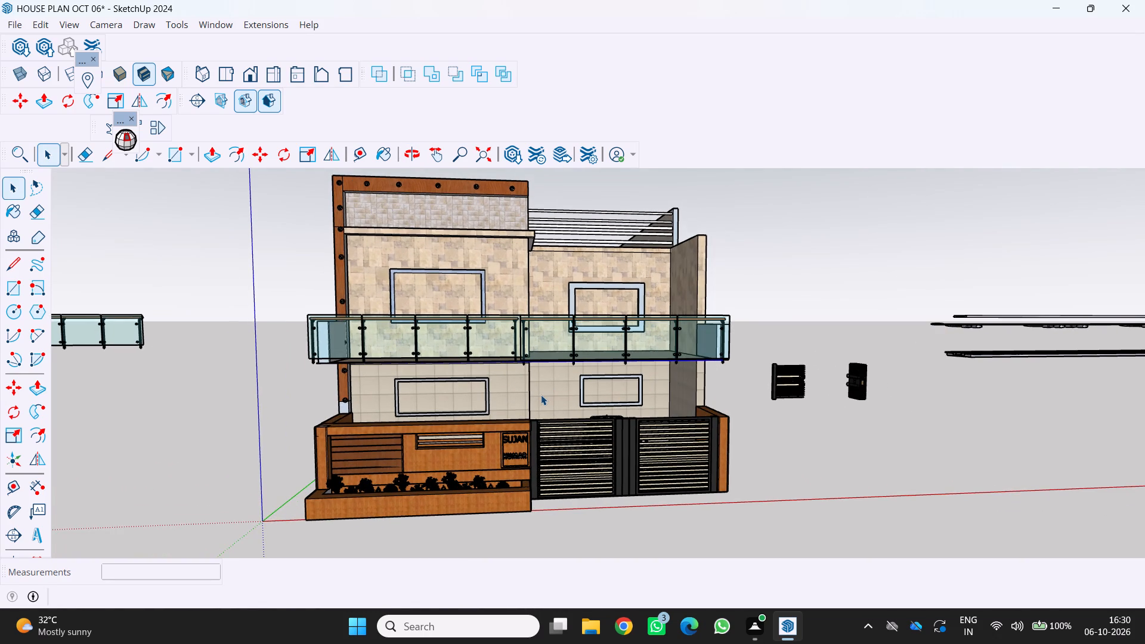
pyautogui.scroll(-2, 522, 442)
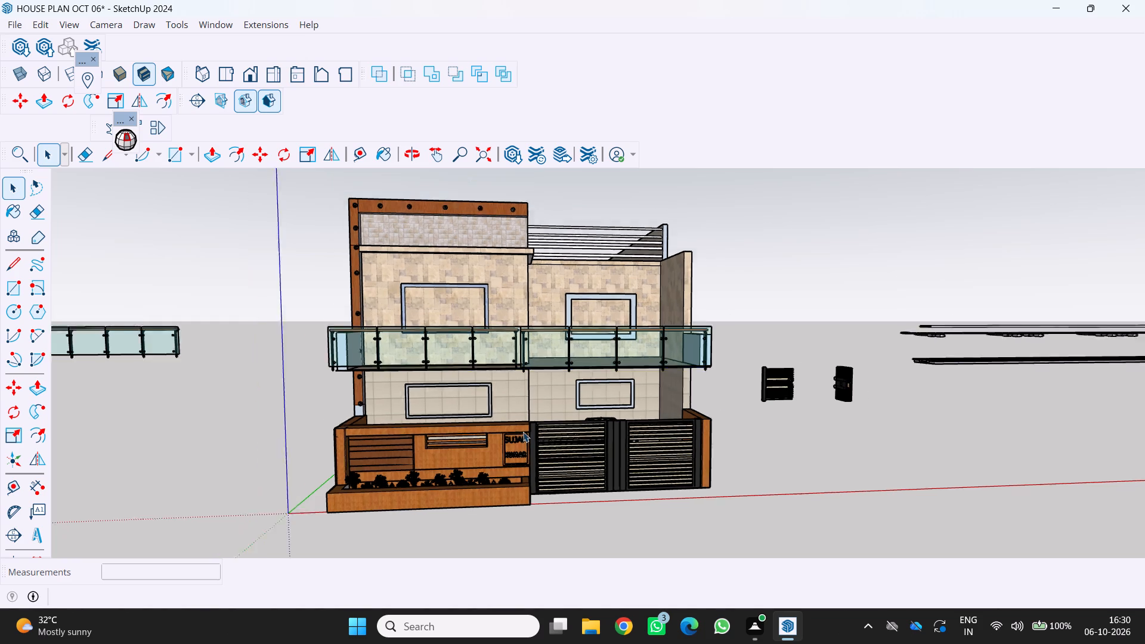
pyautogui.scroll(-1, 523, 432)
pyautogui.scroll(1, 497, 423)
pyautogui.moveTo(497, 423); pyautogui.dragTo(459, 463, button='middle')
pyautogui.scroll(-3, 457, 465)
pyautogui.moveTo(451, 466); pyautogui.dragTo(479, 442, button='middle')
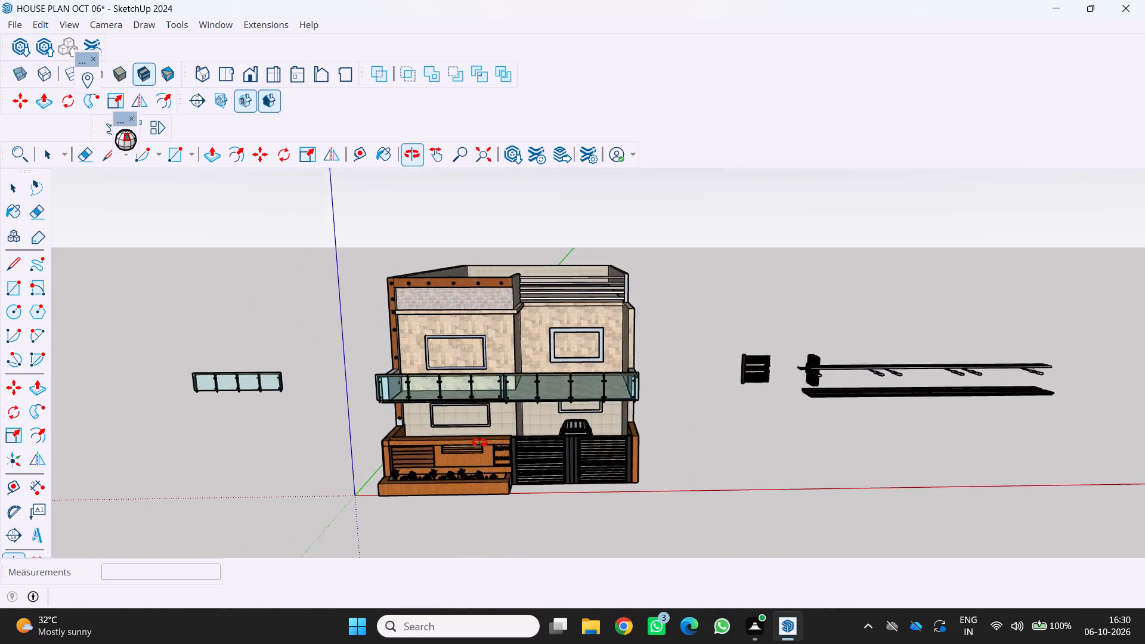
pyautogui.moveTo(479, 442); pyautogui.dragTo(483, 437, button='middle')
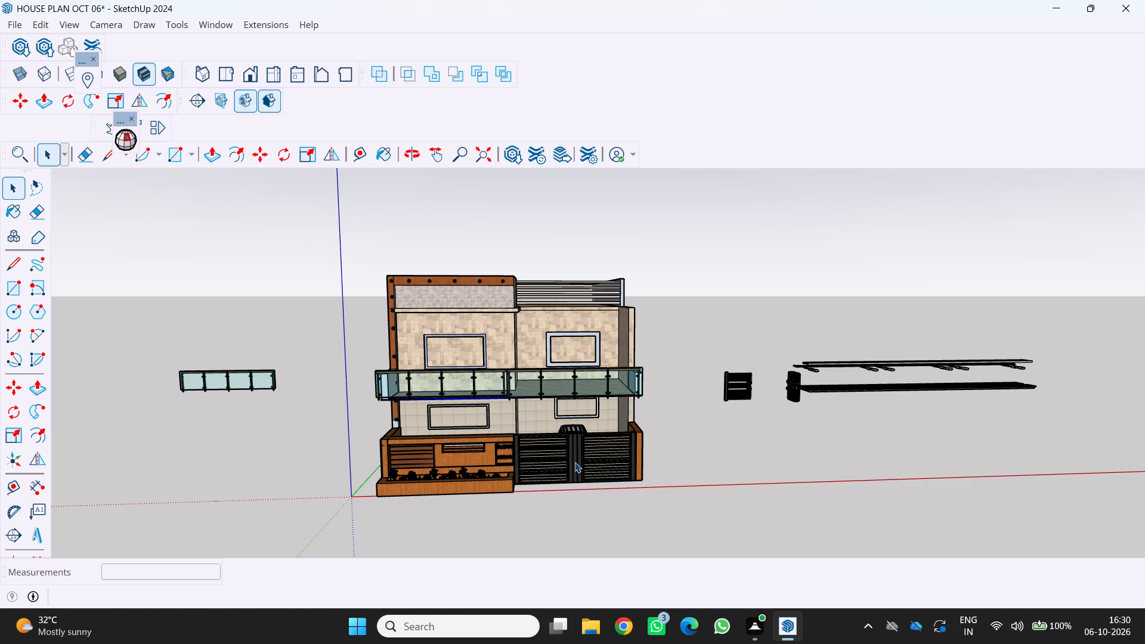
pyautogui.scroll(-3, 575, 462)
pyautogui.moveTo(568, 462); pyautogui.dragTo(500, 497, button='middle')
pyautogui.scroll(4, 507, 497)
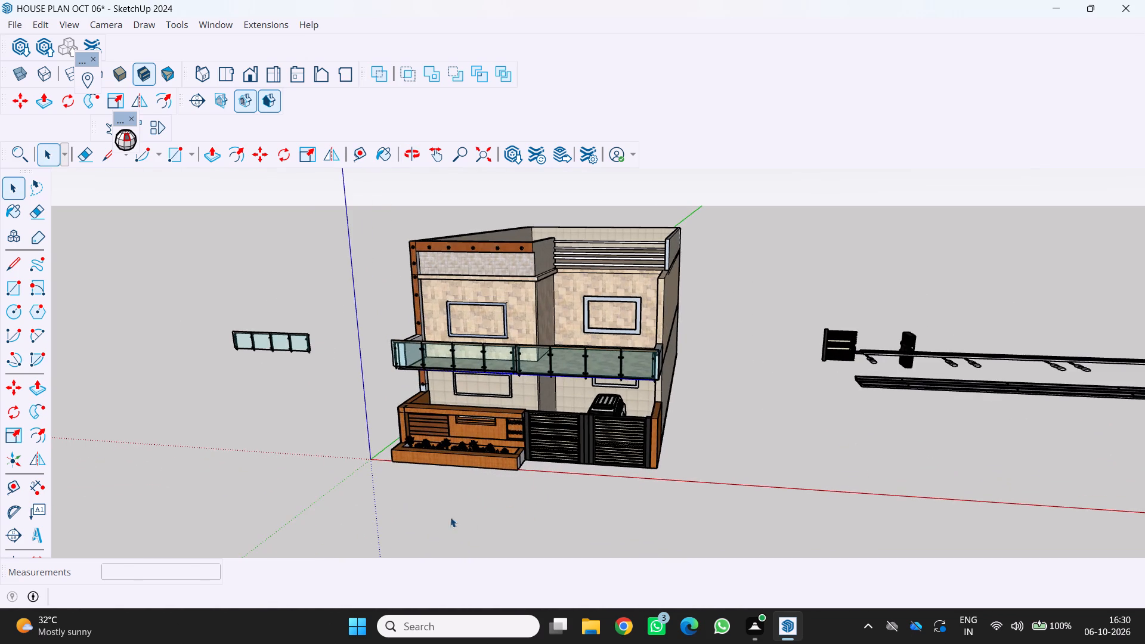
pyautogui.scroll(-4, 449, 506)
pyautogui.moveTo(475, 496); pyautogui.dragTo(282, 429, button='middle')
pyautogui.scroll(2, 416, 472)
pyautogui.moveTo(420, 472); pyautogui.dragTo(463, 503, button='middle')
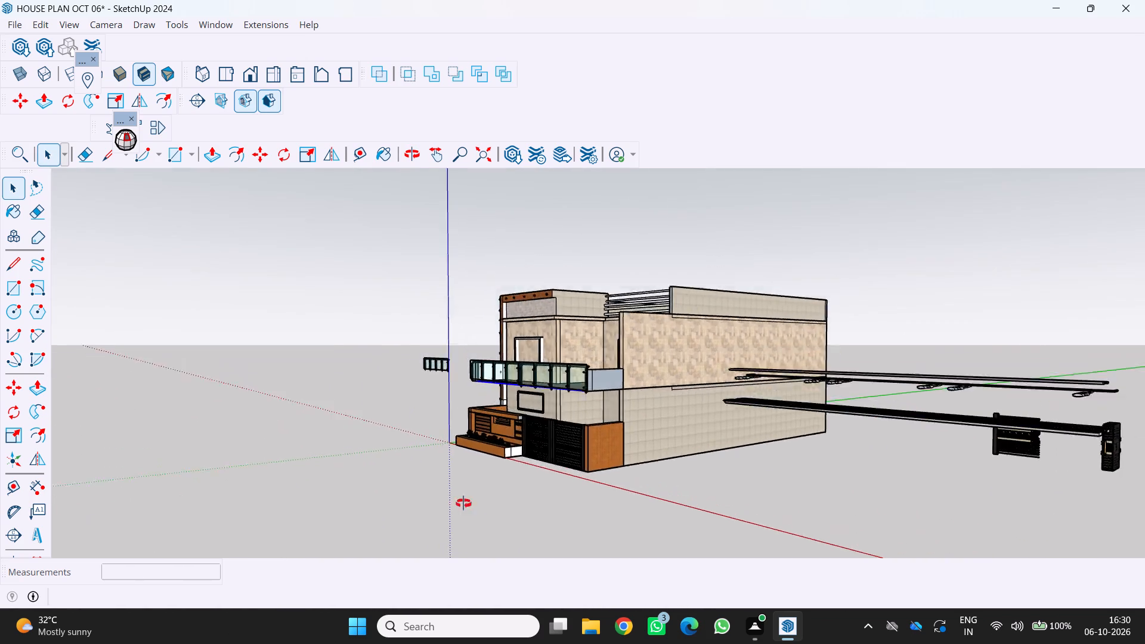
pyautogui.moveTo(463, 503); pyautogui.dragTo(682, 523, button='middle')
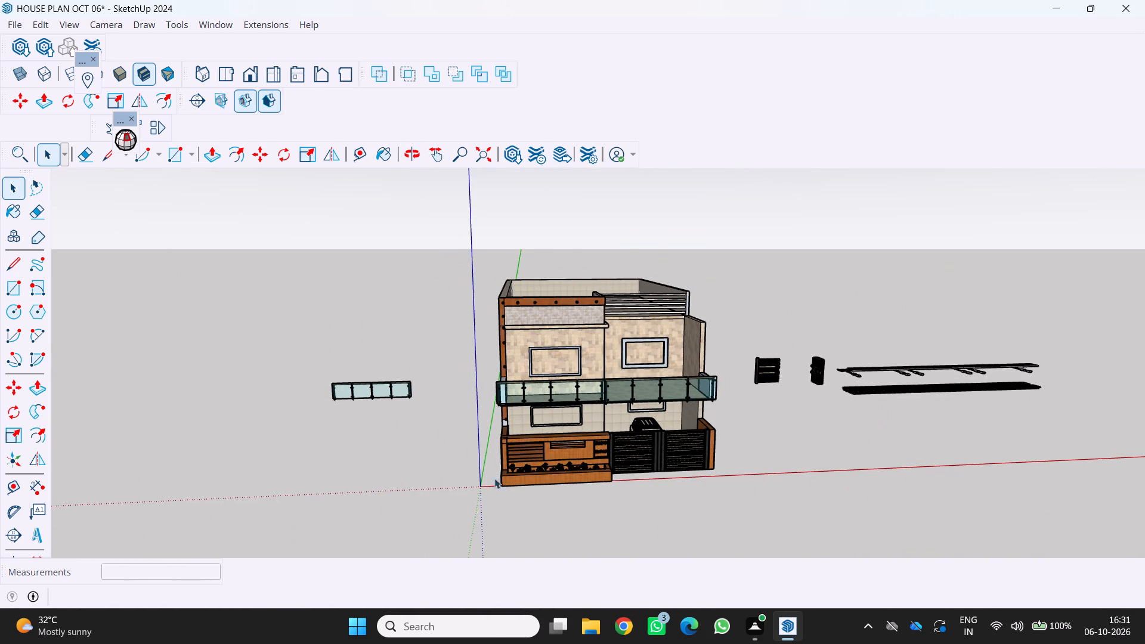
# Delete the spare glass railing standing apart from the house on the planter side.
pyautogui.click(364, 383)
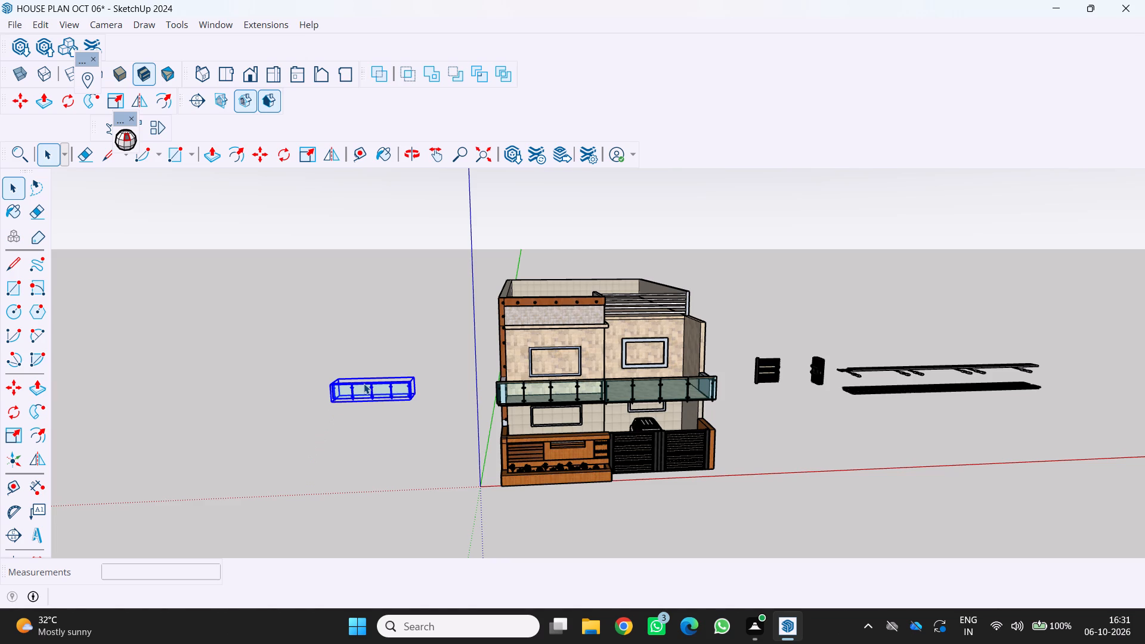
pyautogui.press('Delete')
# Delete the leftover long black strips with brackets lying beyond the gate side of the house.
pyautogui.moveTo(784, 390); pyautogui.dragTo(690, 394, button='middle')
pyautogui.scroll(-2, 690, 394)
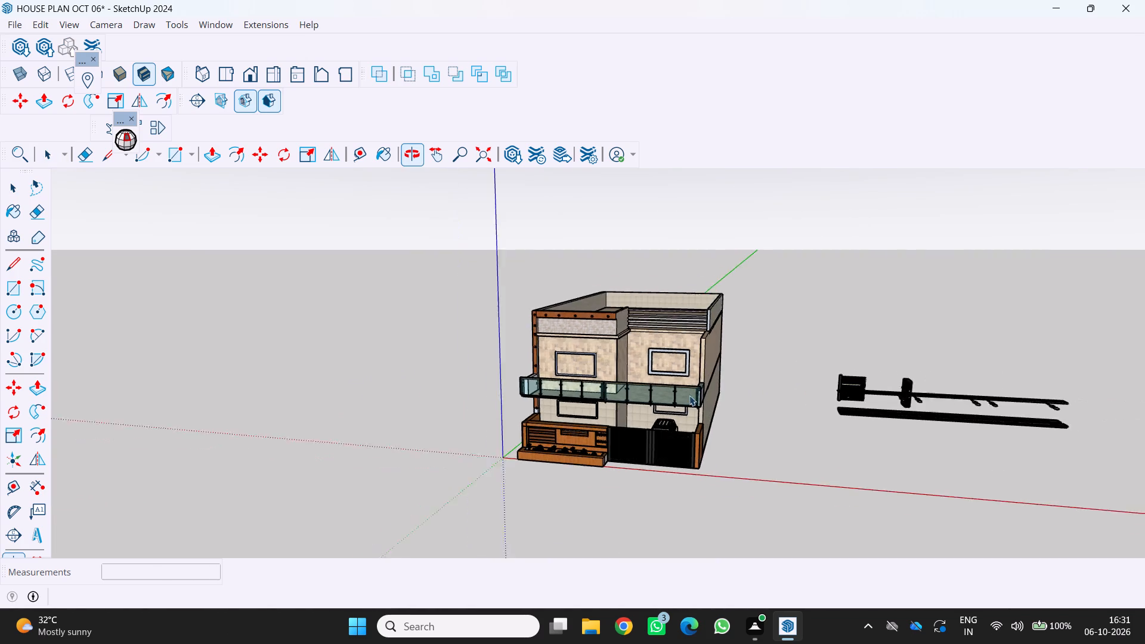
pyautogui.scroll(-1, 689, 395)
pyautogui.scroll(2, 810, 419)
pyautogui.scroll(1, 898, 407)
pyautogui.moveTo(899, 407); pyautogui.dragTo(934, 420, button='middle')
pyautogui.scroll(2, 930, 416)
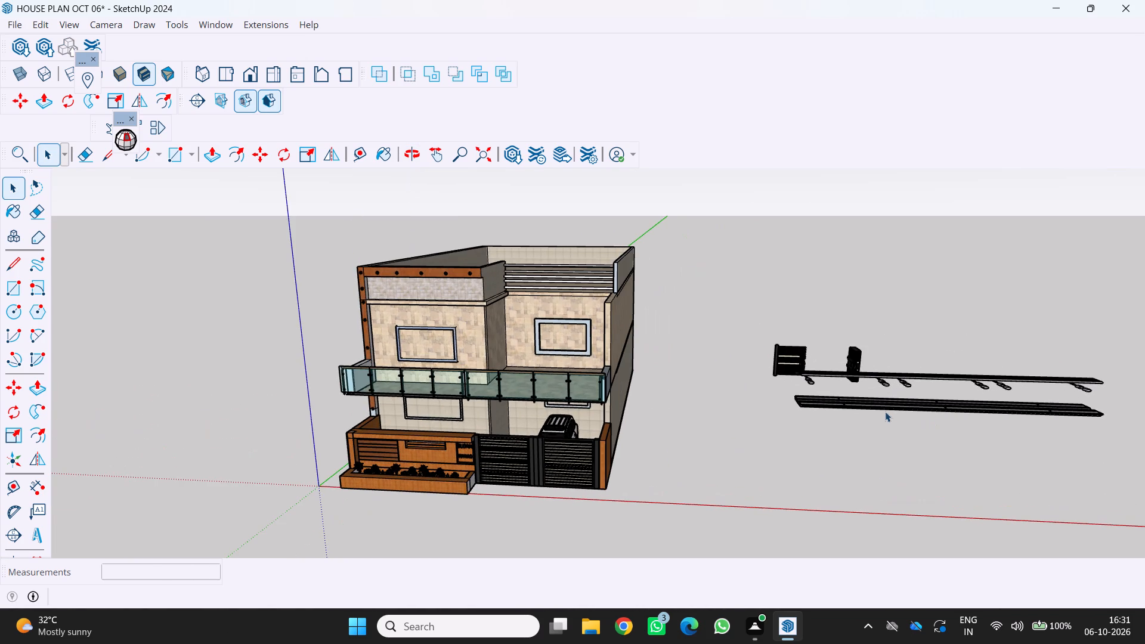
pyautogui.click(874, 404)
pyautogui.press('Delete')
# Delete the lowest slat section of the leftover black slatted panel standing beyond the gate side of the house.
pyautogui.scroll(1, 779, 389)
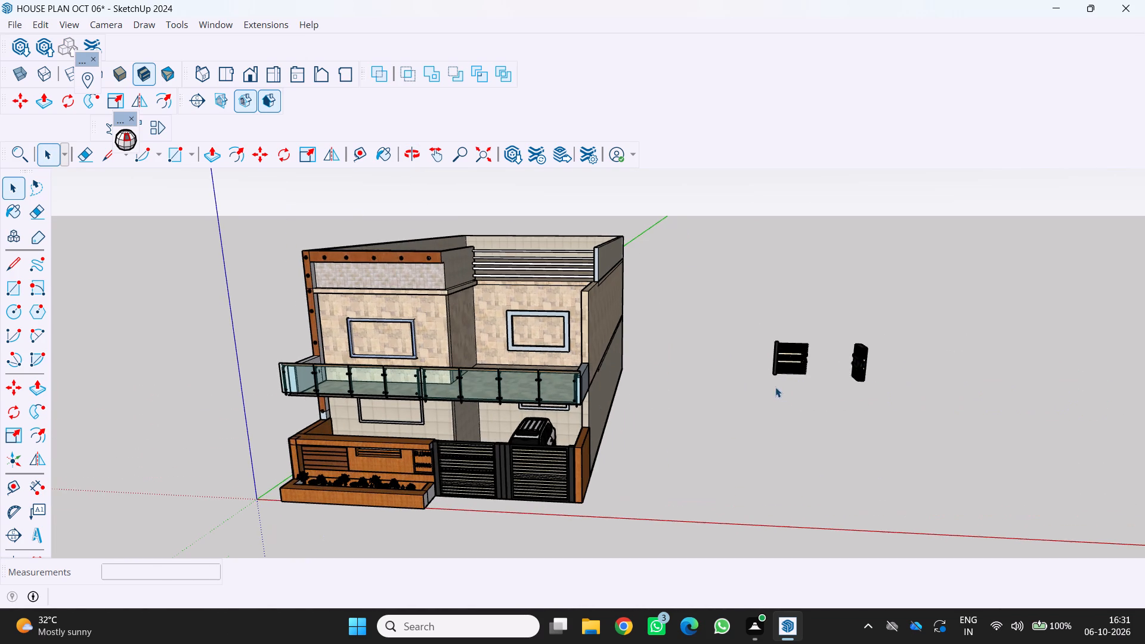
pyautogui.click(778, 367)
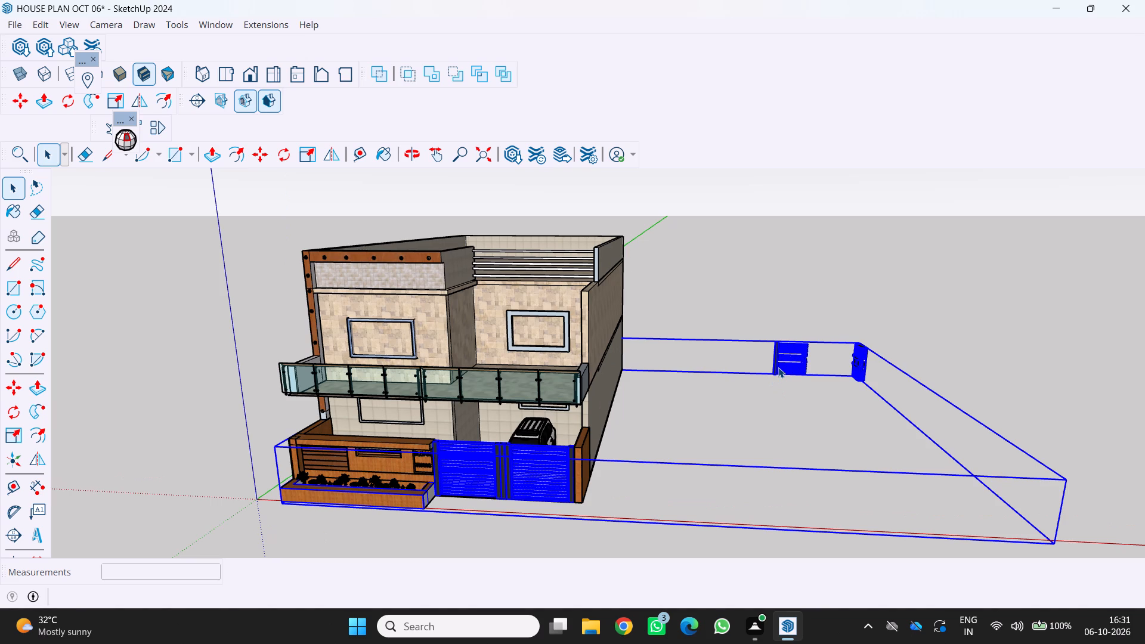
pyautogui.press('Escape')
pyautogui.press('Escape')
pyautogui.moveTo(799, 382); pyautogui.dragTo(804, 391)
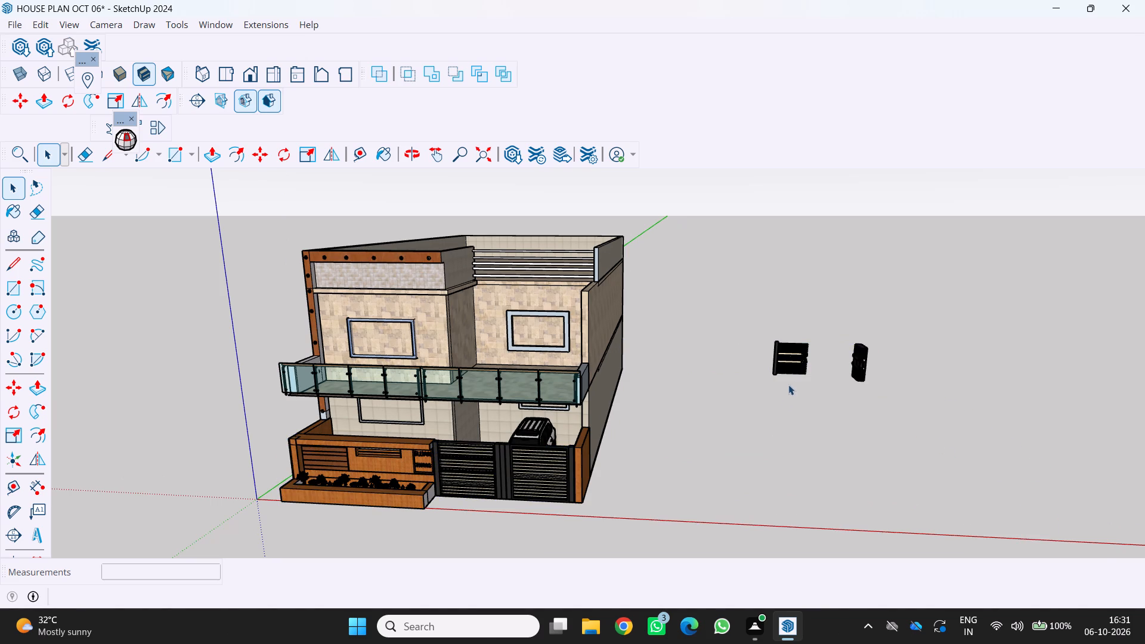
pyautogui.tripleClick(796, 367)
pyautogui.doubleClick(796, 367)
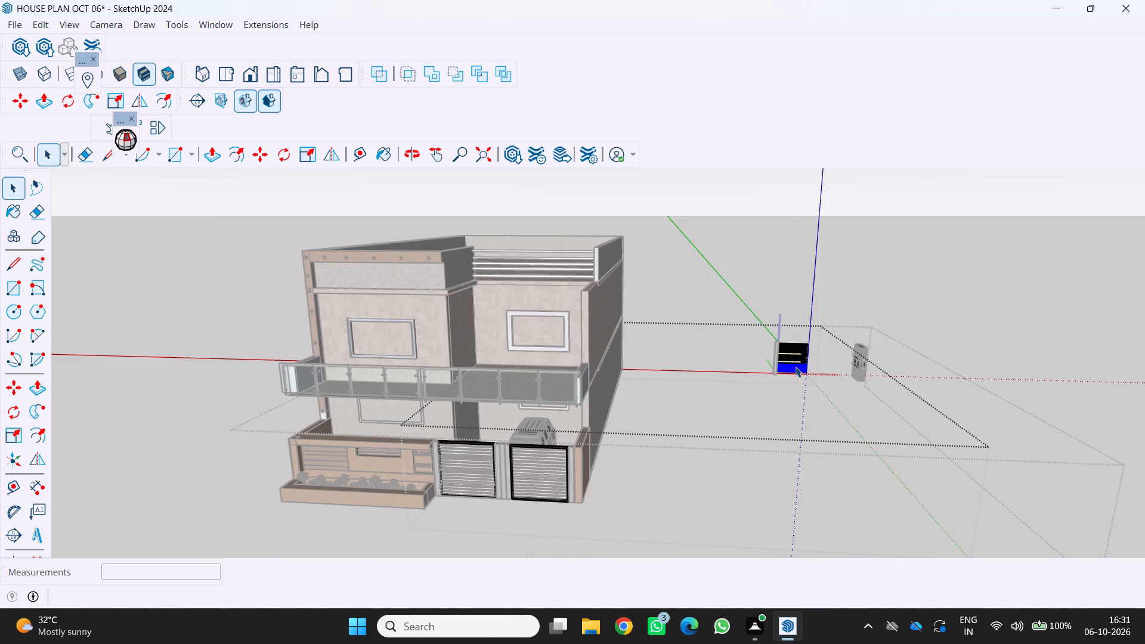
pyautogui.press('Delete')
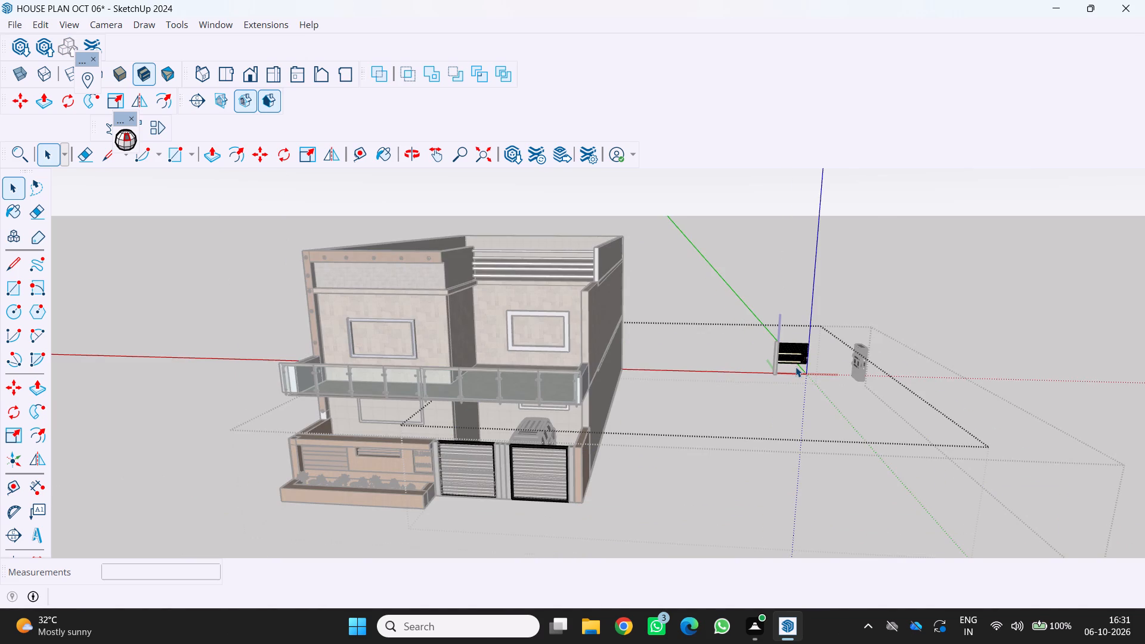
# Delete the geometry of further individual slats inside the leftover black slatted panel and close its nested groups.
pyautogui.tripleClick(789, 358)
pyautogui.tripleClick(789, 358)
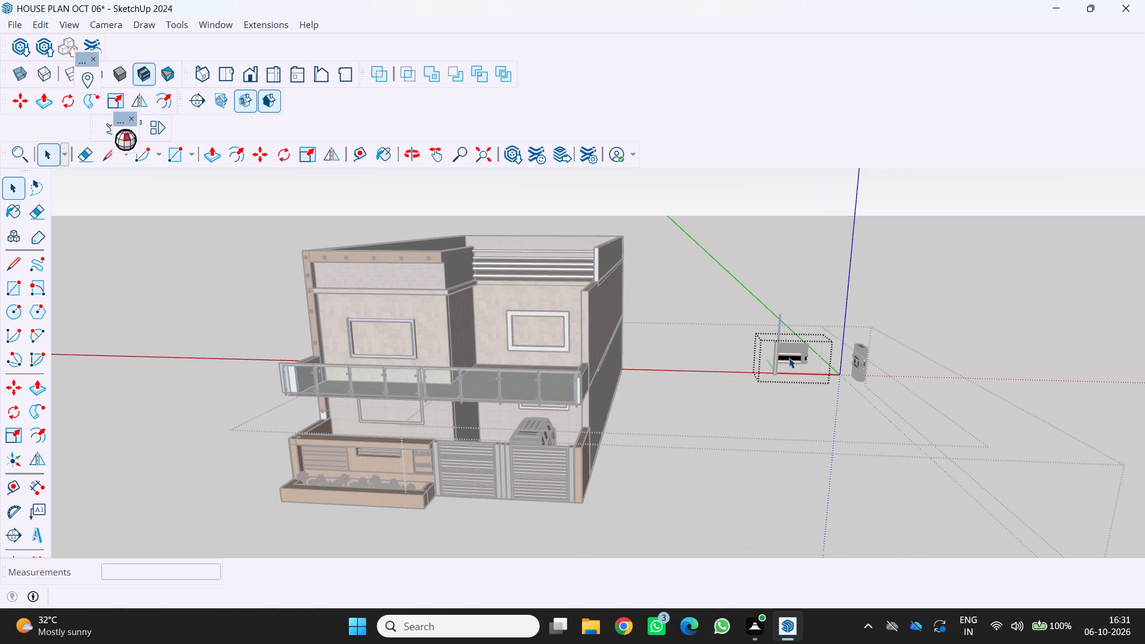
pyautogui.press('Delete')
pyautogui.press('Delete')
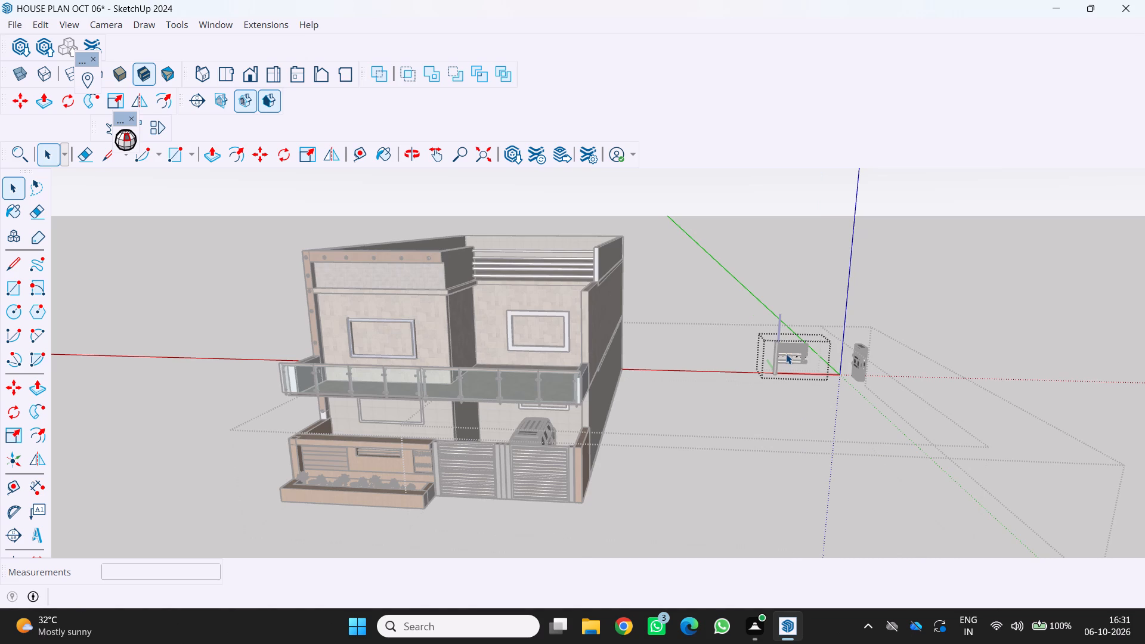
pyautogui.tripleClick(786, 354)
pyautogui.press('Delete')
pyautogui.press('Delete')
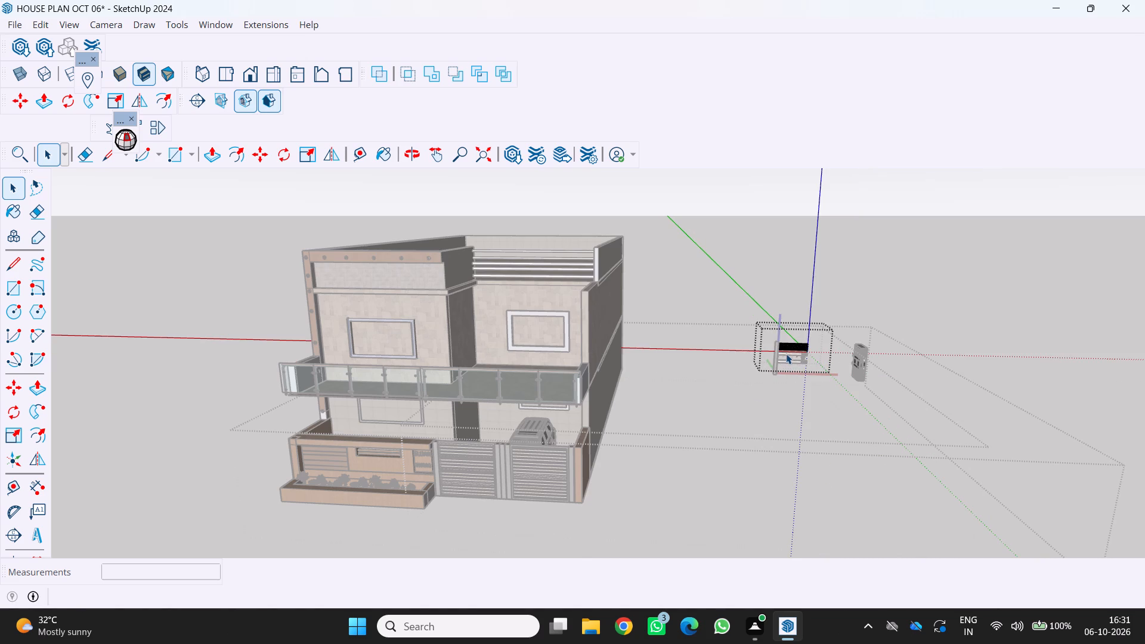
pyautogui.click(709, 472)
pyautogui.press('space')
pyautogui.press('End')
pyautogui.press('space')
pyautogui.press('End')
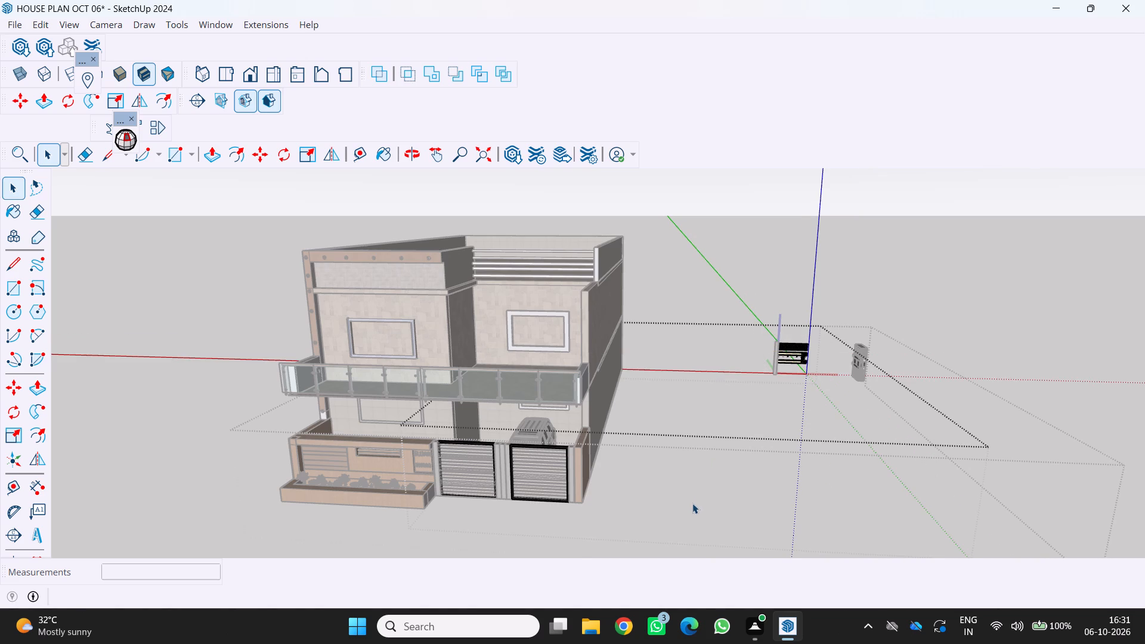
pyautogui.press('space')
pyautogui.press('End')
pyautogui.press('End')
pyautogui.press('End')
pyautogui.press('End')
pyautogui.press('End')
pyautogui.press('End')
pyautogui.press('End')
pyautogui.press('End')
pyautogui.press('End')
pyautogui.press('End')
pyautogui.press('End')
pyautogui.press('End')
pyautogui.press('End')
pyautogui.press('End')
pyautogui.press('End')
pyautogui.press('End')
pyautogui.press('End')
pyautogui.press('End')
pyautogui.press('End')
pyautogui.press('End')
pyautogui.moveTo(669, 542); pyautogui.dragTo(671, 536)
pyautogui.click(671, 515)
pyautogui.doubleClick(669, 487)
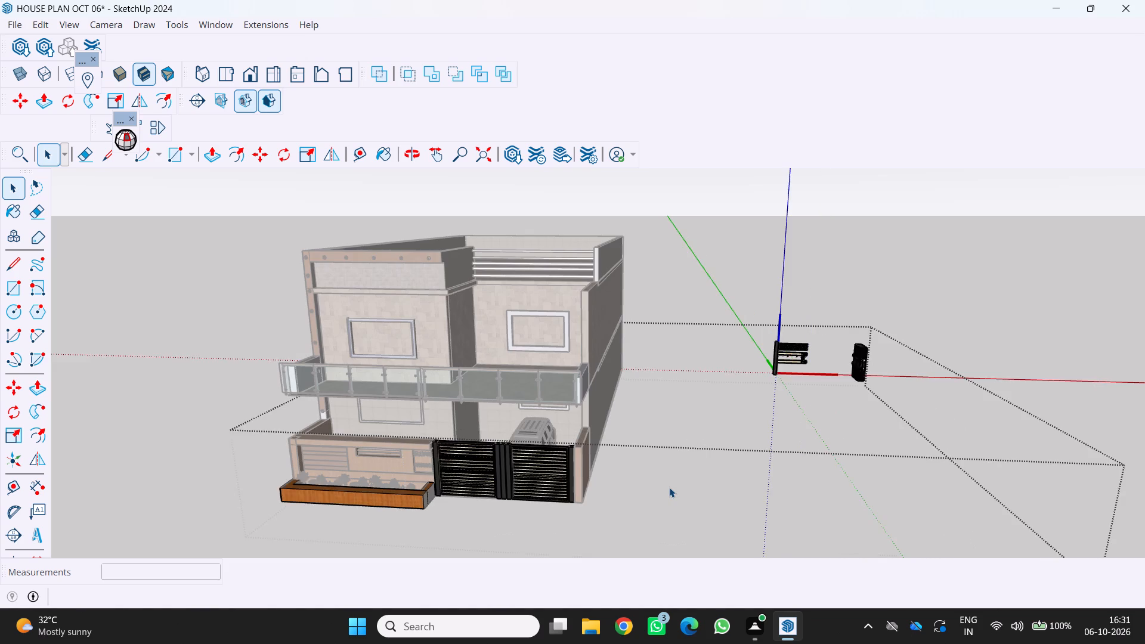
pyautogui.scroll(-4, 669, 487)
pyautogui.press('space')
pyautogui.press('End')
pyautogui.press('space')
pyautogui.press('End')
pyautogui.press('End')
pyautogui.press('End')
pyautogui.press('End')
pyautogui.press('End')
pyautogui.press('End')
pyautogui.press('End')
pyautogui.press('End')
pyautogui.press('End')
pyautogui.press('End')
pyautogui.press('End')
pyautogui.press('End')
pyautogui.press('End')
pyautogui.press('End')
pyautogui.press('End')
pyautogui.press('End')
pyautogui.press('End')
pyautogui.press('End')
pyautogui.press('End')
pyautogui.press('End')
pyautogui.click(637, 501)
pyautogui.doubleClick(634, 503)
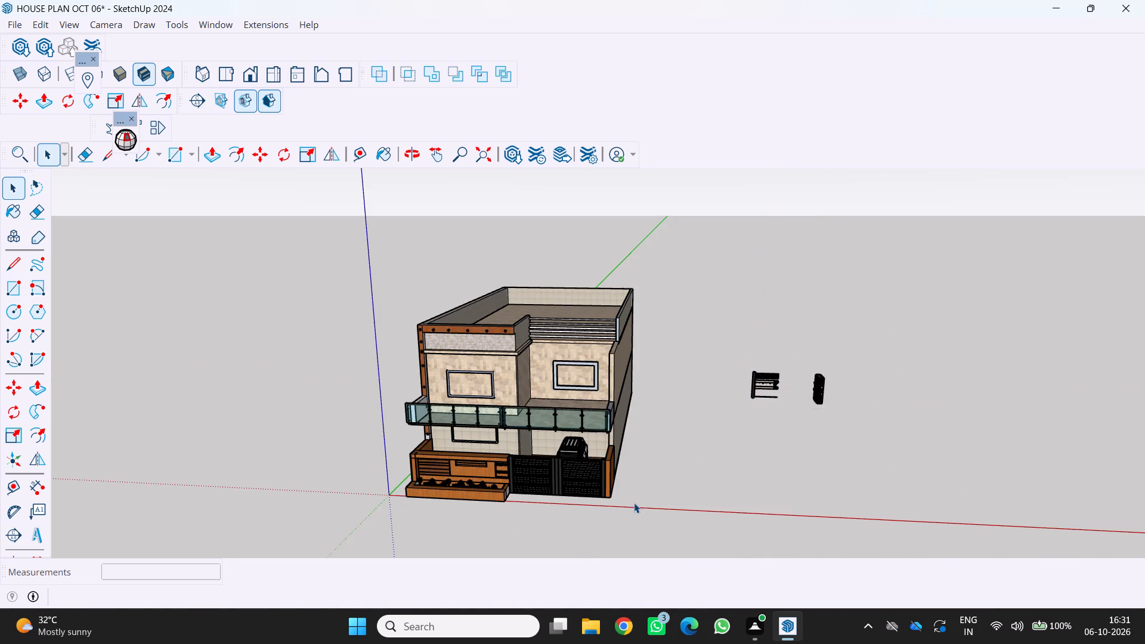
# Open the top slat's nested group in the leftover black slatted panel and delete its picked geometry.
pyautogui.moveTo(577, 524); pyautogui.dragTo(618, 490, button='middle')
pyautogui.scroll(3, 611, 509)
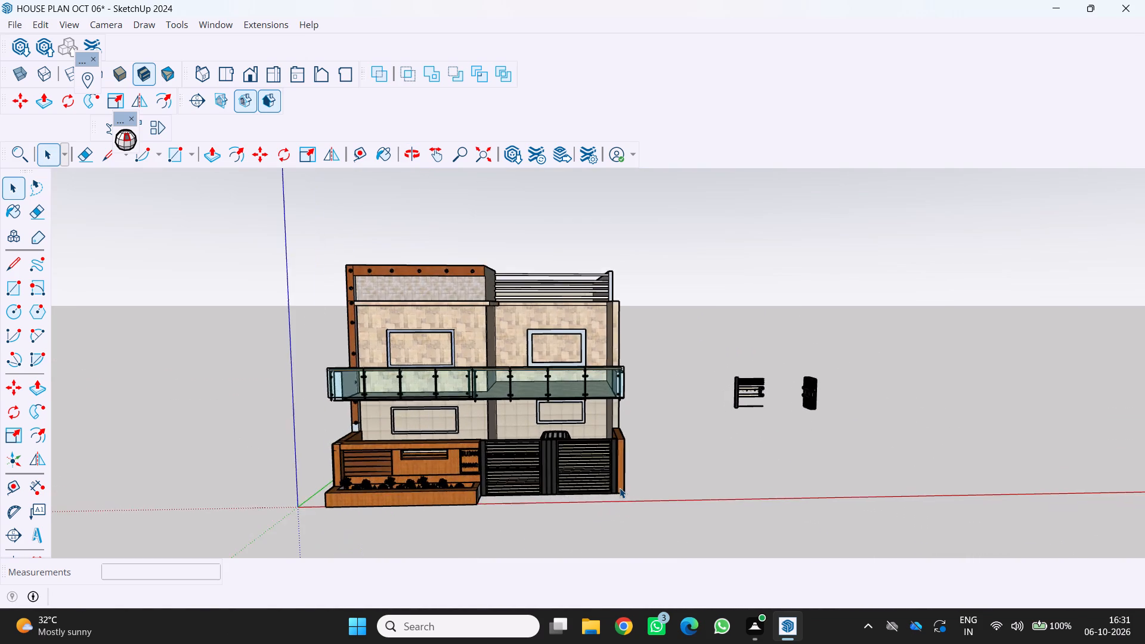
pyautogui.scroll(2, 620, 488)
pyautogui.moveTo(620, 488); pyautogui.dragTo(582, 526, button='middle')
pyautogui.scroll(-1, 574, 528)
pyautogui.scroll(-3, 664, 448)
pyautogui.moveTo(742, 415); pyautogui.dragTo(738, 388, button='middle')
pyautogui.scroll(5, 793, 398)
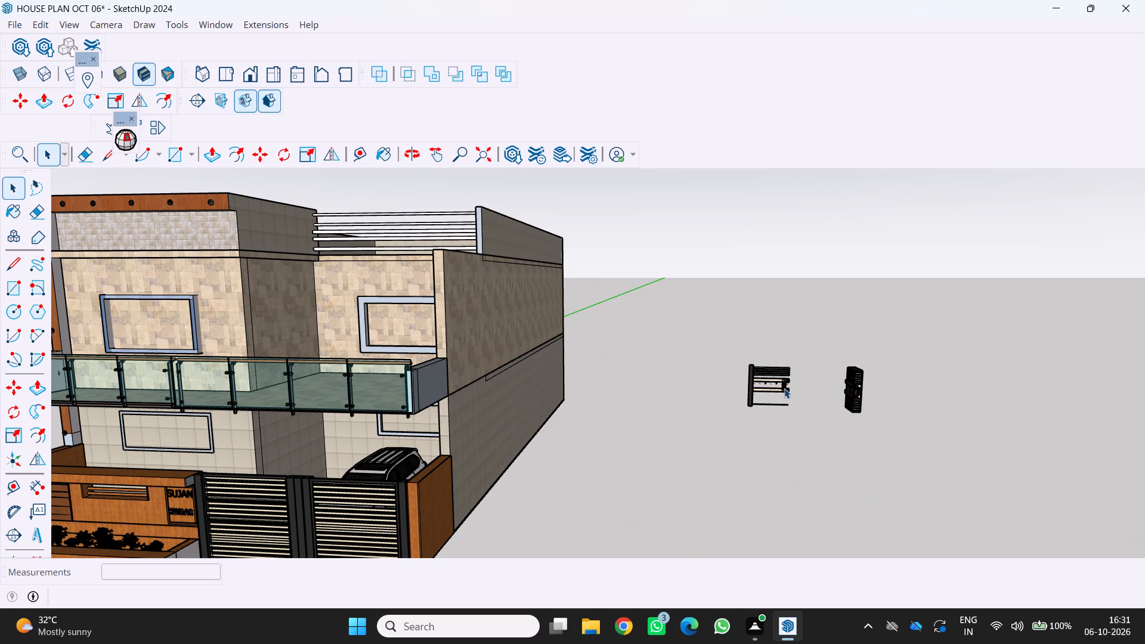
pyautogui.doubleClick(767, 369)
pyautogui.click(767, 369)
pyautogui.tripleClick(767, 369)
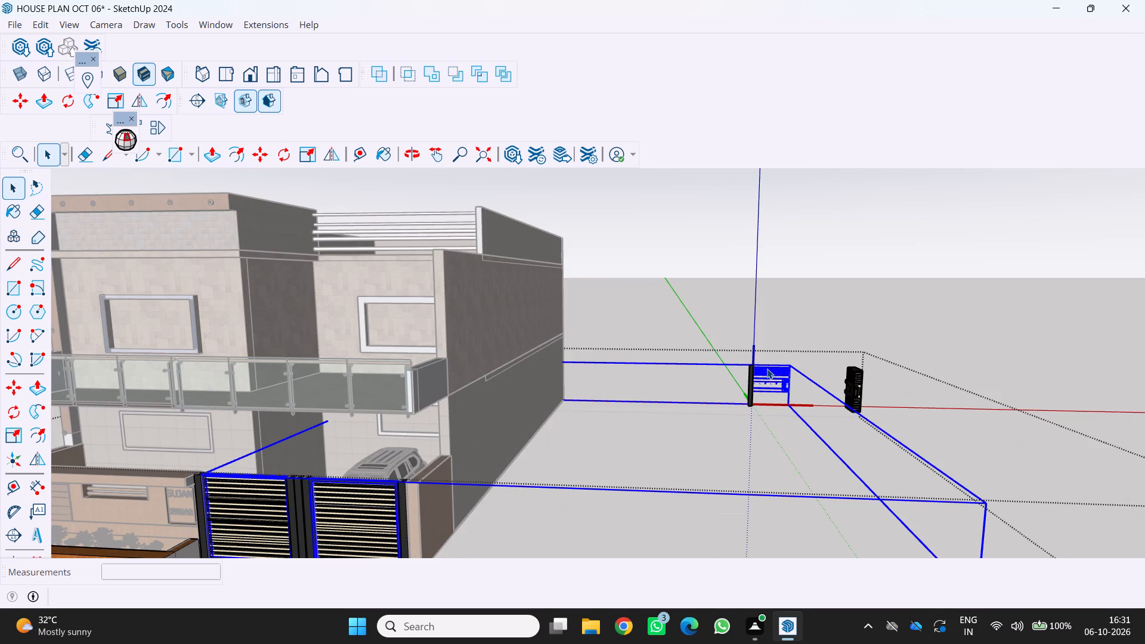
pyautogui.click(767, 369)
pyautogui.doubleClick(767, 369)
pyautogui.doubleClick(767, 369)
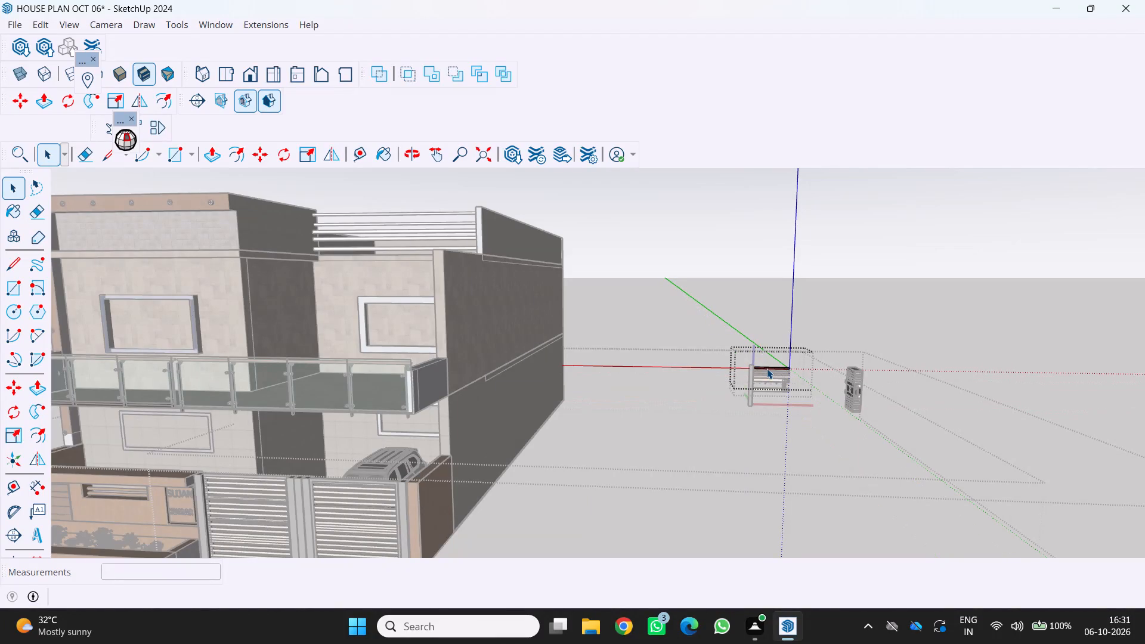
pyautogui.press('Delete')
pyautogui.press('Delete')
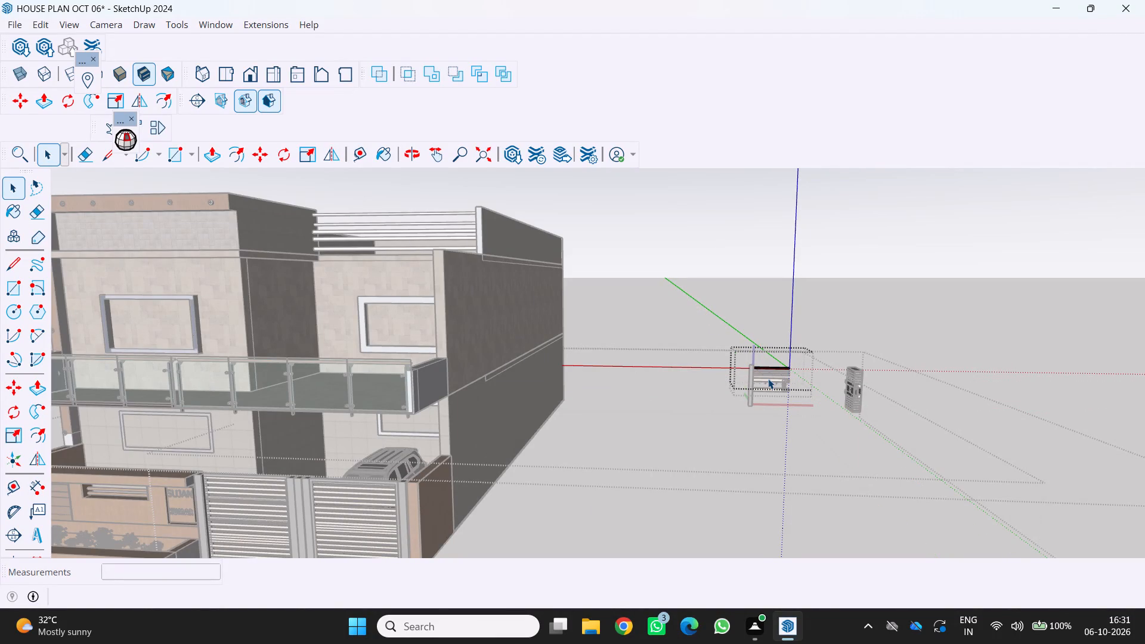
# Delete more faces and edges of the upper slats inside the leftover black slatted panel.
pyautogui.click(768, 379)
pyautogui.click(768, 379)
pyautogui.doubleClick(765, 373)
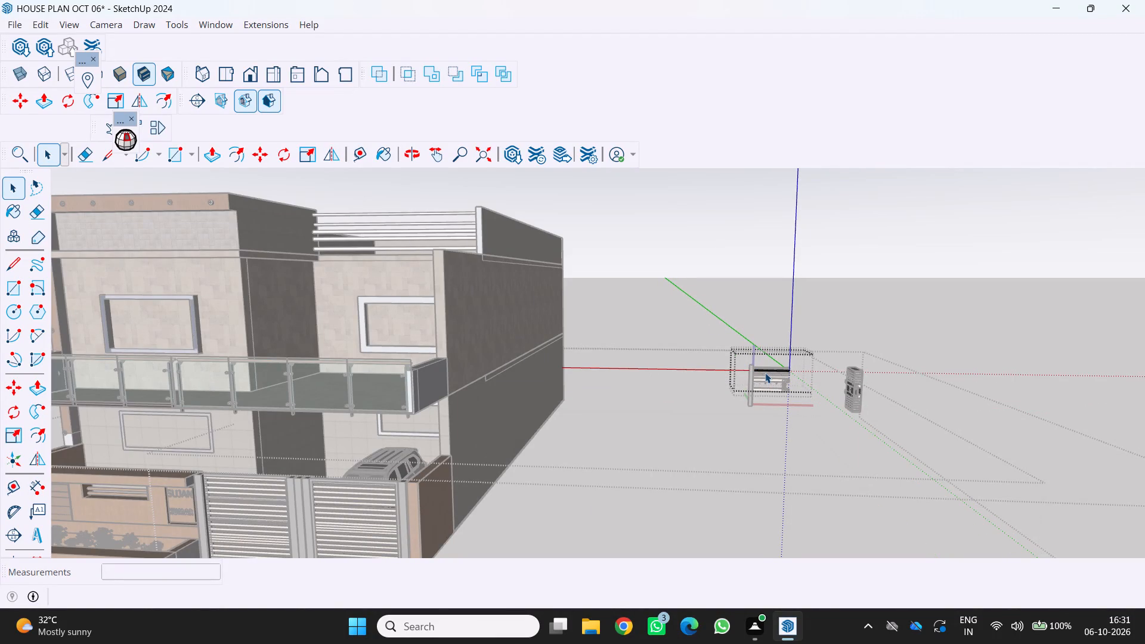
pyautogui.press('Delete')
pyautogui.press('Delete')
pyautogui.doubleClick(765, 373)
pyautogui.press('Delete')
pyautogui.press('Delete')
pyautogui.click(765, 373)
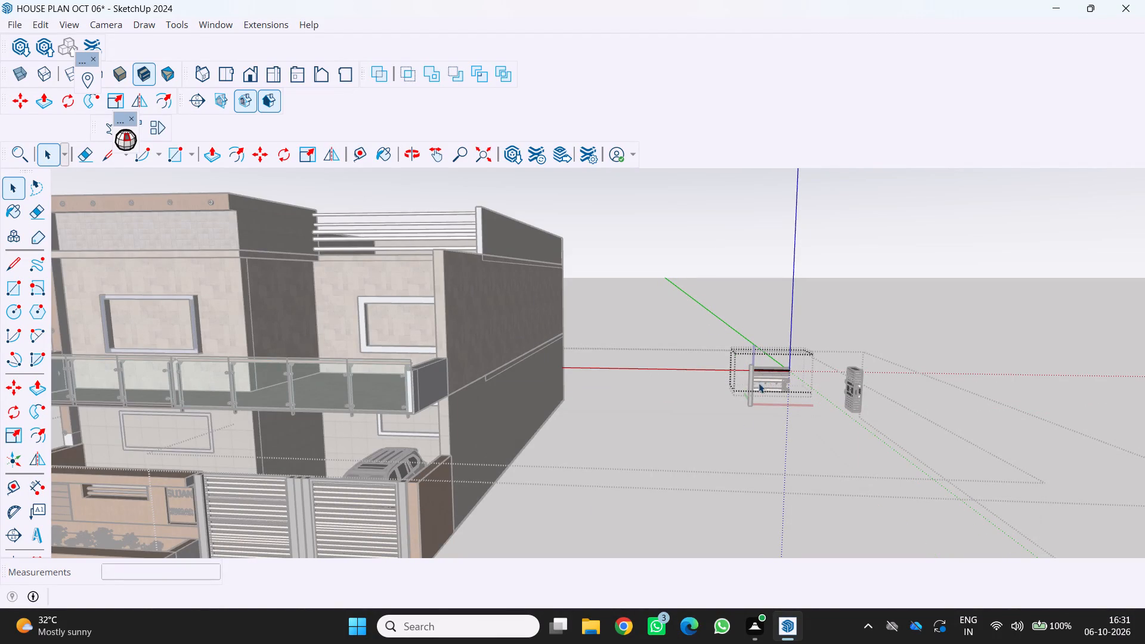
pyautogui.doubleClick(751, 386)
pyautogui.press('Delete')
pyautogui.press('Delete')
pyautogui.click(751, 386)
# Delete further upper slat pieces inside the leftover black slatted panel and close the opened slat groups.
pyautogui.doubleClick(778, 381)
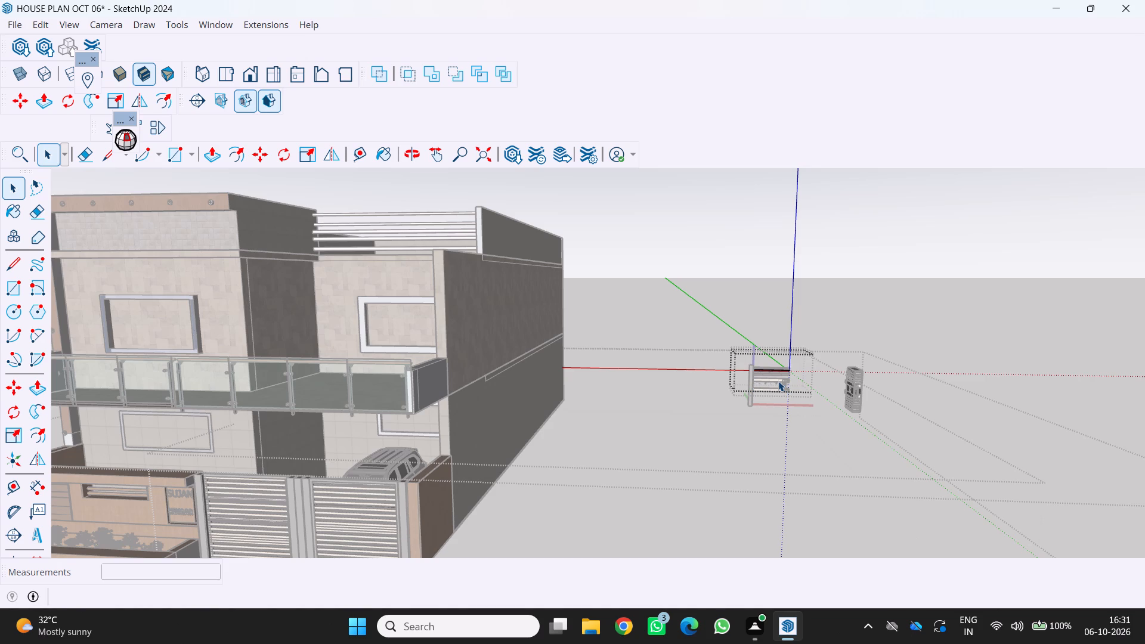
pyautogui.tripleClick(774, 375)
pyautogui.press('Delete')
pyautogui.doubleClick(774, 375)
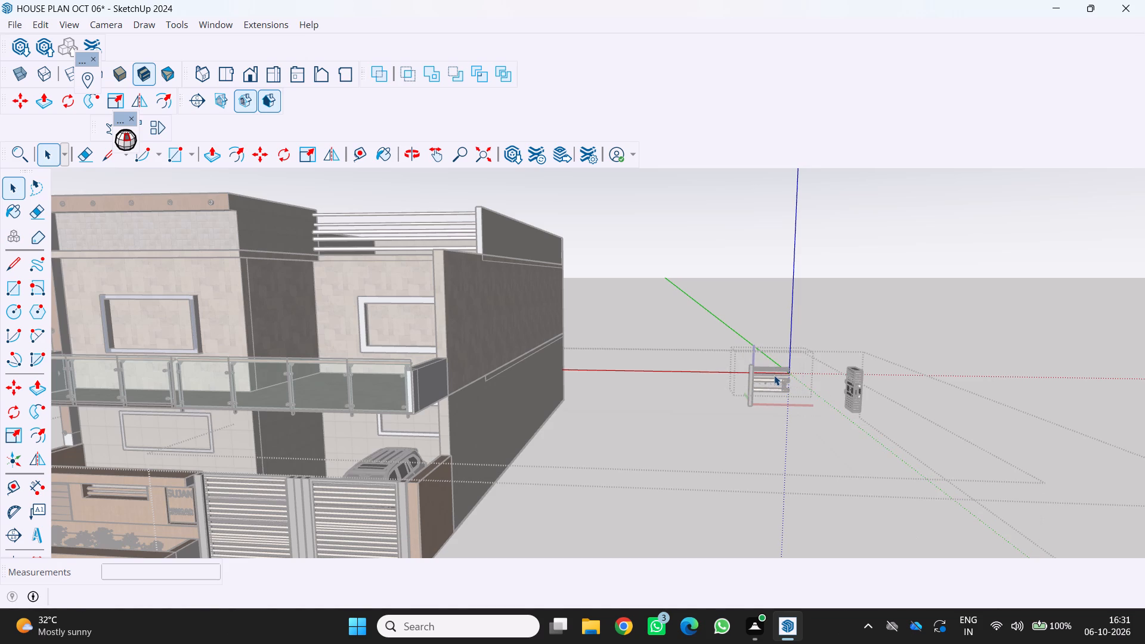
pyautogui.press('Delete')
pyautogui.press('Delete')
pyautogui.press('Delete')
pyautogui.doubleClick(774, 375)
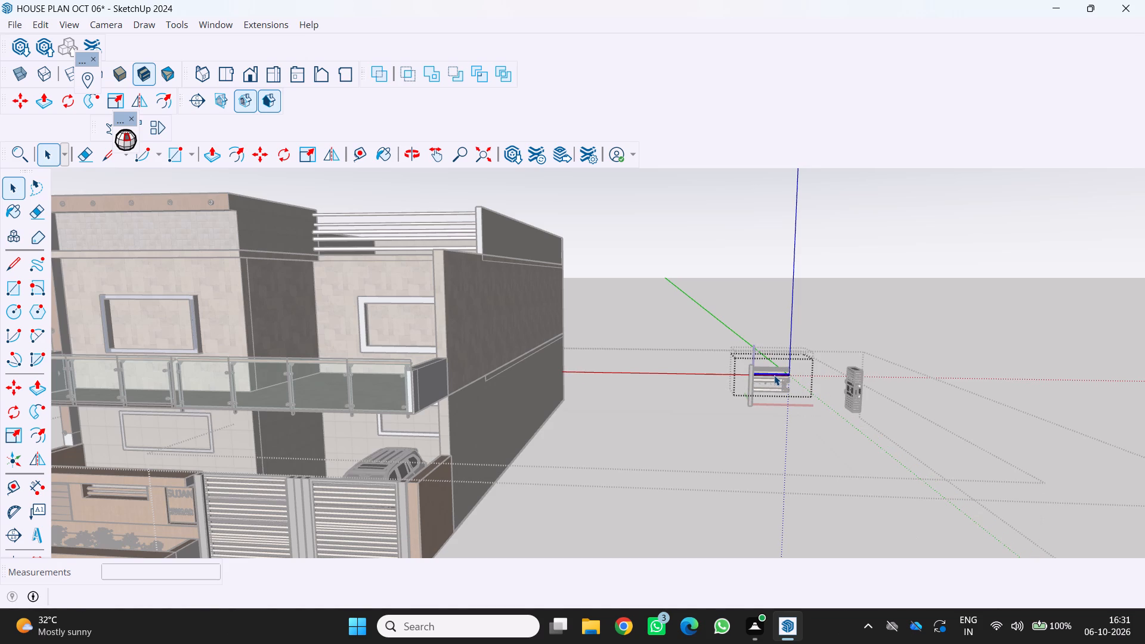
pyautogui.press('Delete')
pyautogui.doubleClick(772, 373)
pyautogui.press('Delete')
pyautogui.click(769, 370)
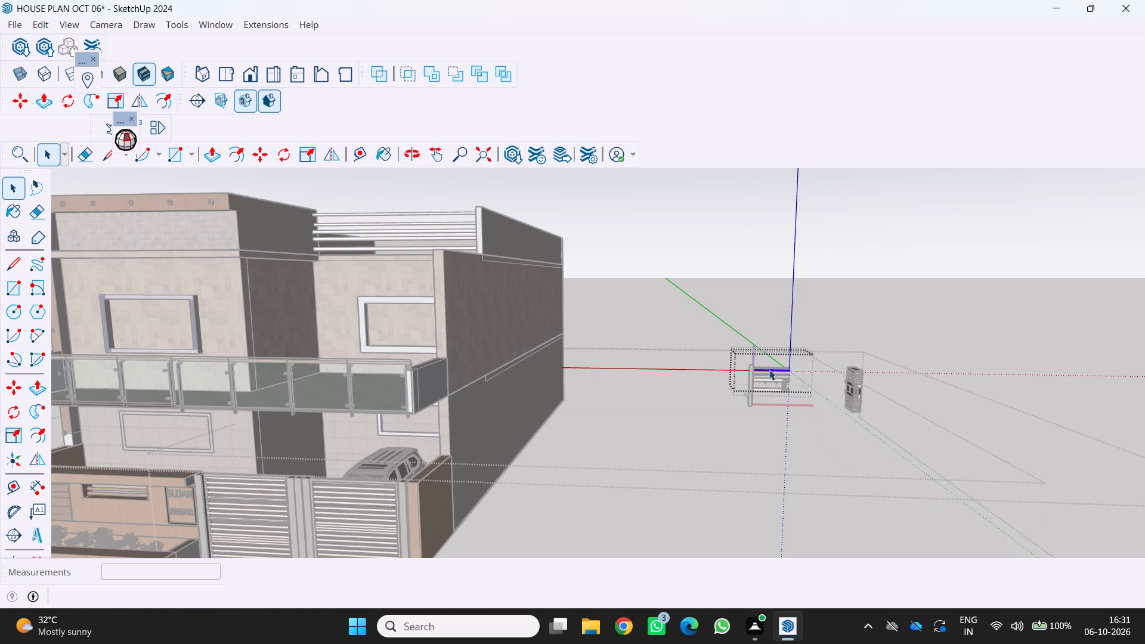
pyautogui.click(767, 381)
pyautogui.press('Delete')
pyautogui.doubleClick(763, 375)
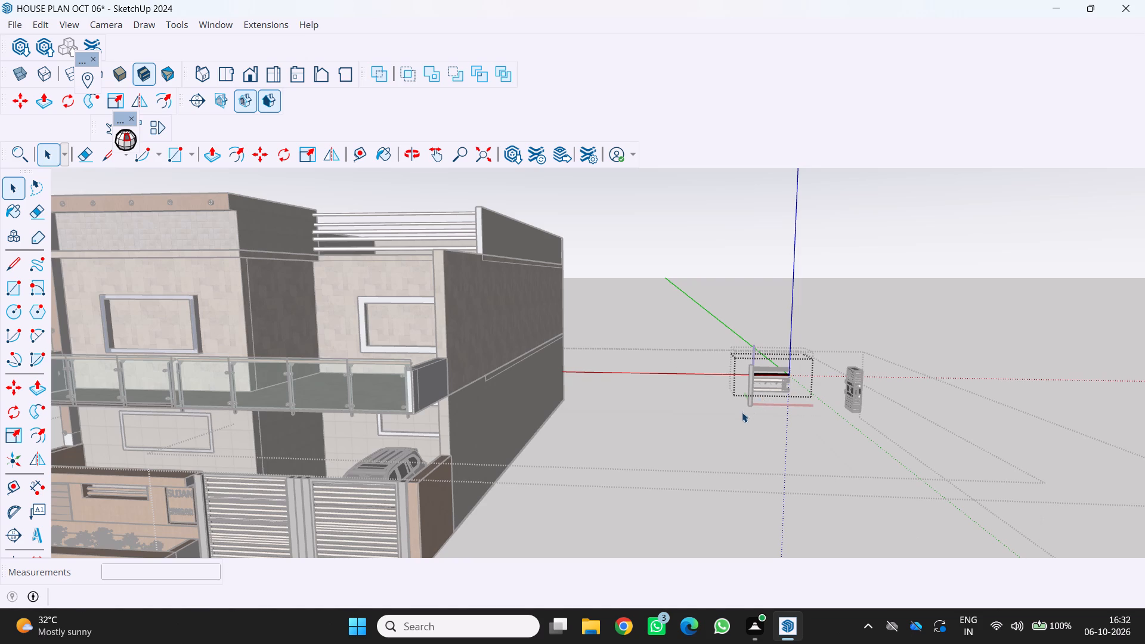
pyautogui.press('space')
pyautogui.press('End')
pyautogui.press('space')
pyautogui.press('End')
pyautogui.press('c')
pyautogui.press('End')
pyautogui.press('c')
pyautogui.press('End')
pyautogui.press('space')
pyautogui.press('End')
pyautogui.press('End')
pyautogui.press('End')
pyautogui.press('End')
pyautogui.press('End')
pyautogui.press('End')
pyautogui.press('End')
pyautogui.press('End')
pyautogui.press('End')
pyautogui.press('End')
pyautogui.press('End')
pyautogui.press('End')
pyautogui.press('End')
pyautogui.press('End')
pyautogui.press('End')
pyautogui.press('End')
pyautogui.press('End')
pyautogui.press('End')
pyautogui.press('End')
pyautogui.press('End')
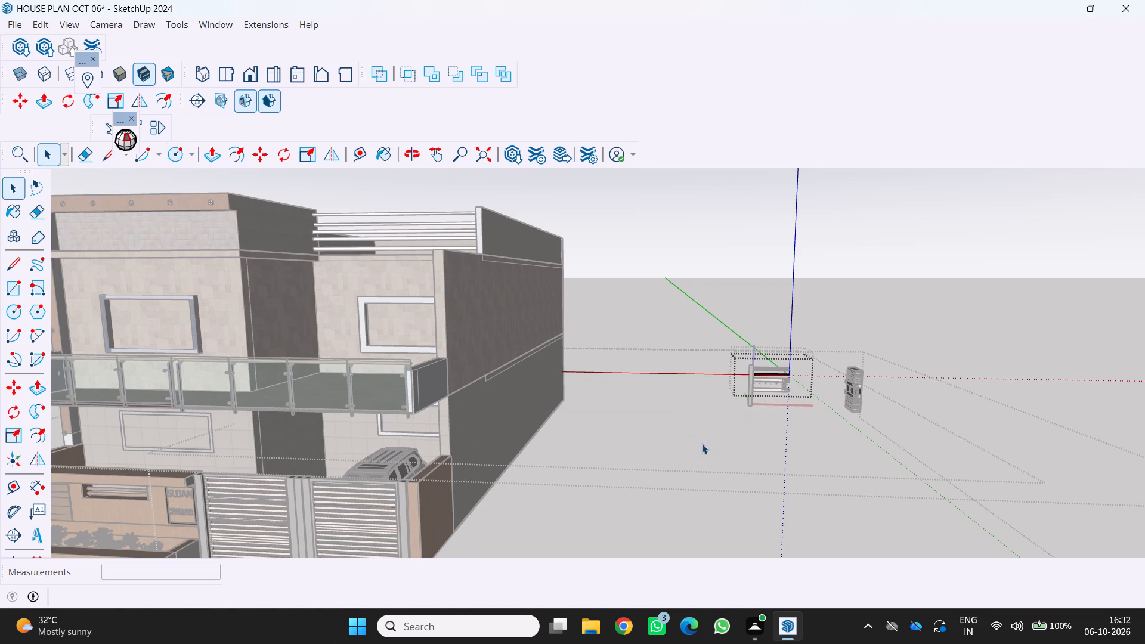
pyautogui.click(700, 445)
pyautogui.click(695, 447)
pyautogui.moveTo(689, 446); pyautogui.dragTo(670, 404, button='middle')
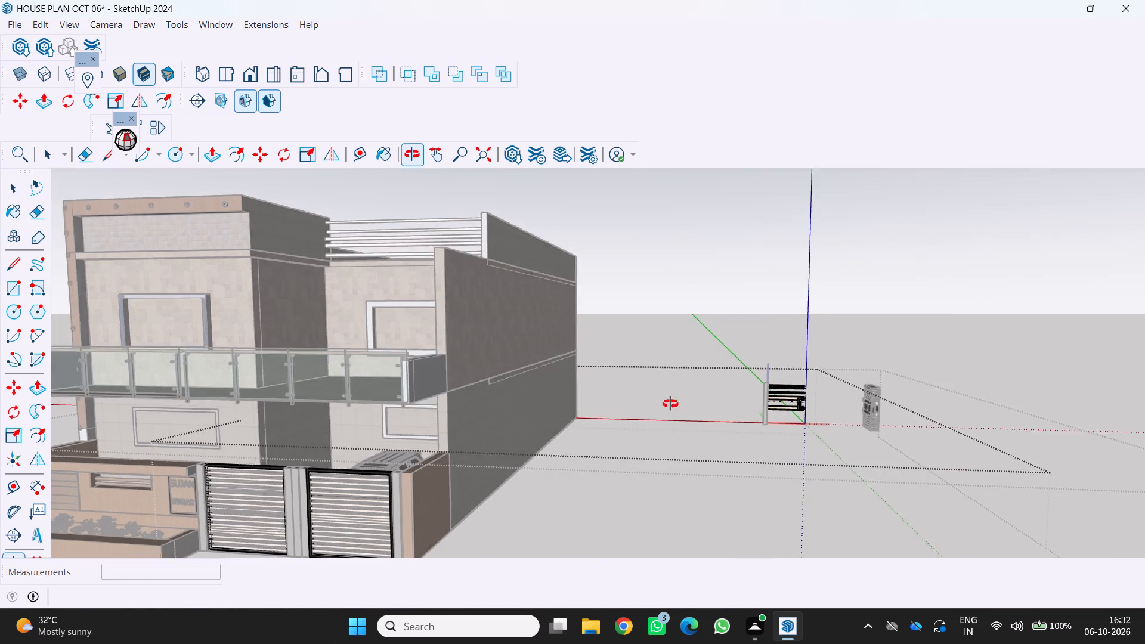
pyautogui.moveTo(670, 404); pyautogui.dragTo(667, 393, button='middle')
pyautogui.doubleClick(585, 503)
pyautogui.scroll(-4, 585, 503)
pyautogui.moveTo(585, 503); pyautogui.dragTo(605, 525, button='middle')
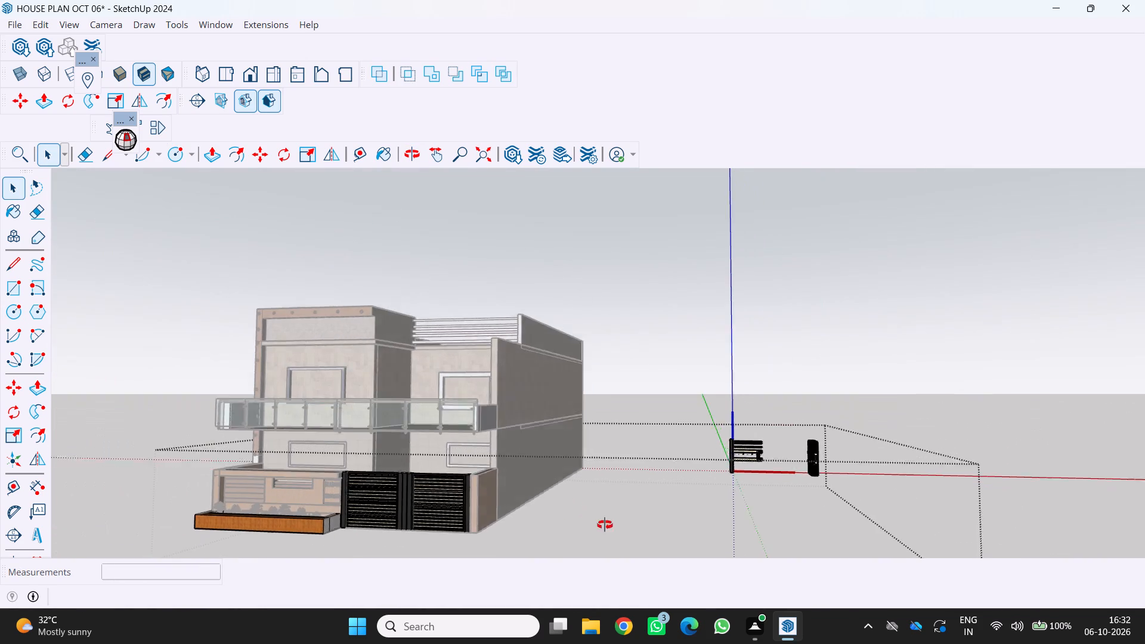
# Close the open group of the leftover gate panel and return to the whole house model.
pyautogui.moveTo(605, 525); pyautogui.dragTo(614, 541, button='middle')
pyautogui.scroll(-3, 614, 541)
pyautogui.press('space')
pyautogui.press('End')
pyautogui.press('space')
pyautogui.press('End')
pyautogui.press('End')
pyautogui.press('End')
pyautogui.press('End')
pyautogui.press('End')
pyautogui.press('End')
pyautogui.press('End')
pyautogui.press('End')
pyautogui.press('End')
pyautogui.press('End')
pyautogui.press('End')
pyautogui.press('End')
pyautogui.press('End')
pyautogui.press('End')
pyautogui.press('End')
pyautogui.press('End')
pyautogui.press('End')
pyautogui.press('End')
pyautogui.press('End')
pyautogui.press('End')
pyautogui.doubleClick(601, 531)
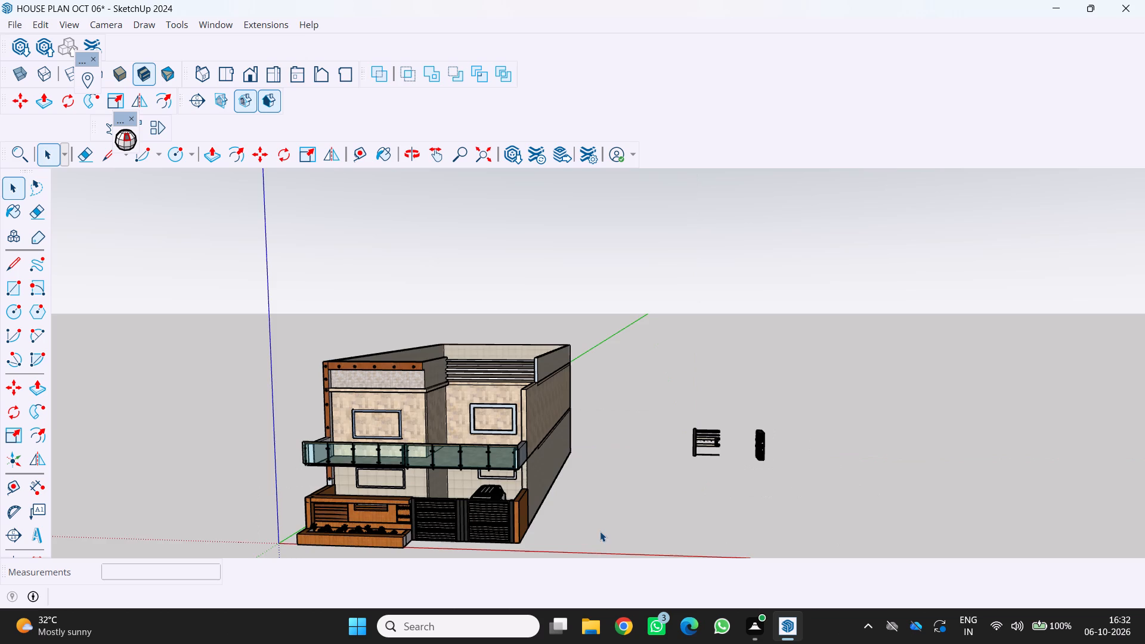
# Open the leftover gate group beside the house and delete the detached black post standing apart from the slatted panel.
pyautogui.moveTo(600, 531); pyautogui.dragTo(631, 483, button='middle')
pyautogui.scroll(-6, 631, 484)
pyautogui.scroll(4, 626, 482)
pyautogui.moveTo(617, 485); pyautogui.dragTo(596, 513, button='middle')
pyautogui.scroll(6, 701, 485)
pyautogui.click(769, 462)
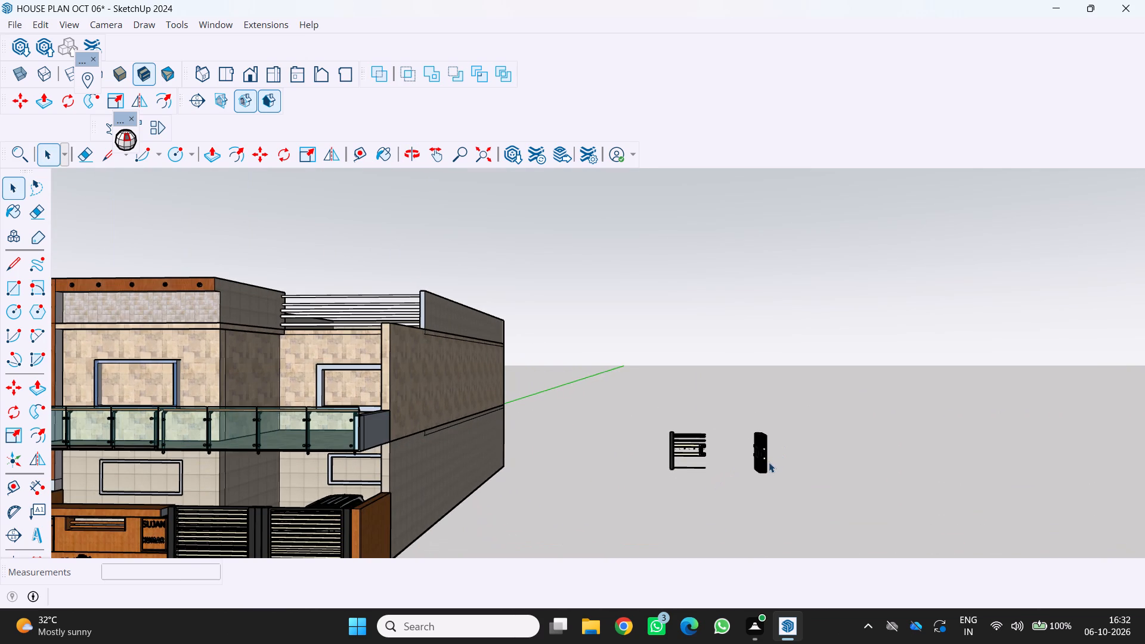
pyautogui.doubleClick(756, 458)
pyautogui.click(756, 457)
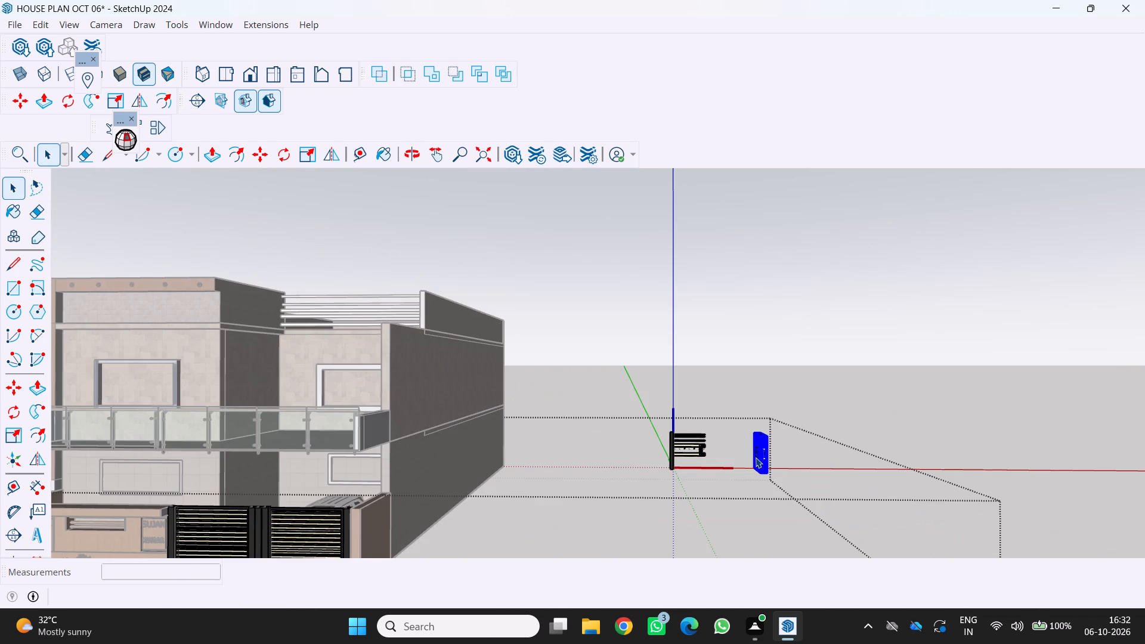
pyautogui.press('Delete')
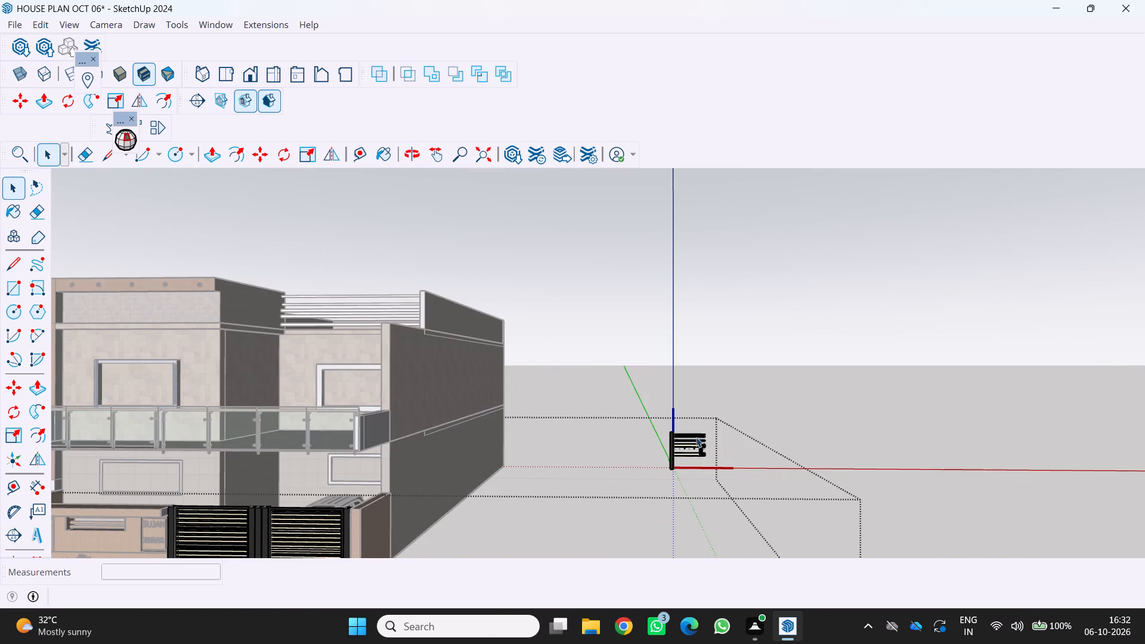
# Open the upper slats' nested groups in the leftover black slatted panel and delete their picked geometry.
pyautogui.doubleClick(691, 435)
pyautogui.doubleClick(691, 434)
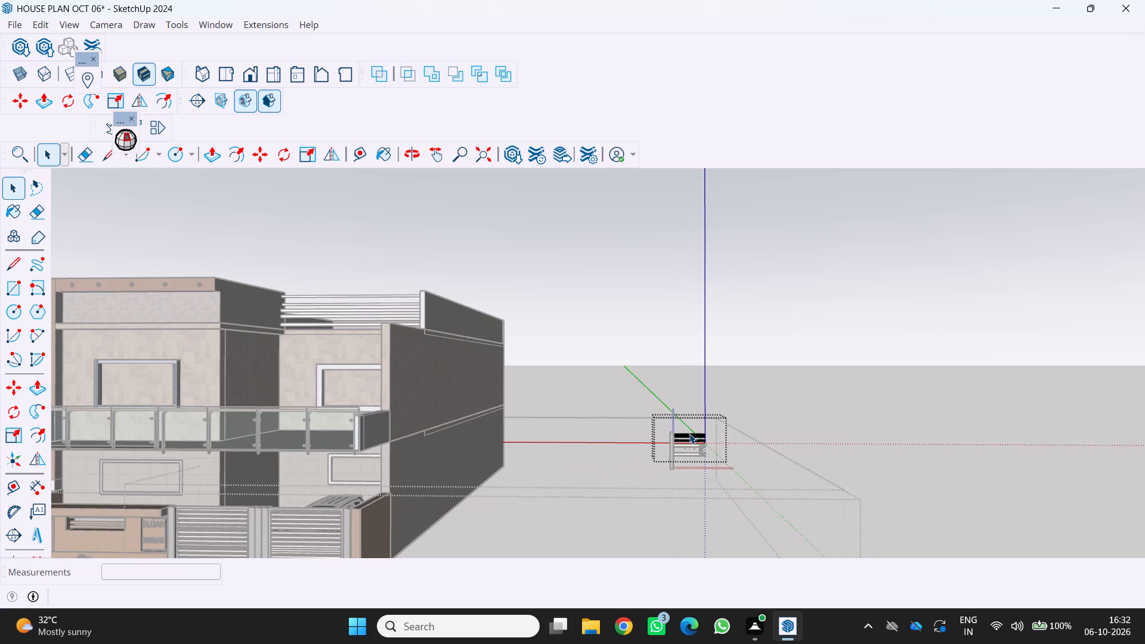
pyautogui.doubleClick(689, 434)
pyautogui.press('Delete')
pyautogui.doubleClick(688, 435)
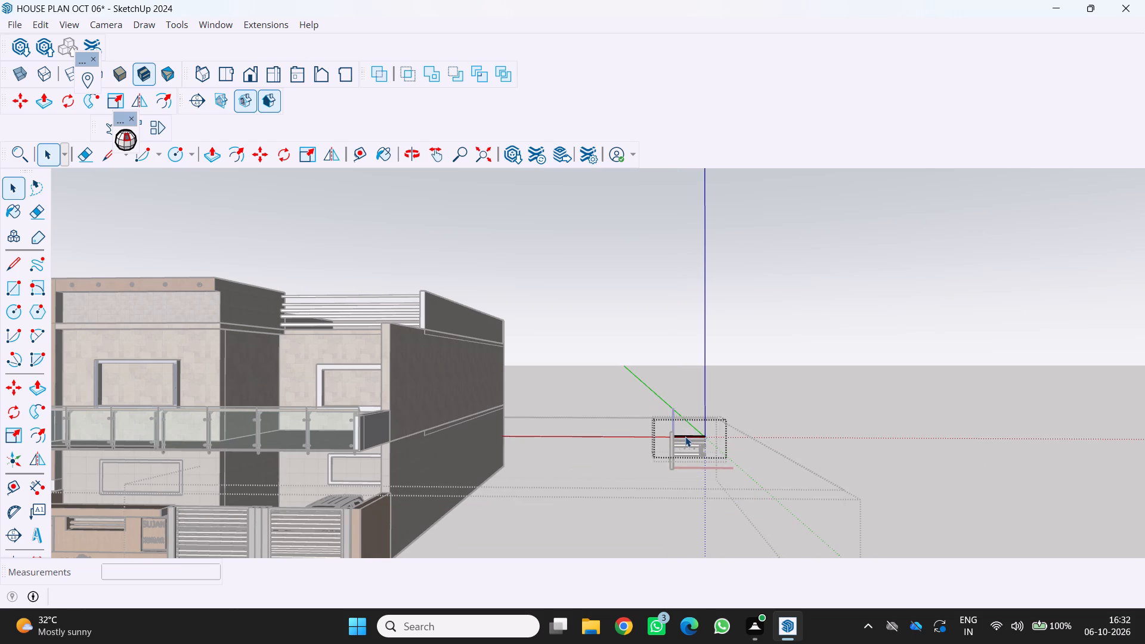
pyautogui.press('Delete')
pyautogui.moveTo(685, 436); pyautogui.dragTo(682, 445)
pyautogui.scroll(1, 685, 436)
pyautogui.tripleClick(681, 446)
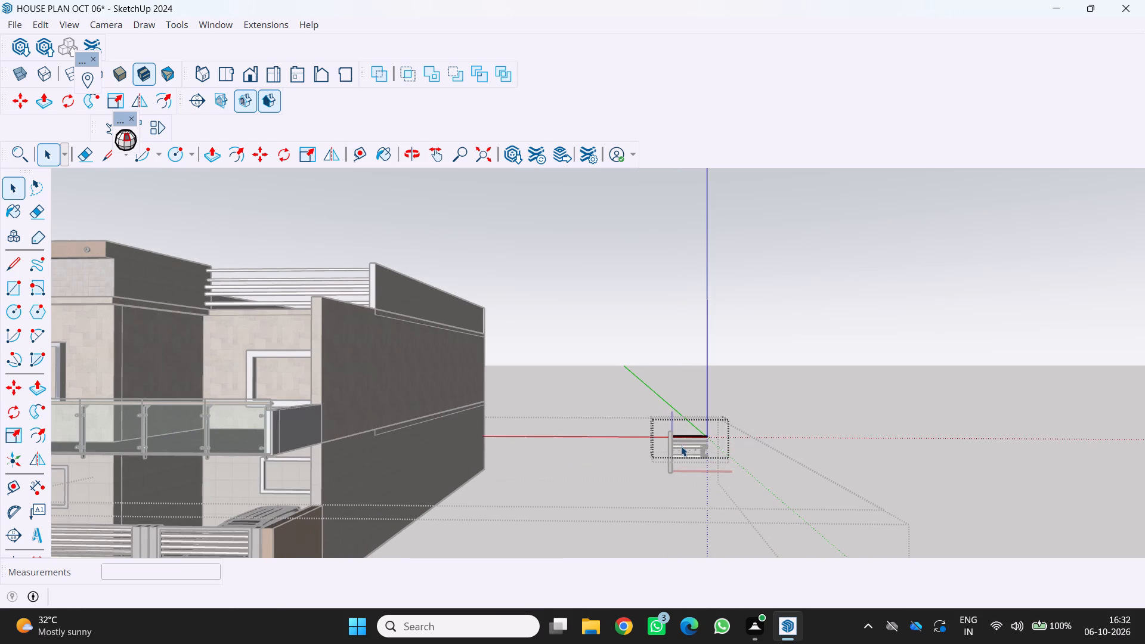
pyautogui.tripleClick(681, 446)
pyautogui.press('Delete')
pyautogui.doubleClick(676, 443)
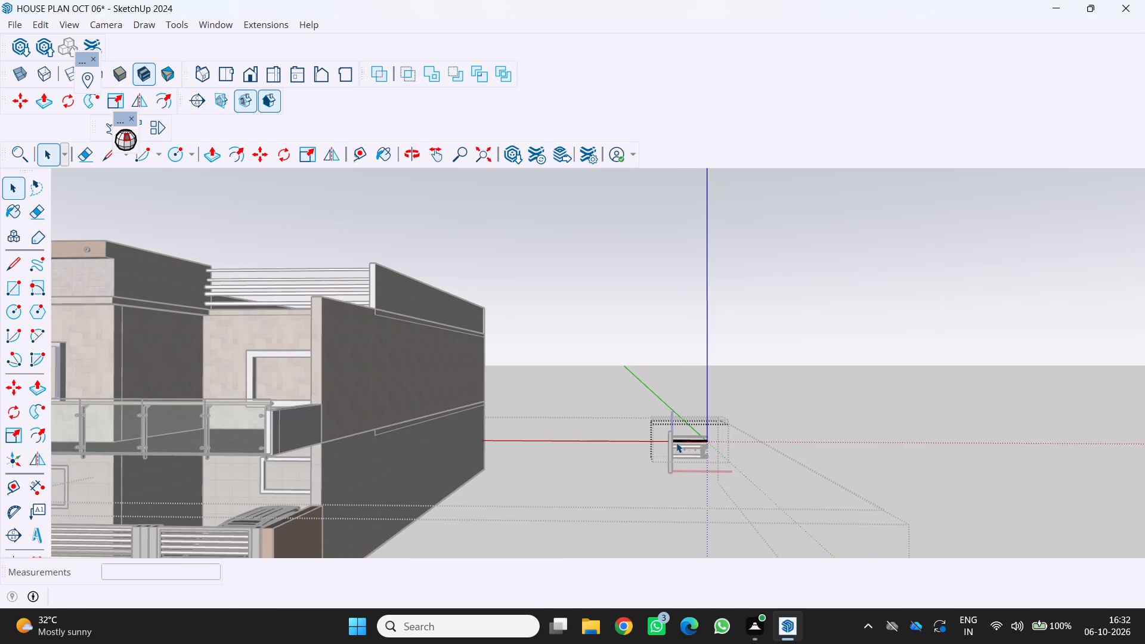
pyautogui.press('Delete')
# Close all nested slat groups of the leftover panel and return to the whole house model.
pyautogui.scroll(-10, 677, 445)
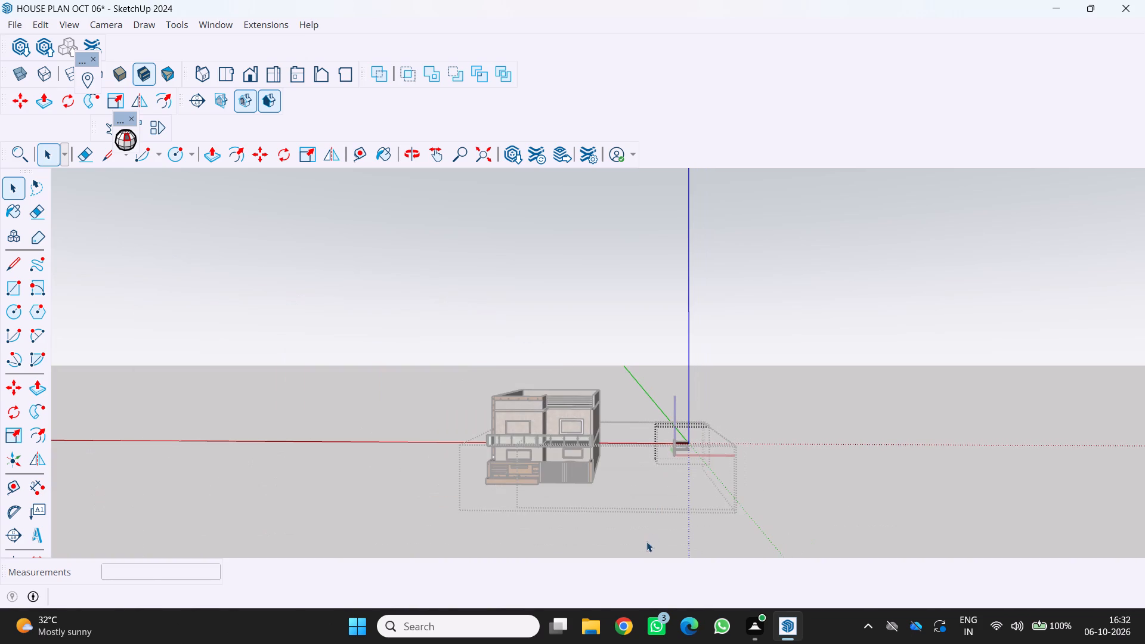
pyautogui.press('space')
pyautogui.press('End')
pyautogui.press('space')
pyautogui.press('End')
pyautogui.press('End')
pyautogui.press('End')
pyautogui.press('End')
pyautogui.press('End')
pyautogui.press('End')
pyautogui.press('End')
pyautogui.press('End')
pyautogui.press('End')
pyautogui.press('End')
pyautogui.press('End')
pyautogui.press('End')
pyautogui.press('End')
pyautogui.press('End')
pyautogui.press('End')
pyautogui.press('End')
pyautogui.press('End')
pyautogui.press('End')
pyautogui.press('End')
pyautogui.press('End')
pyautogui.click(586, 584)
pyautogui.click(584, 528)
pyautogui.moveTo(577, 516); pyautogui.dragTo(573, 505)
pyautogui.doubleClick(571, 500)
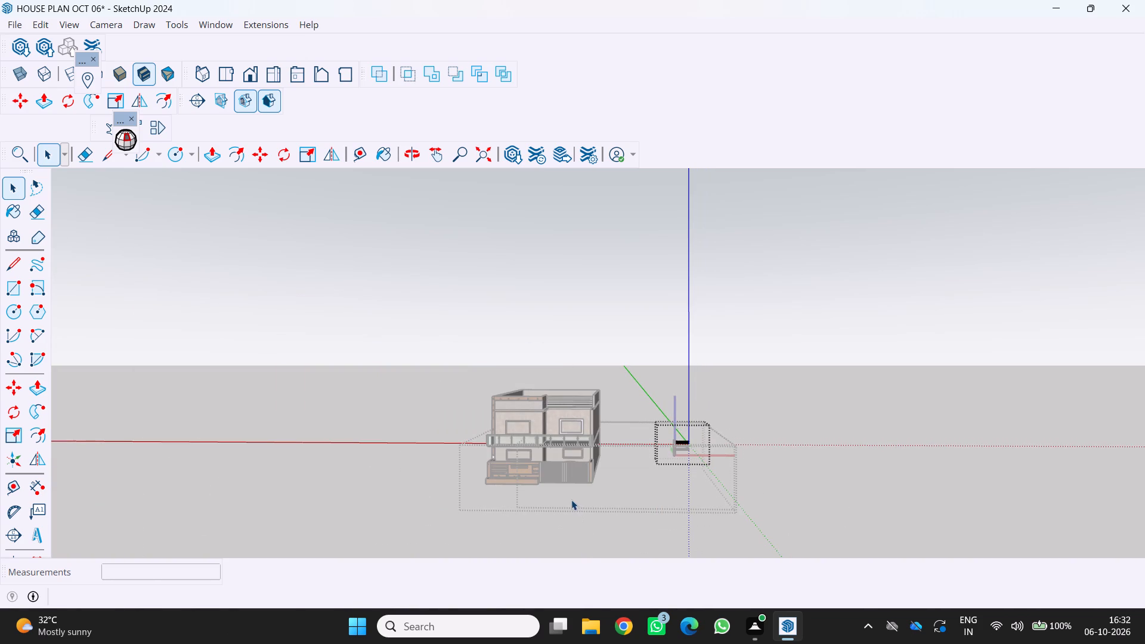
pyautogui.tripleClick(570, 498)
pyautogui.doubleClick(570, 498)
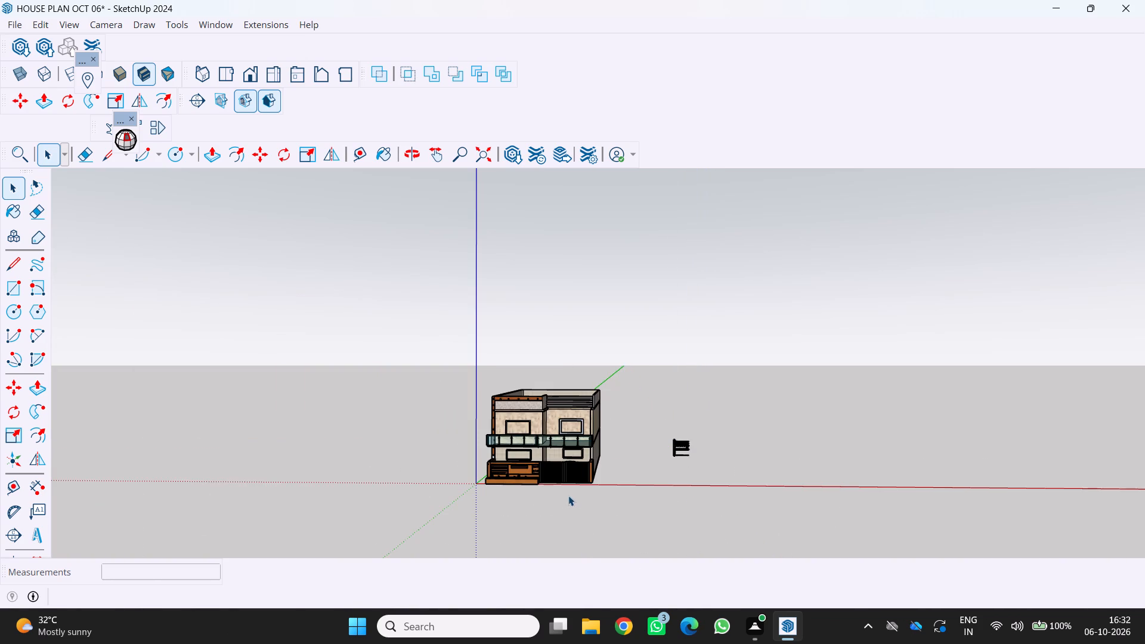
# Open the leftover gate group again and delete the vertical end post of the black slatted panel.
pyautogui.scroll(14, 566, 494)
pyautogui.moveTo(573, 491); pyautogui.dragTo(589, 507, button='middle')
pyautogui.scroll(-7, 589, 507)
pyautogui.moveTo(589, 507); pyautogui.dragTo(555, 484, button='middle')
pyautogui.scroll(1, 589, 507)
pyautogui.scroll(-3, 555, 484)
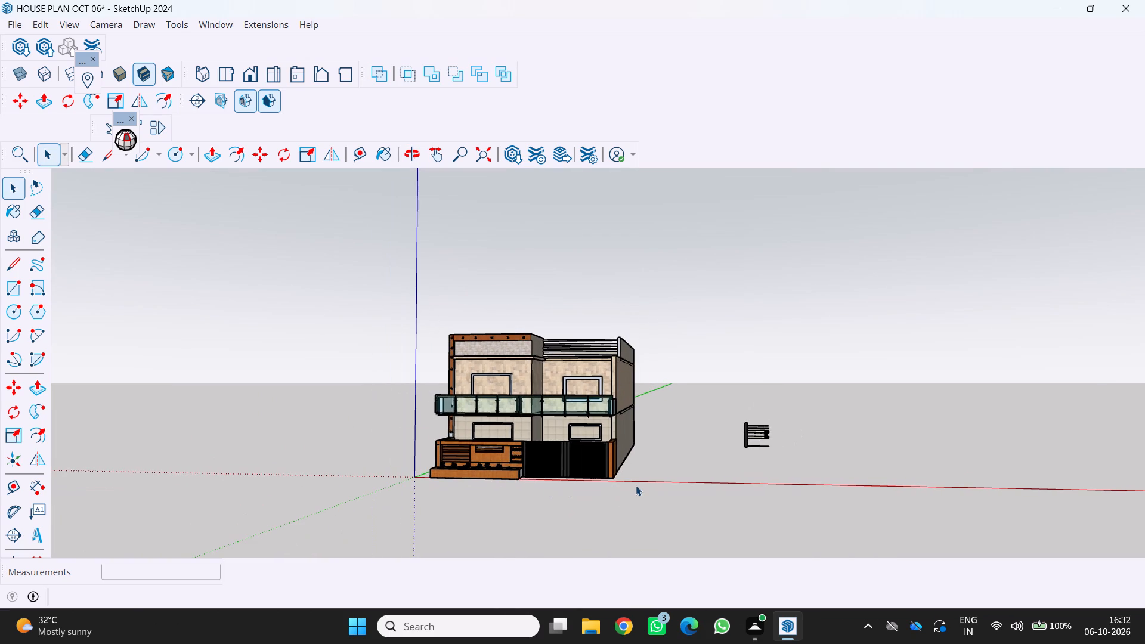
pyautogui.moveTo(560, 503); pyautogui.dragTo(522, 514, button='middle')
pyautogui.scroll(5, 691, 458)
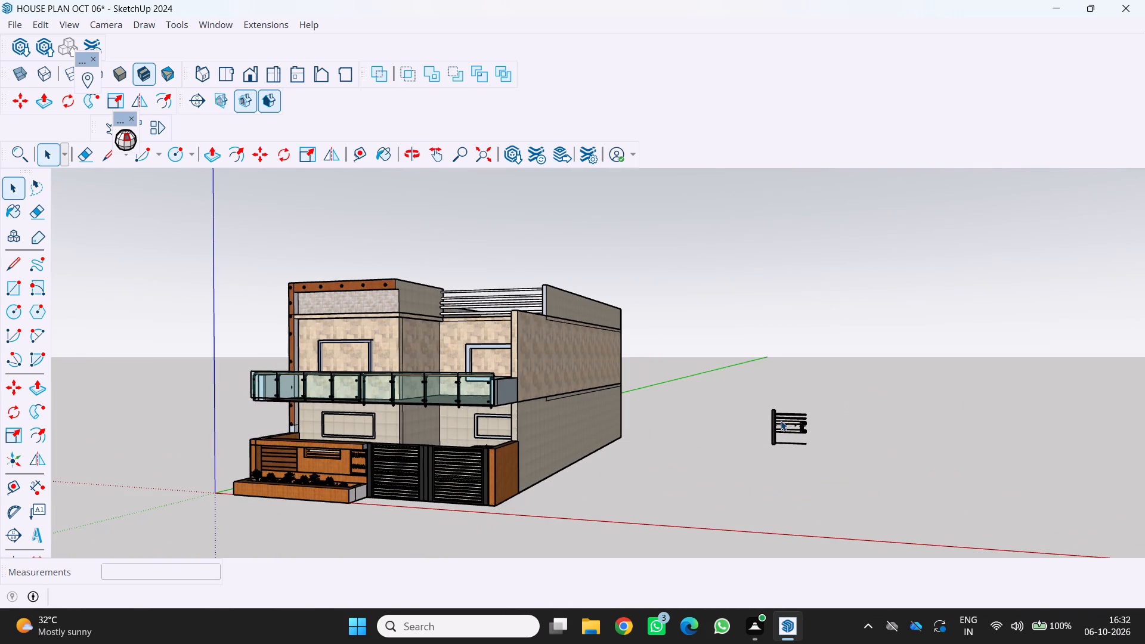
pyautogui.click(781, 420)
pyautogui.tripleClick(780, 420)
pyautogui.tripleClick(778, 419)
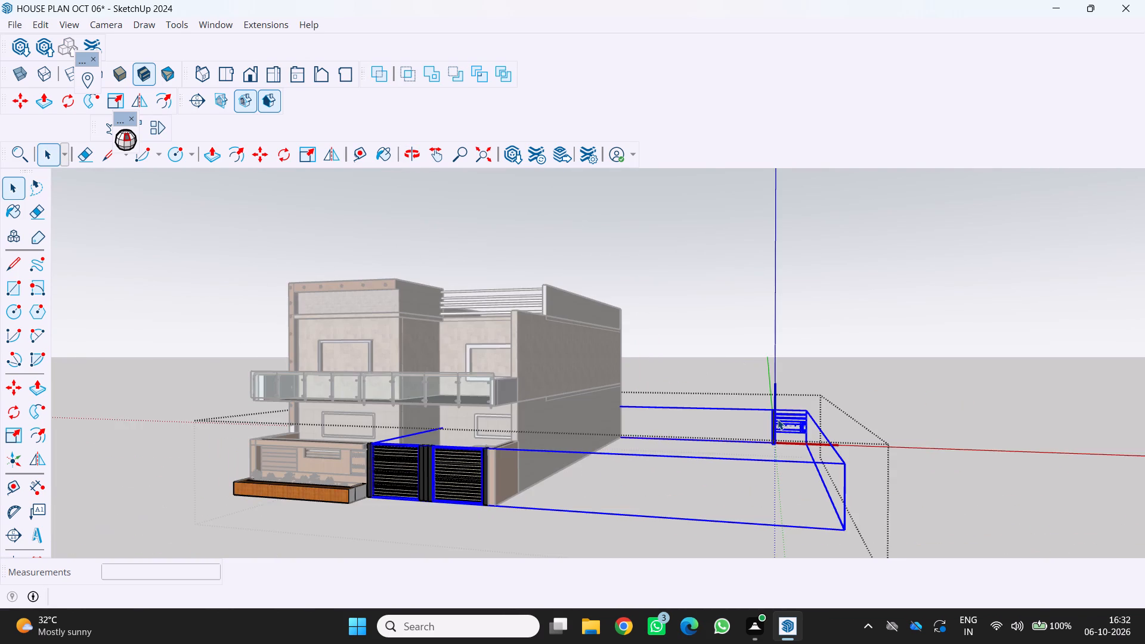
pyautogui.press('Delete')
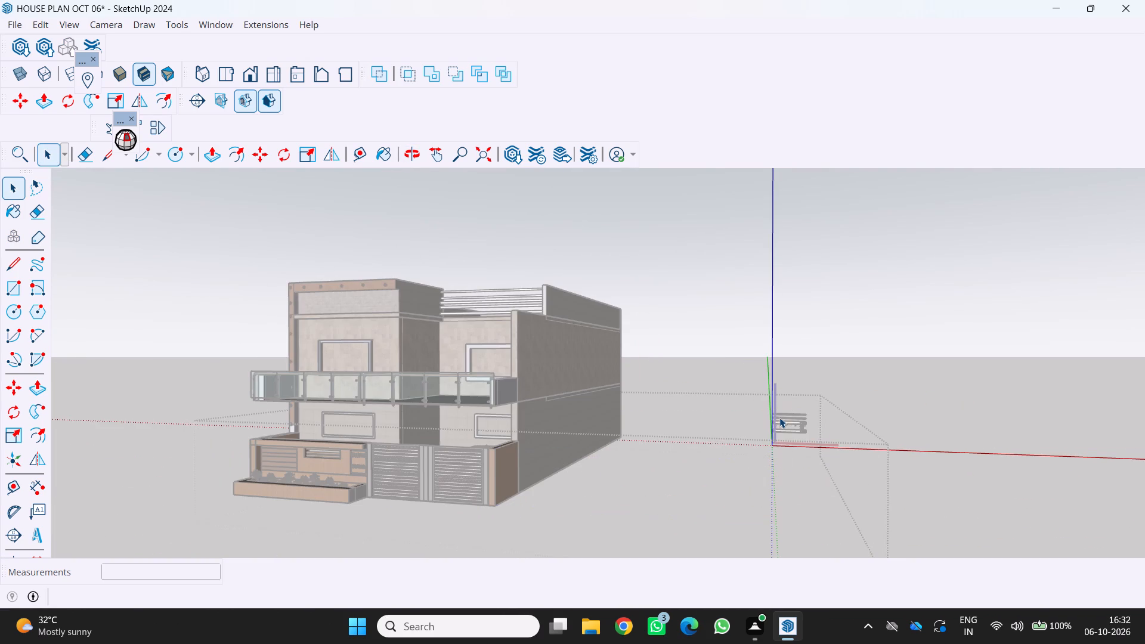
# Delete the selected top slat pieces of the leftover panel and picked geometry inside the upper slat's nested group.
pyautogui.scroll(5, 779, 417)
pyautogui.doubleClick(780, 419)
pyautogui.doubleClick(781, 419)
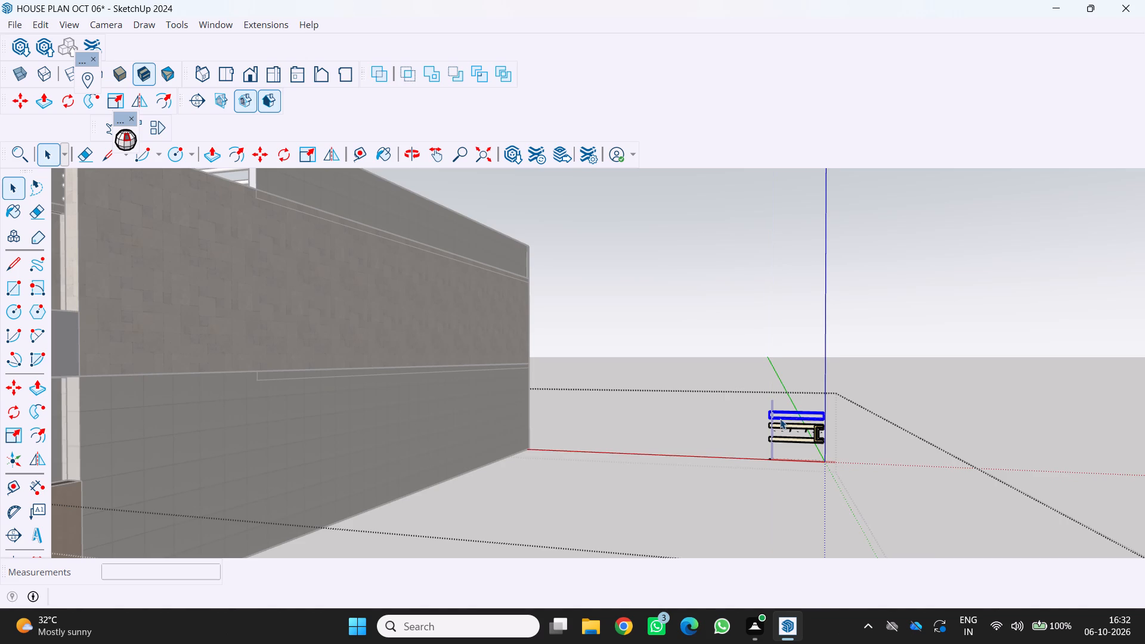
pyautogui.press('Delete')
pyautogui.doubleClick(779, 419)
pyautogui.press('Delete')
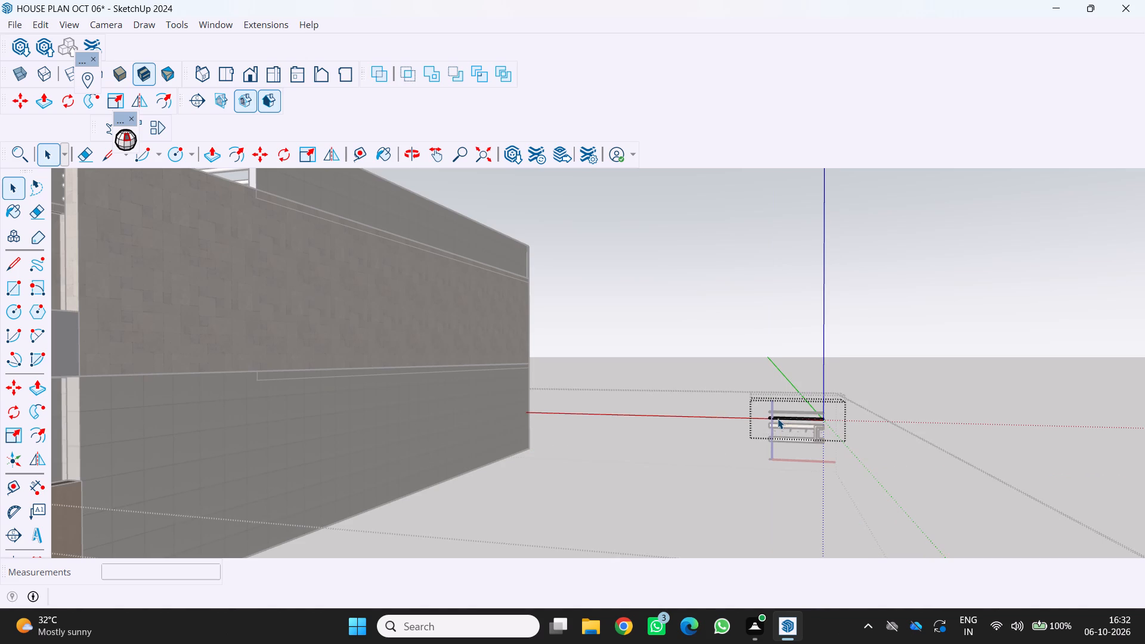
pyautogui.click(783, 430)
pyautogui.click(783, 430)
pyautogui.tripleClick(783, 428)
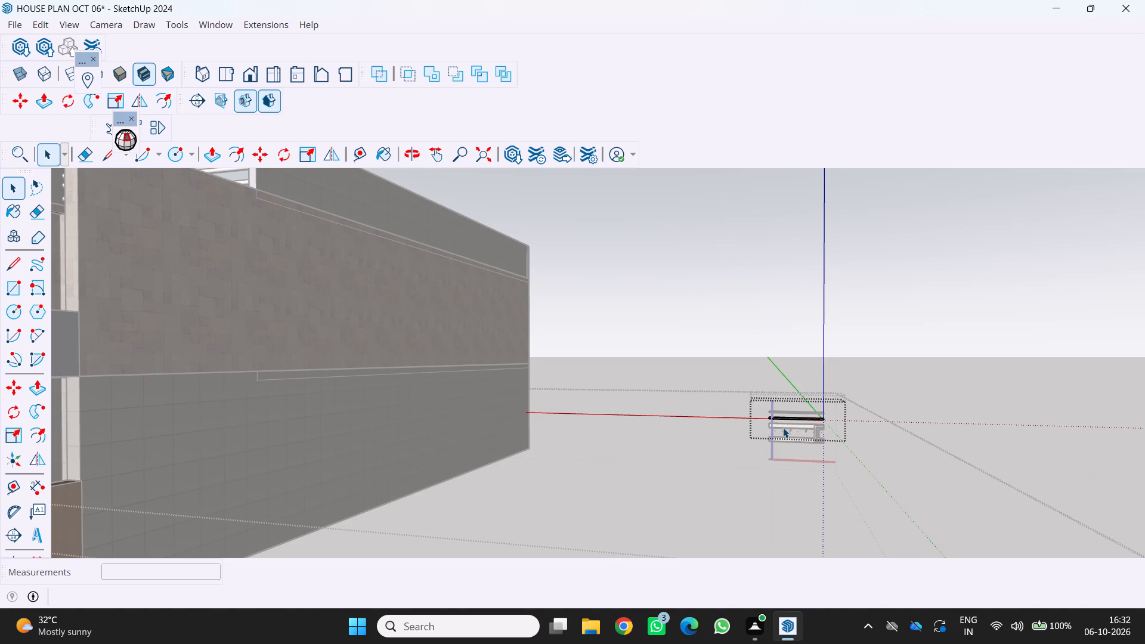
pyautogui.doubleClick(781, 415)
pyautogui.press('Delete')
pyautogui.press('Delete')
pyautogui.doubleClick(779, 422)
pyautogui.press('Delete')
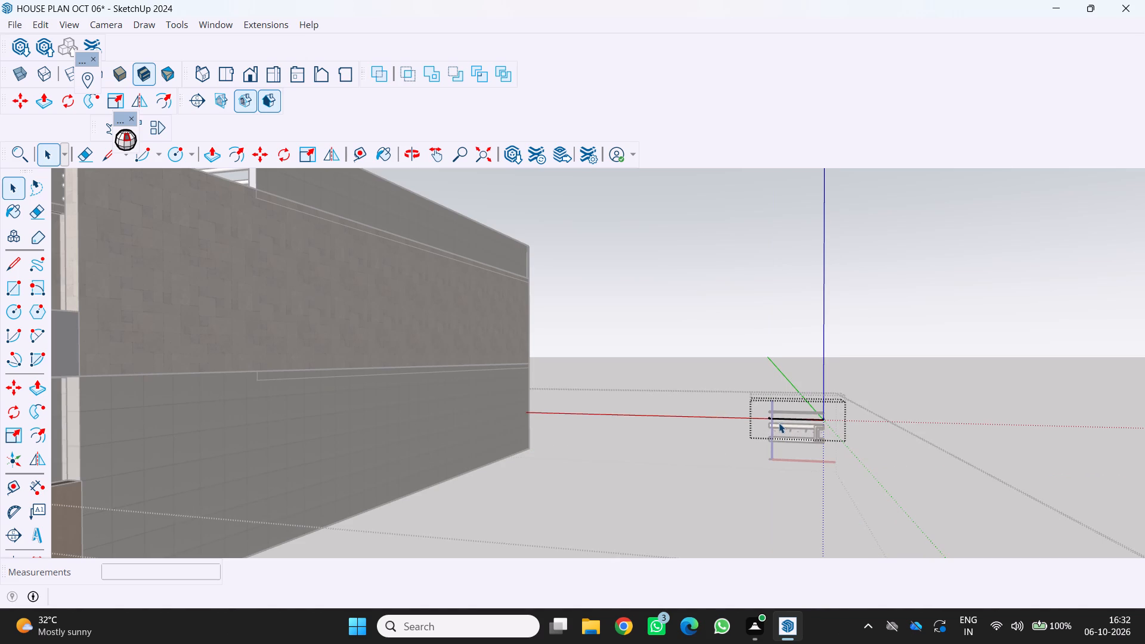
# Delete more remaining faces and edges of the upper slats inside the leftover panel's nested groups.
pyautogui.click(780, 435)
pyautogui.click(780, 435)
pyautogui.press('Delete')
pyautogui.click(776, 420)
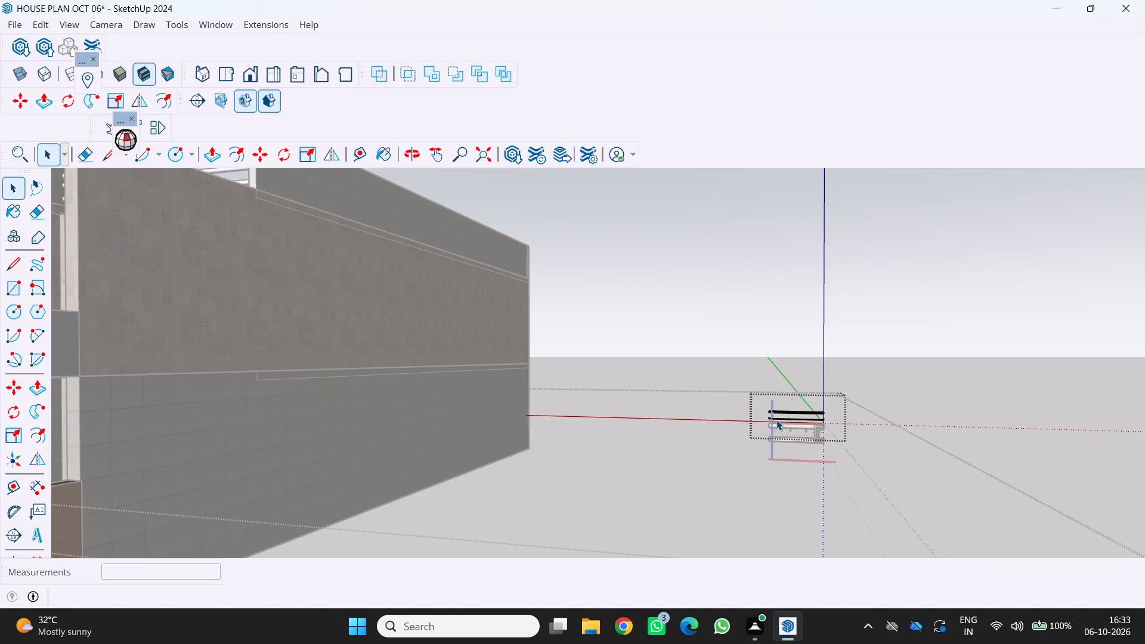
pyautogui.click(776, 420)
pyautogui.press('Delete')
pyautogui.click(776, 421)
pyautogui.doubleClick(775, 432)
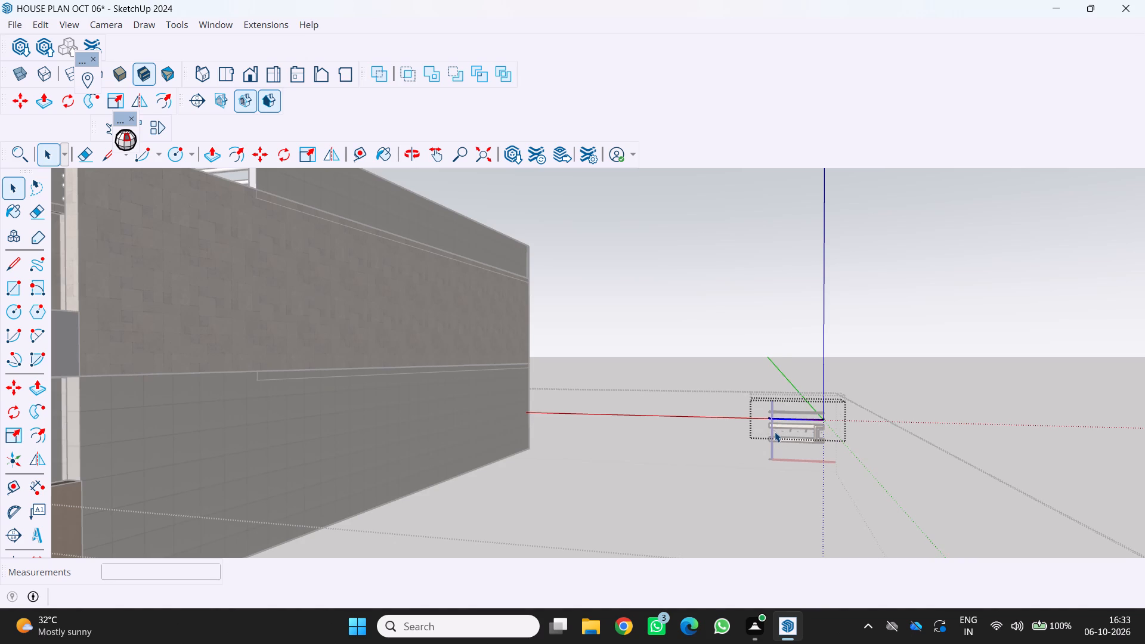
pyautogui.press('Delete')
pyautogui.press('Delete')
pyautogui.doubleClick(772, 417)
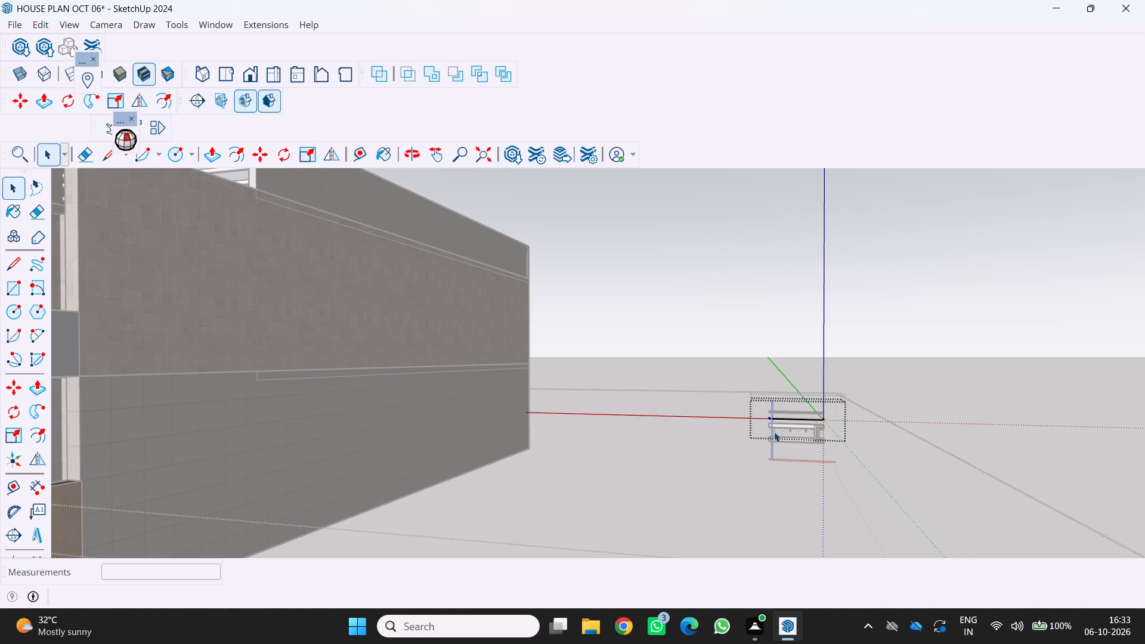
pyautogui.click(778, 422)
pyautogui.tripleClick(779, 424)
pyautogui.press('Delete')
# Close the opened slat groups and the leftover gate group to return to the whole house model.
pyautogui.scroll(-3, 779, 425)
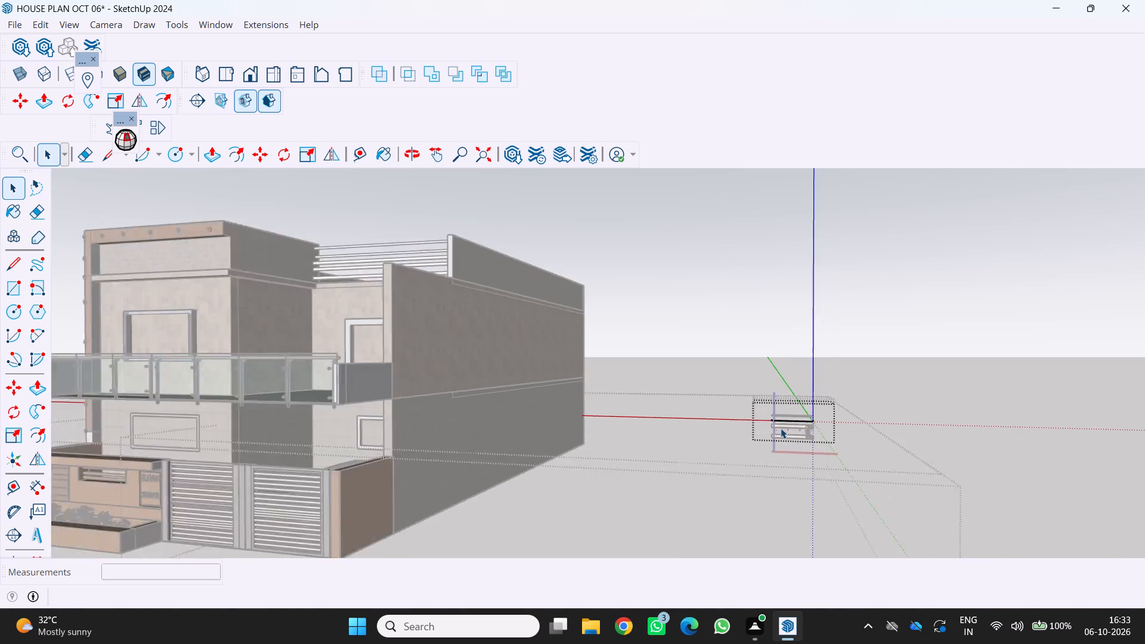
pyautogui.scroll(-6, 781, 428)
pyautogui.press('v')
pyautogui.press('End')
pyautogui.press('space')
pyautogui.press('End')
pyautogui.press('space')
pyautogui.press('End')
pyautogui.press('End')
pyautogui.press('End')
pyautogui.press('End')
pyautogui.press('End')
pyautogui.press('End')
pyautogui.press('End')
pyautogui.press('End')
pyautogui.press('End')
pyautogui.press('End')
pyautogui.press('End')
pyautogui.press('End')
pyautogui.press('End')
pyautogui.press('End')
pyautogui.press('End')
pyautogui.press('End')
pyautogui.press('End')
pyautogui.press('End')
pyautogui.press('End')
pyautogui.press('End')
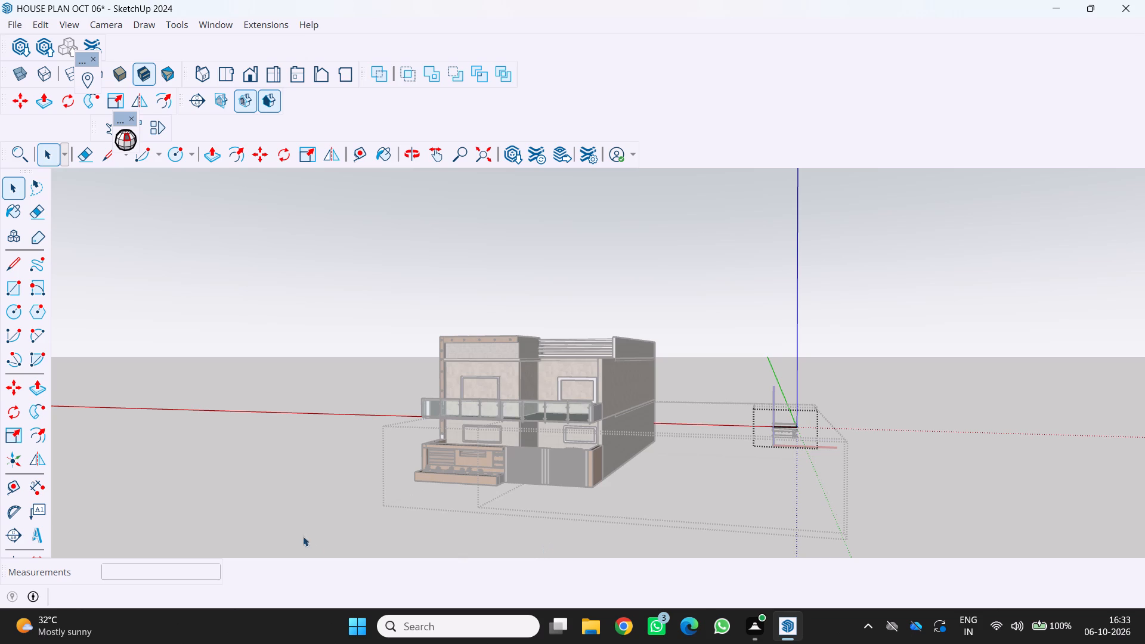
pyautogui.click(283, 518)
pyautogui.click(278, 496)
pyautogui.tripleClick(278, 494)
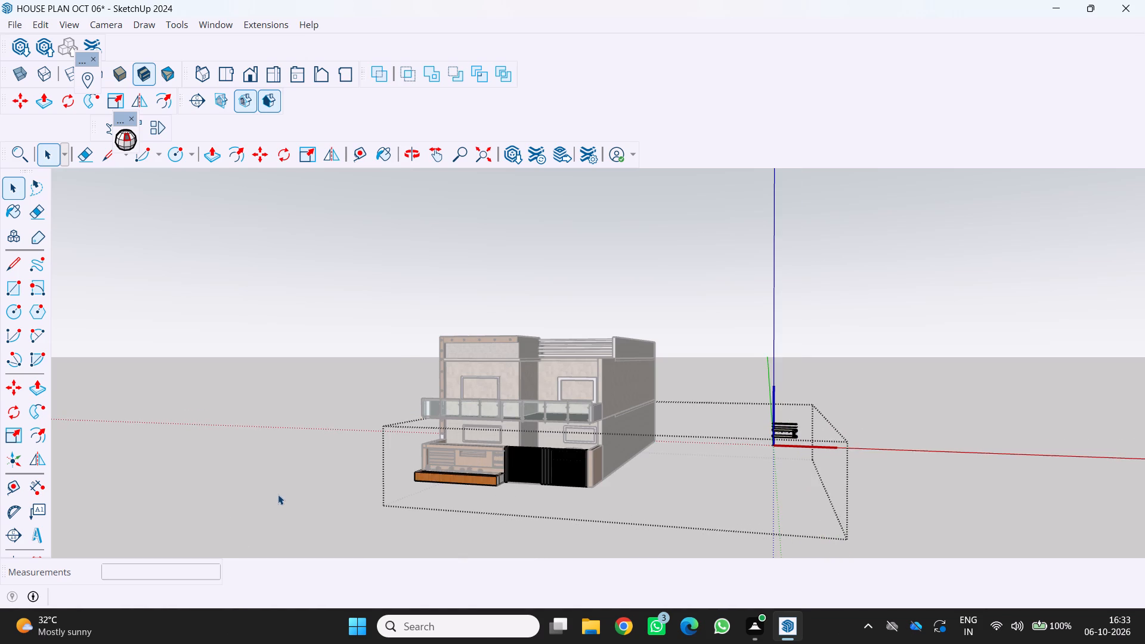
pyautogui.click(278, 494)
pyautogui.click(278, 494)
# Examine the house's front elevation together with the remaining slat pieces beside it.
pyautogui.moveTo(278, 494); pyautogui.dragTo(349, 490, button='middle')
pyautogui.scroll(4, 349, 490)
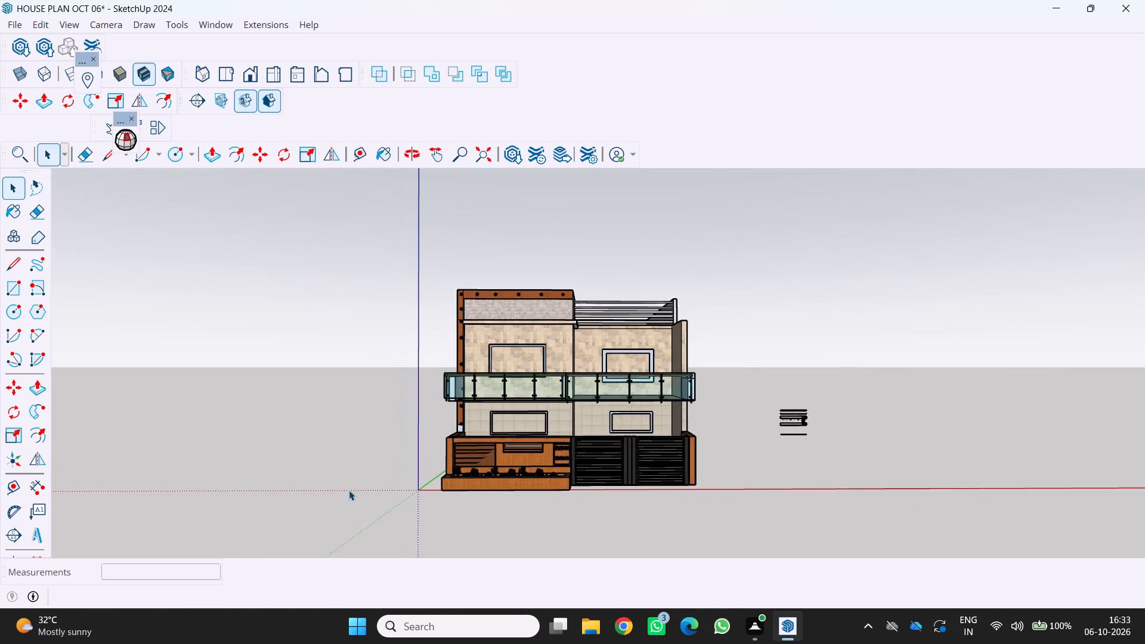
pyautogui.scroll(2, 349, 490)
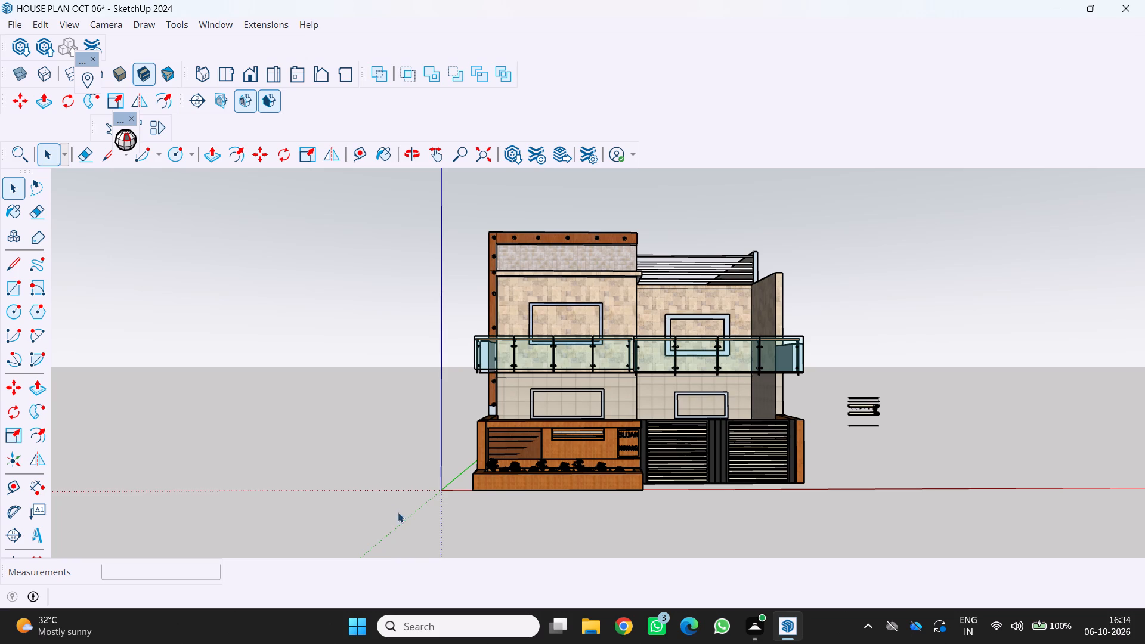
pyautogui.scroll(1, 328, 599)
pyautogui.scroll(2, 438, 587)
pyautogui.moveTo(359, 606); pyautogui.dragTo(294, 616, button='middle')
pyautogui.scroll(1, 359, 606)
pyautogui.scroll(1, 437, 589)
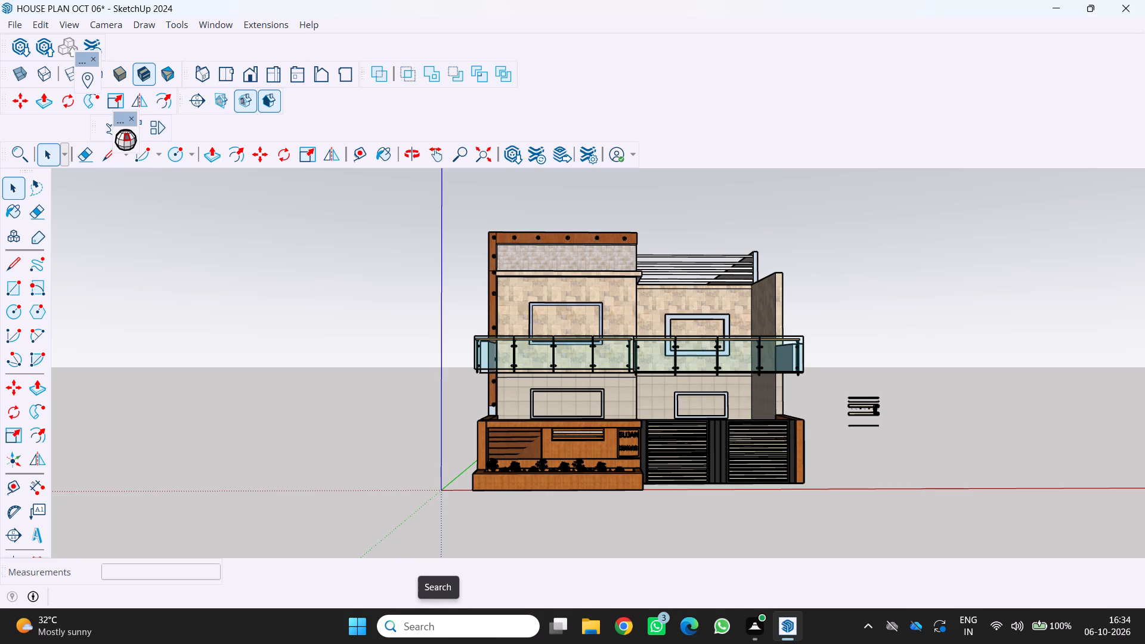
# Examine the whole house from the front, from above and from the gate side, along with the leftover slats beside it.
pyautogui.scroll(-2, 440, 626)
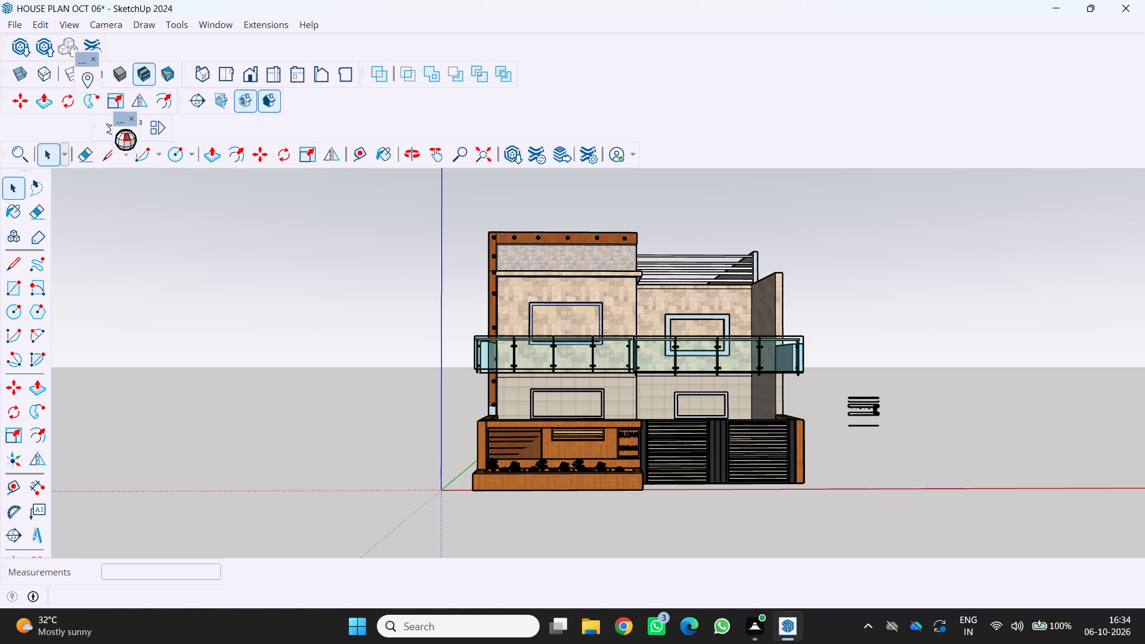
pyautogui.scroll(-2, 311, 495)
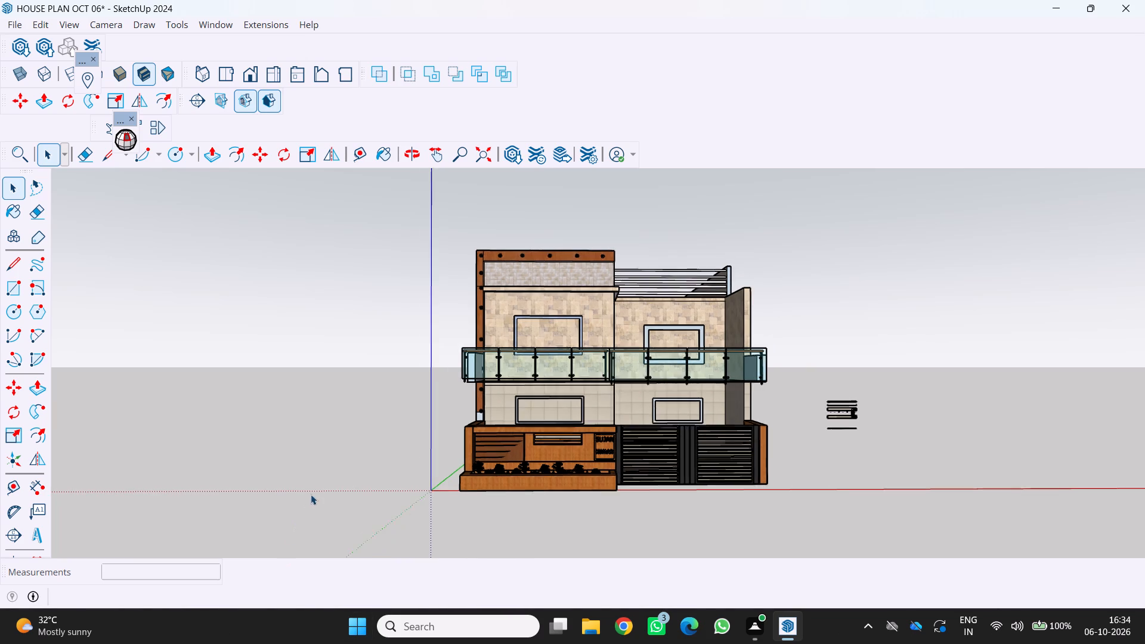
pyautogui.scroll(-1, 311, 494)
pyautogui.moveTo(311, 485); pyautogui.dragTo(334, 530, button='middle')
pyautogui.scroll(-3, 334, 530)
pyautogui.moveTo(348, 472); pyautogui.dragTo(351, 529, button='middle')
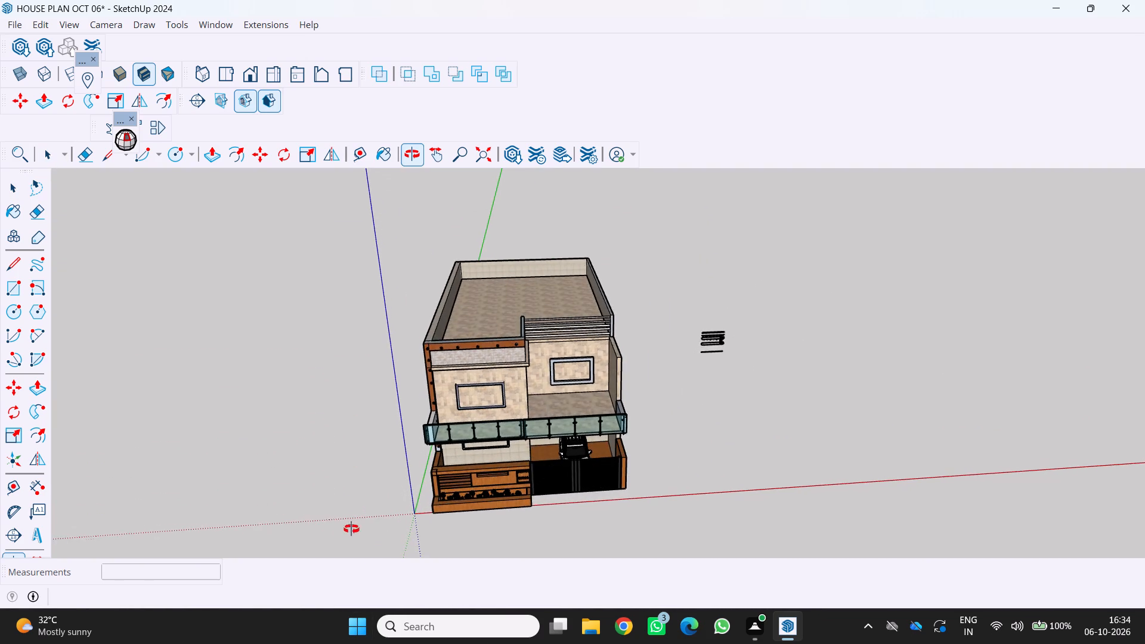
pyautogui.moveTo(351, 529); pyautogui.dragTo(350, 529, button='middle')
pyautogui.scroll(3, 356, 489)
pyautogui.moveTo(356, 488); pyautogui.dragTo(342, 392, button='middle')
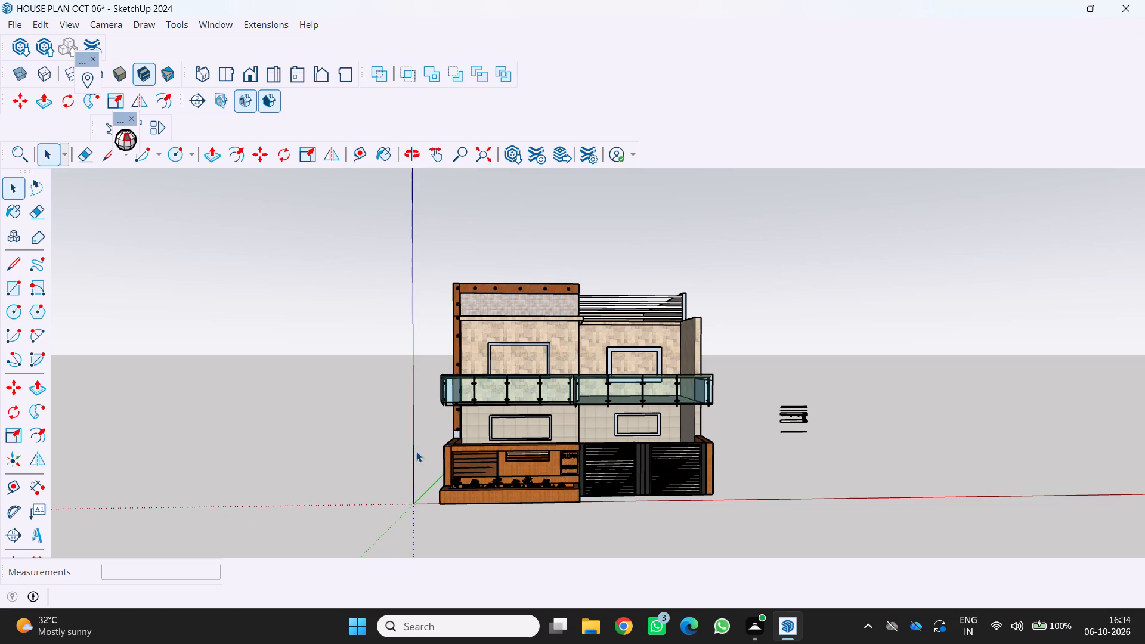
pyautogui.moveTo(392, 415); pyautogui.dragTo(407, 451, button='middle')
pyautogui.scroll(-5, 407, 451)
pyautogui.moveTo(391, 447); pyautogui.dragTo(299, 402, button='middle')
pyautogui.scroll(1, 391, 447)
pyautogui.scroll(4, 299, 402)
pyautogui.moveTo(639, 477); pyautogui.dragTo(677, 489, button='middle')
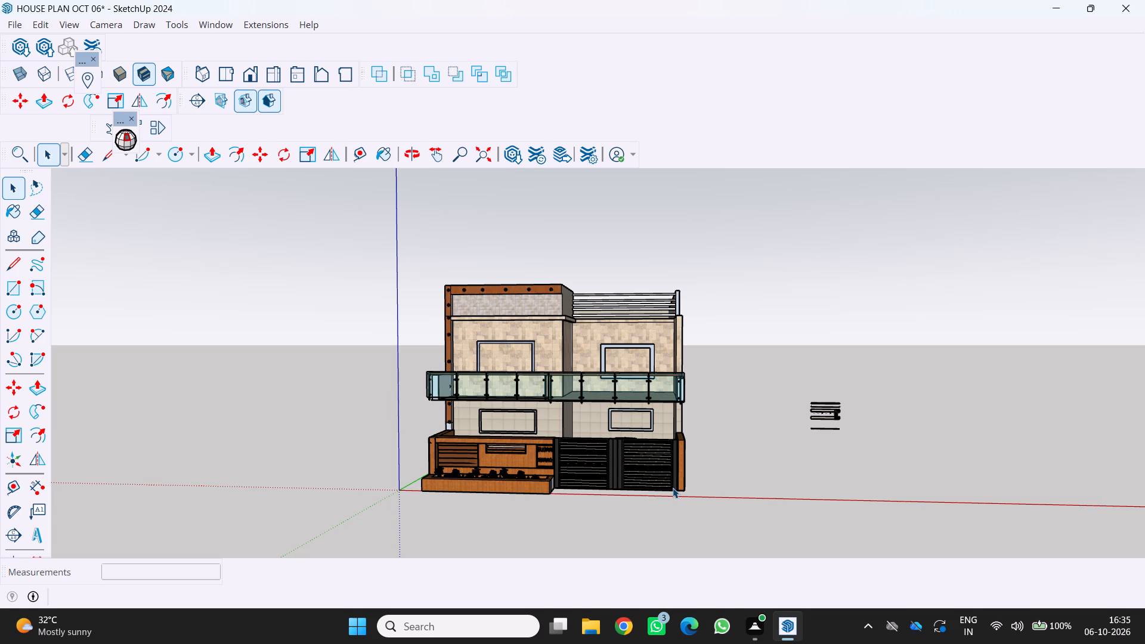
pyautogui.scroll(-4, 559, 457)
pyautogui.moveTo(554, 451); pyautogui.dragTo(571, 458, button='middle')
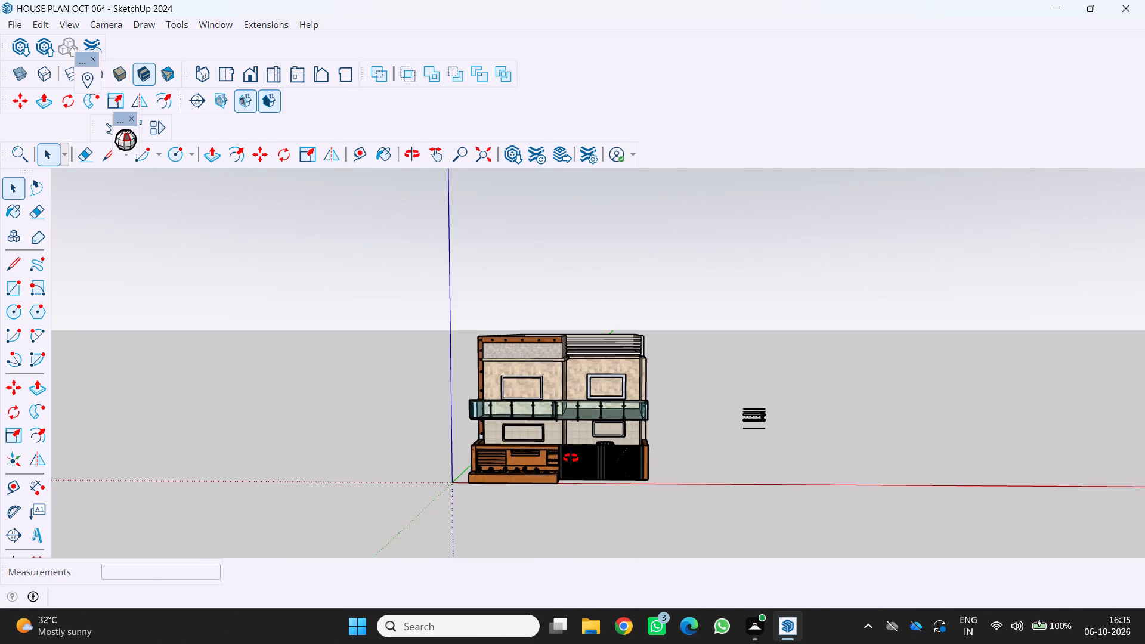
pyautogui.moveTo(571, 458); pyautogui.dragTo(571, 458, button='middle')
pyautogui.scroll(-4, 571, 458)
pyautogui.moveTo(565, 457); pyautogui.dragTo(603, 497, button='middle')
pyautogui.scroll(12, 603, 497)
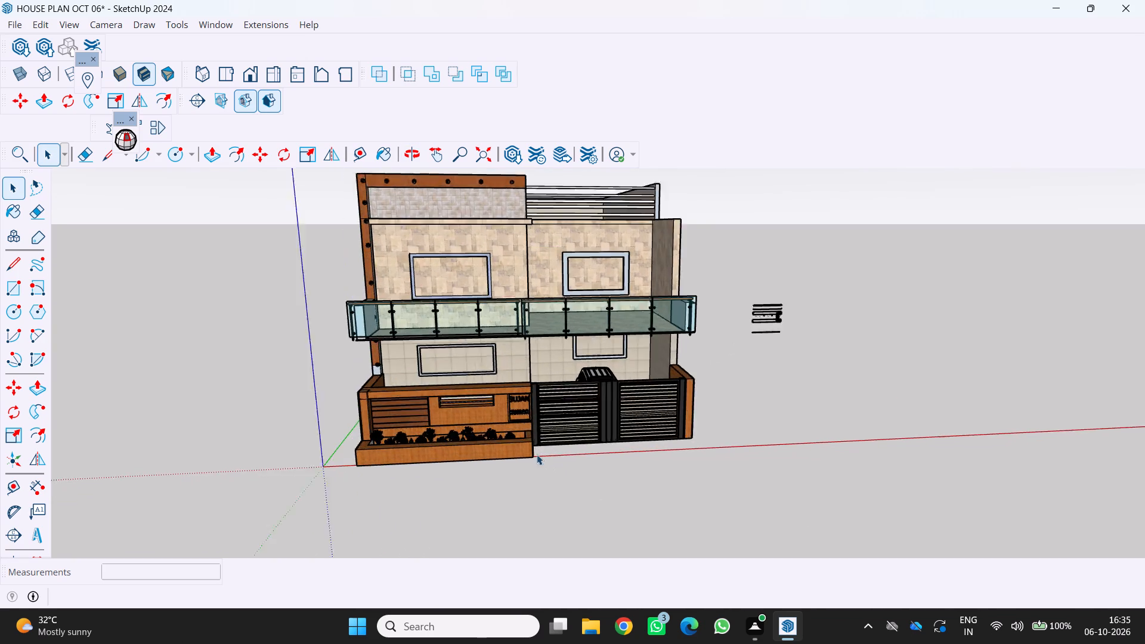
pyautogui.moveTo(528, 451); pyautogui.dragTo(540, 458, button='middle')
pyautogui.scroll(-6, 540, 458)
pyautogui.scroll(2, 529, 453)
pyautogui.moveTo(525, 453); pyautogui.dragTo(280, 336, button='middle')
pyautogui.scroll(5, 500, 392)
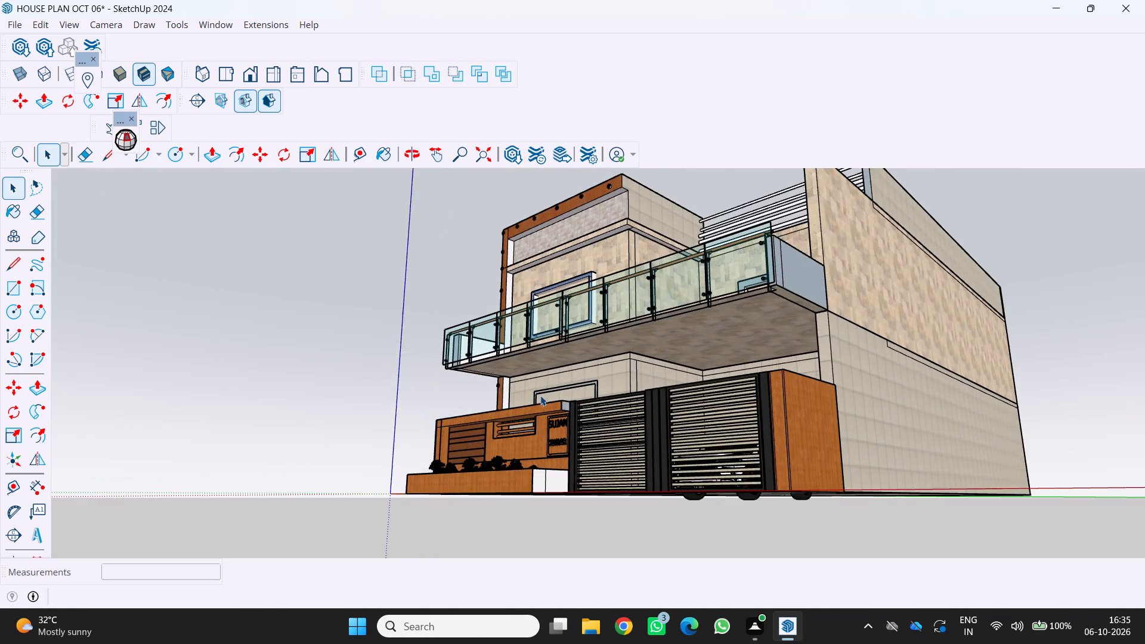
pyautogui.middleClick(540, 395)
pyautogui.scroll(-5, 540, 395)
pyautogui.moveTo(537, 396); pyautogui.dragTo(758, 485, button='middle')
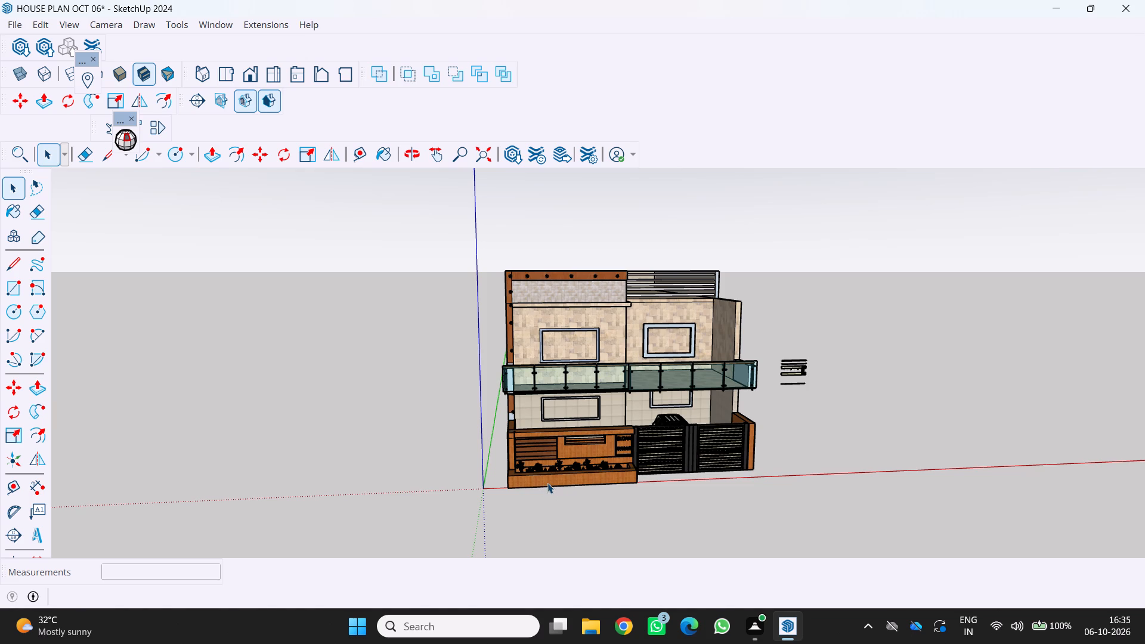
# Examine the front boundary wall, planter, nameplate and slatted gates up close, and the front elevation above them.
pyautogui.scroll(8, 604, 493)
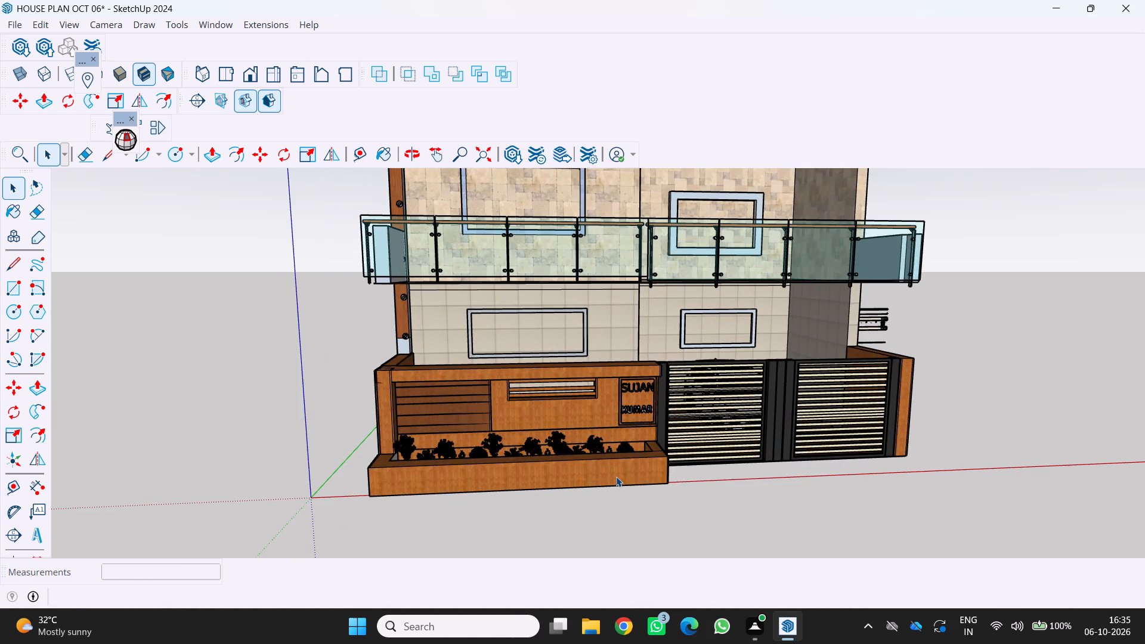
pyautogui.scroll(7, 625, 482)
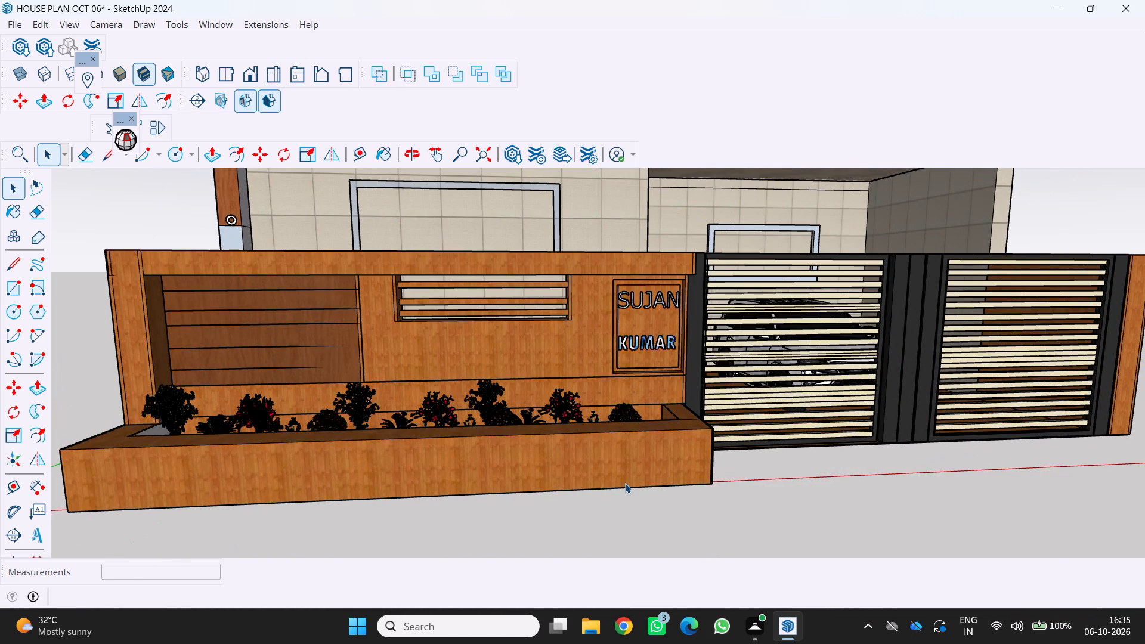
pyautogui.scroll(-3, 624, 484)
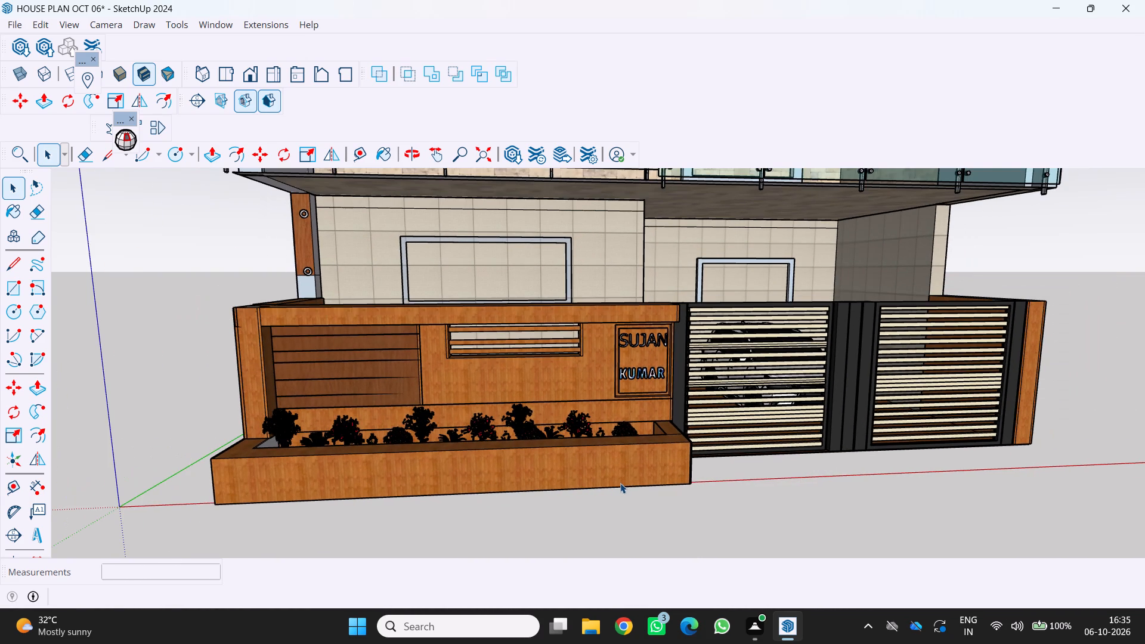
pyautogui.scroll(-2, 620, 482)
pyautogui.moveTo(617, 482); pyautogui.dragTo(579, 415, button='middle')
pyautogui.scroll(-3, 579, 415)
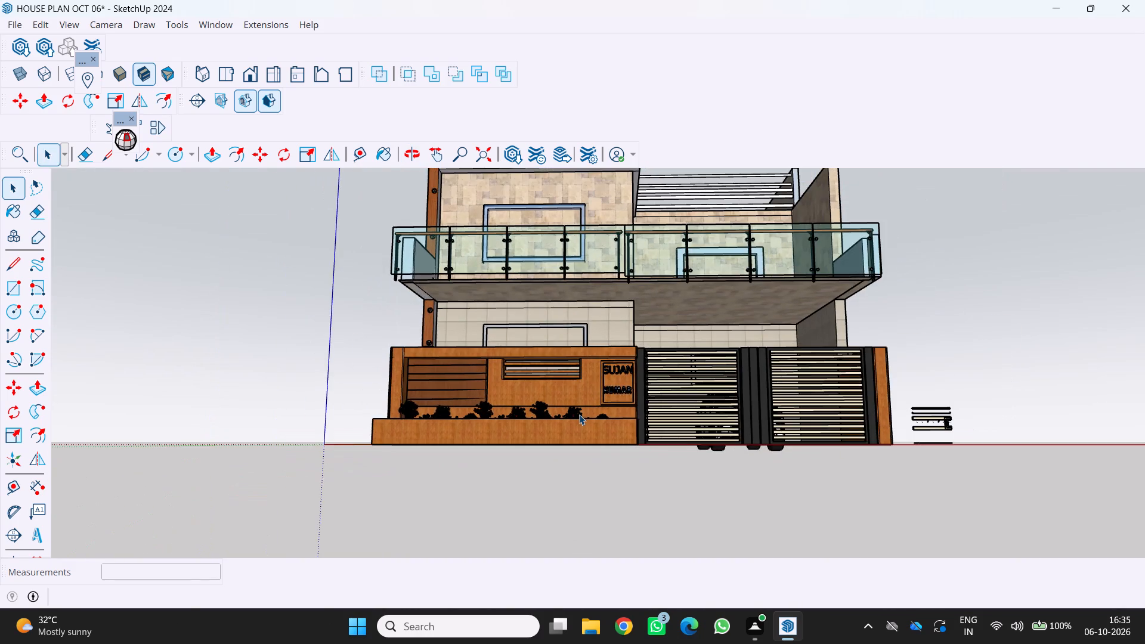
pyautogui.scroll(-1, 579, 414)
pyautogui.moveTo(578, 414); pyautogui.dragTo(581, 460, button='middle')
pyautogui.scroll(-4, 581, 460)
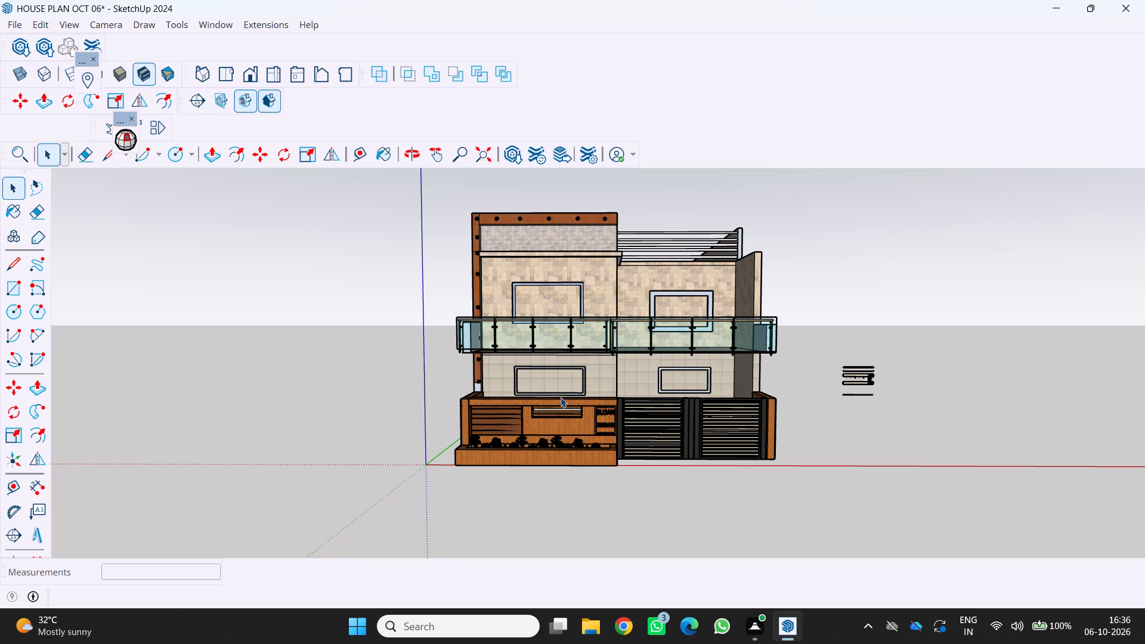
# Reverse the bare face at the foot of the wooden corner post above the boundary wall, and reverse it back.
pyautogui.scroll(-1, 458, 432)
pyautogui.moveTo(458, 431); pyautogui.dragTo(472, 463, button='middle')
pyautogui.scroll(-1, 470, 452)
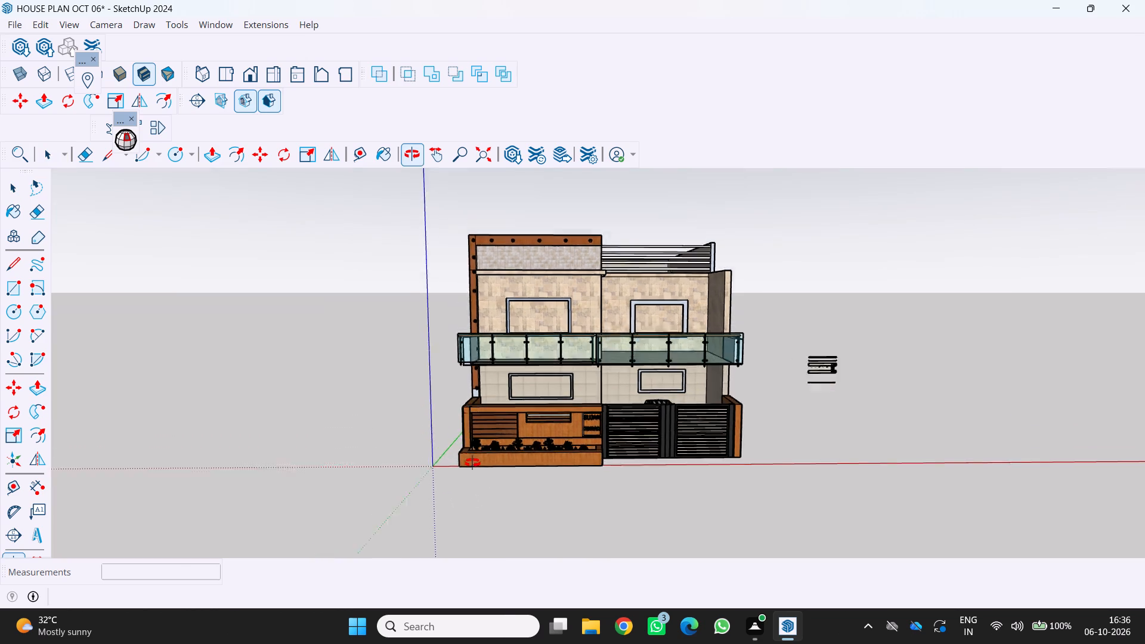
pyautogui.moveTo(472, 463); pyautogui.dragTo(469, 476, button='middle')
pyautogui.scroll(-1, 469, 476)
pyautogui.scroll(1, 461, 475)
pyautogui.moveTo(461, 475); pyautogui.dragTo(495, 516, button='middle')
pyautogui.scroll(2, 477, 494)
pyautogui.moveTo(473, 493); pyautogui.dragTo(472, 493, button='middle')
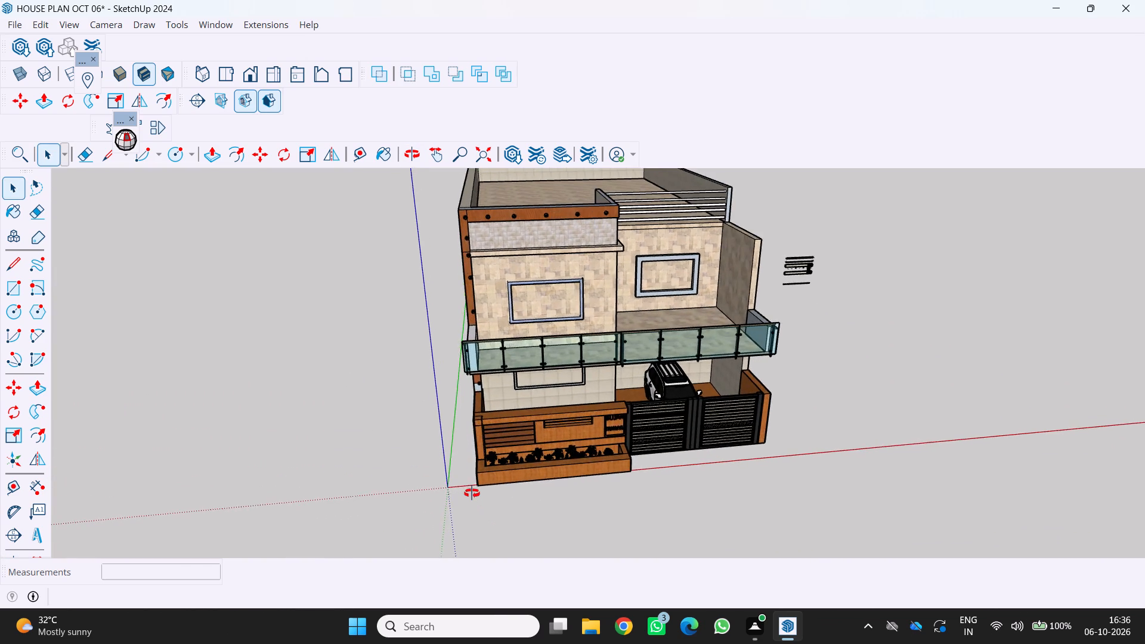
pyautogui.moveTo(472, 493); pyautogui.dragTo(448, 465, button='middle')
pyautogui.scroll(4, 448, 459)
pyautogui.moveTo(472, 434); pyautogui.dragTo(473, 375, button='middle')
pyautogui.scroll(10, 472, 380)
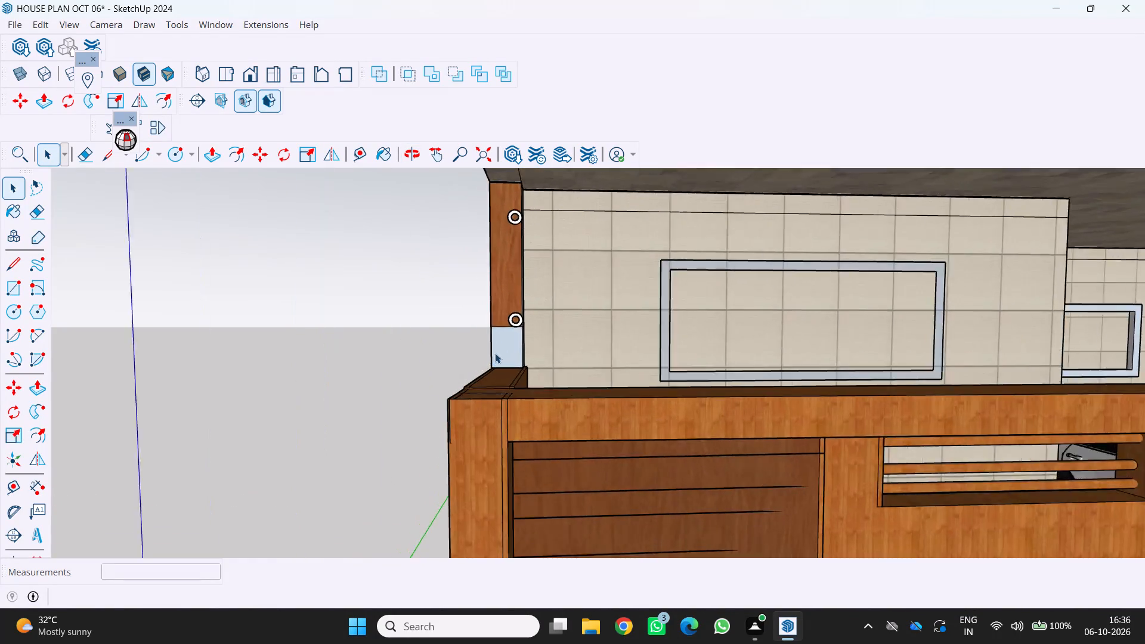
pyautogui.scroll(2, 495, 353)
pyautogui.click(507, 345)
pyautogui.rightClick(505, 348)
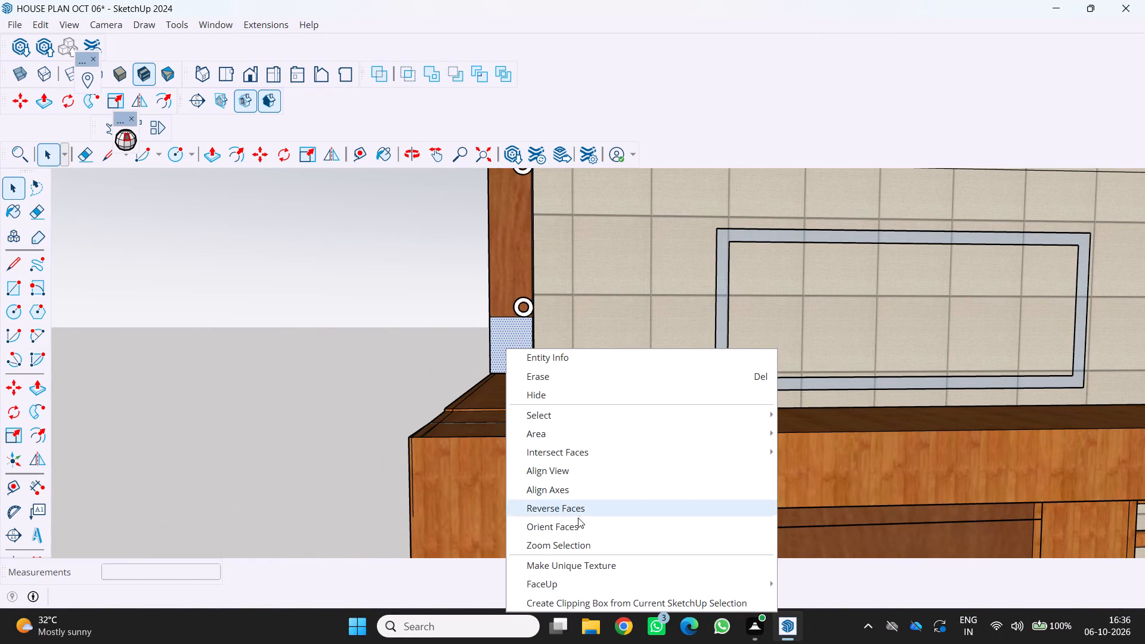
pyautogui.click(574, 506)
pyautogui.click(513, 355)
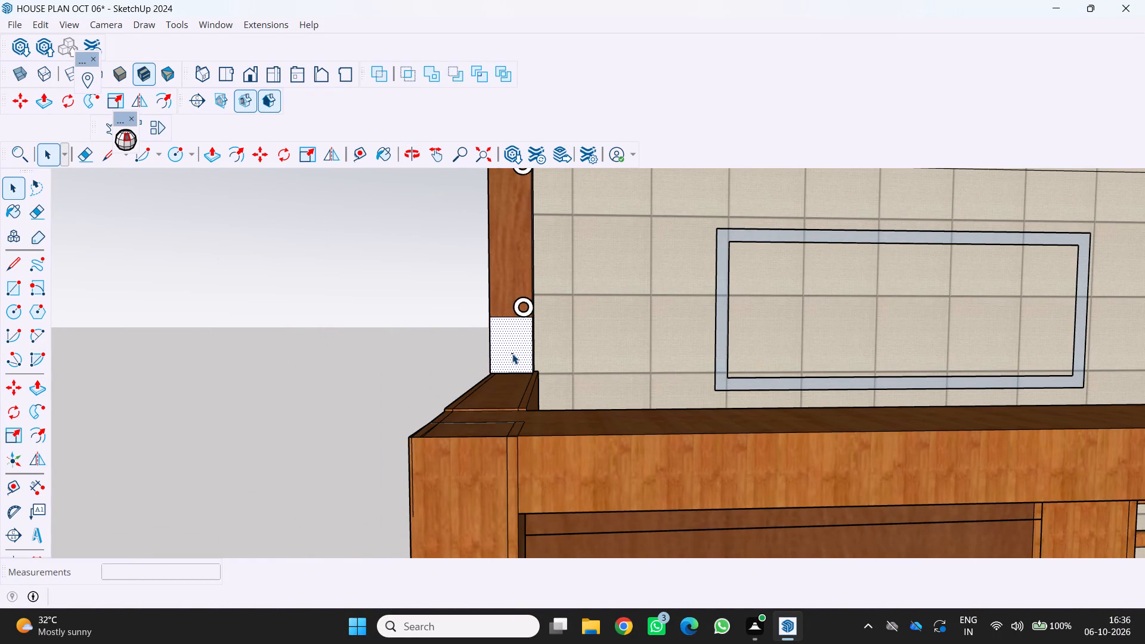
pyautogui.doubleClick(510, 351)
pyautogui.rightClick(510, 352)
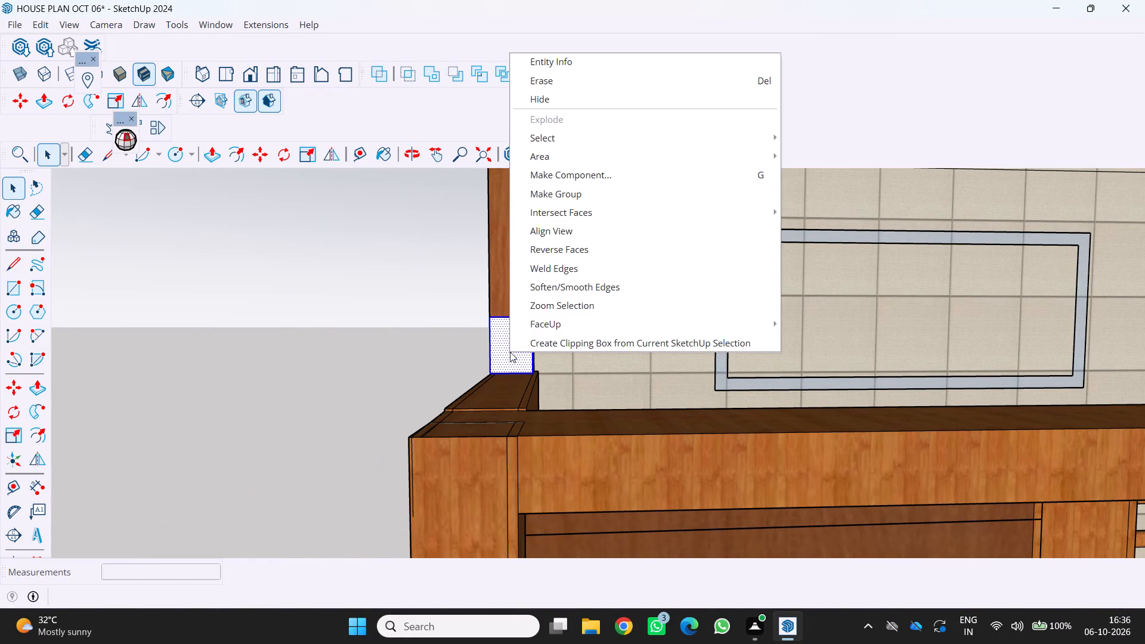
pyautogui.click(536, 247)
# Examine the house's front and gate side for remaining unpainted or reversed faces around the boundary wall, planter and gates.
pyautogui.scroll(-8, 492, 305)
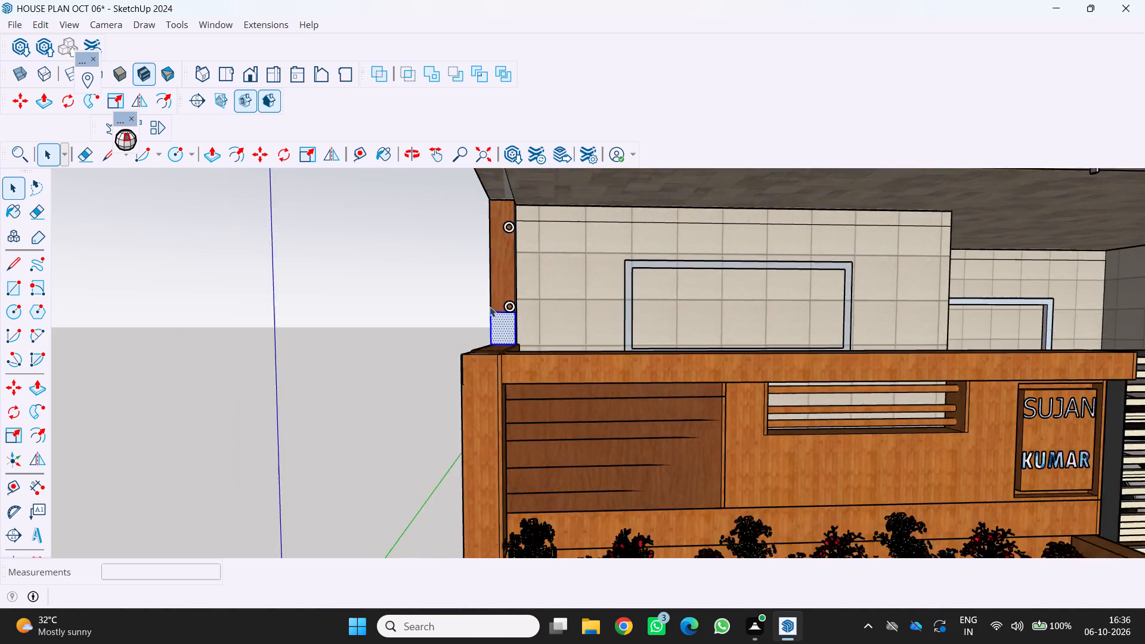
pyautogui.scroll(-7, 490, 306)
pyautogui.moveTo(484, 288); pyautogui.dragTo(441, 369, button='middle')
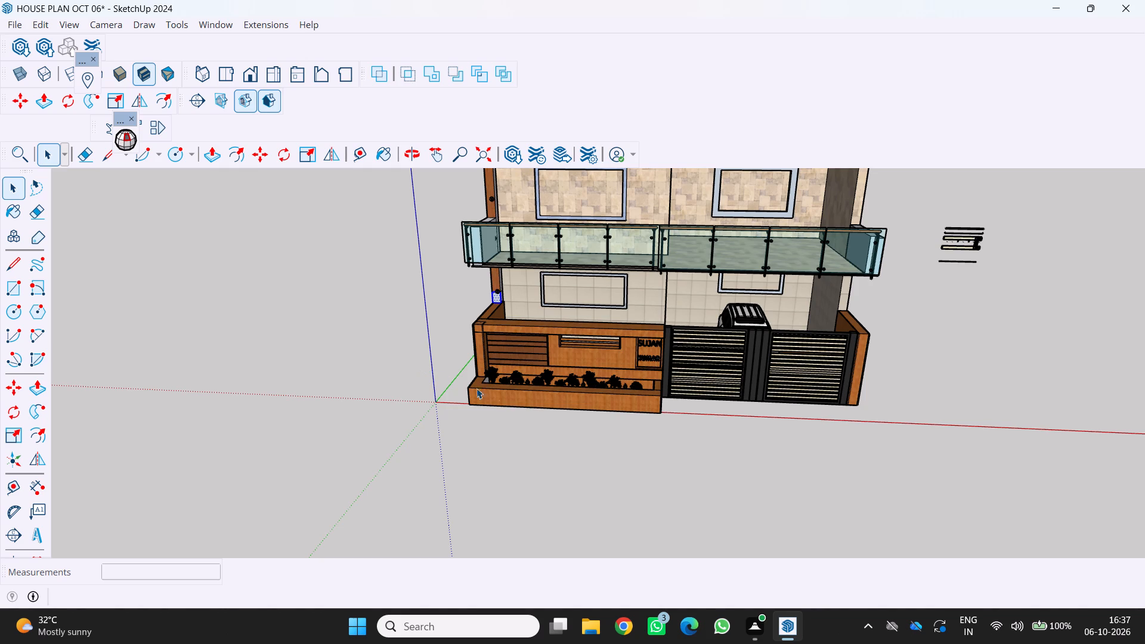
pyautogui.scroll(-5, 468, 356)
pyautogui.moveTo(466, 355); pyautogui.dragTo(296, 333, button='middle')
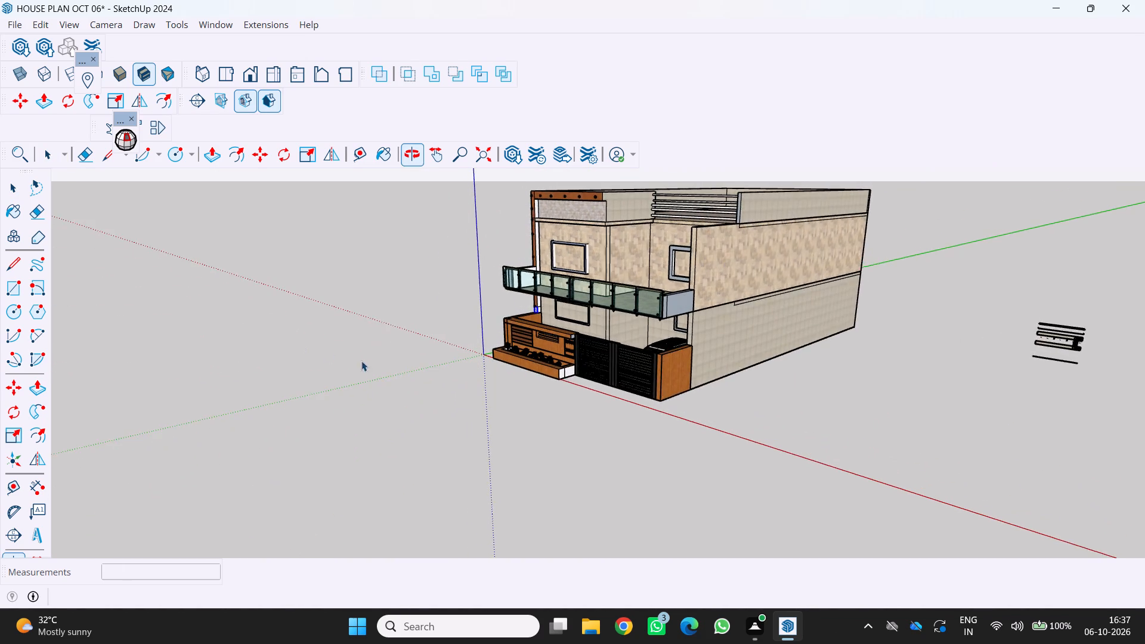
pyautogui.scroll(3, 552, 363)
pyautogui.moveTo(678, 368); pyautogui.dragTo(850, 366, button='middle')
pyautogui.scroll(1, 845, 372)
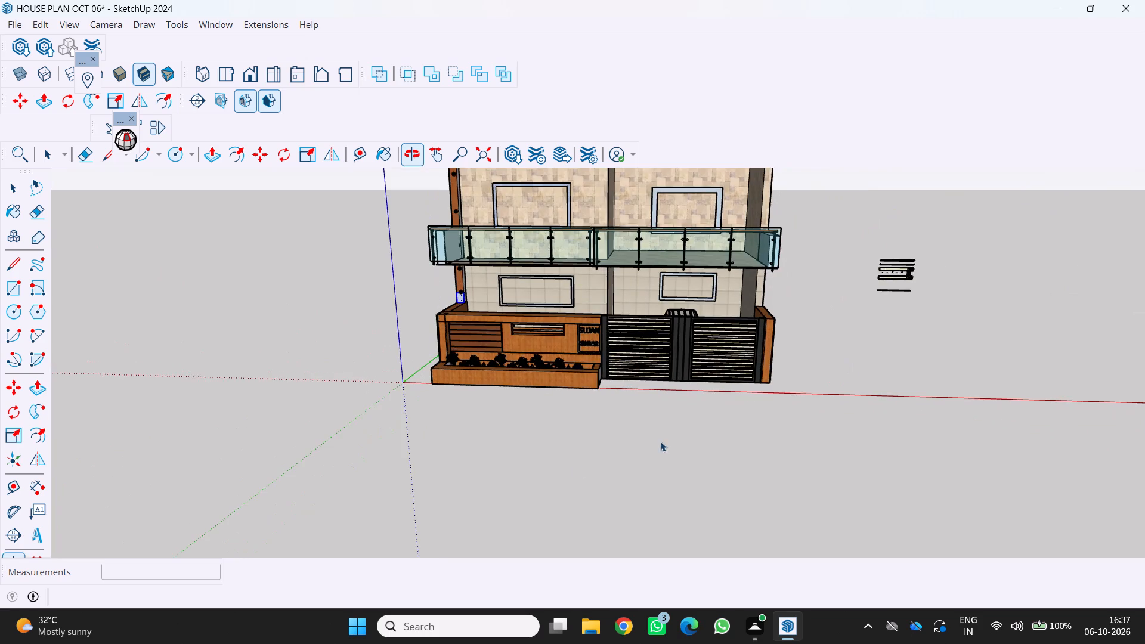
pyautogui.scroll(2, 476, 474)
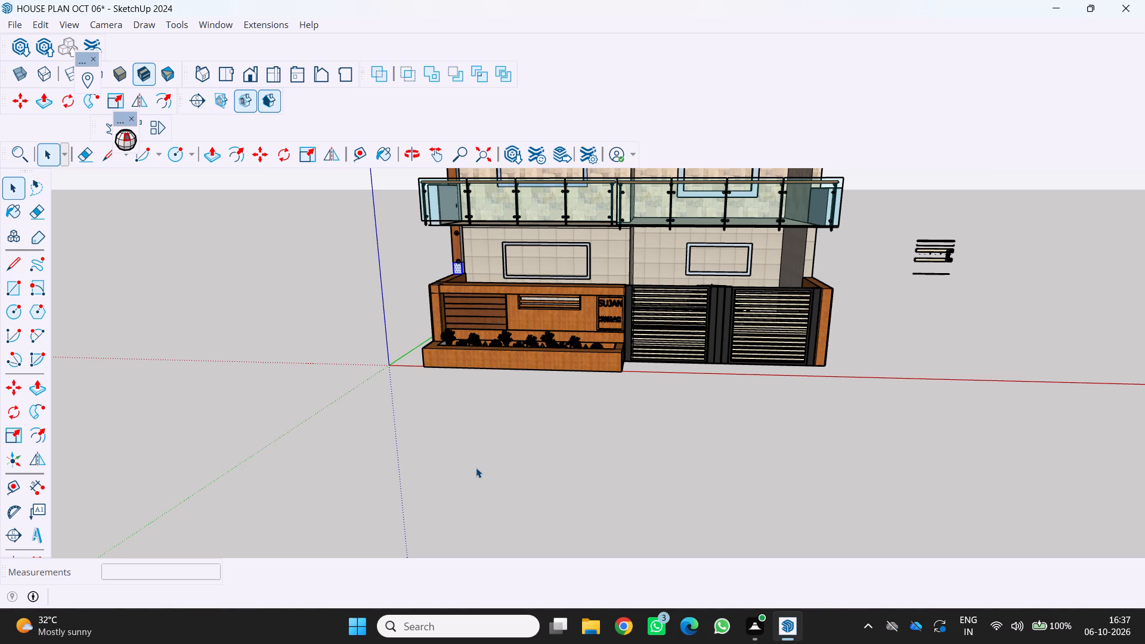
pyautogui.moveTo(476, 467); pyautogui.dragTo(552, 522, button='middle')
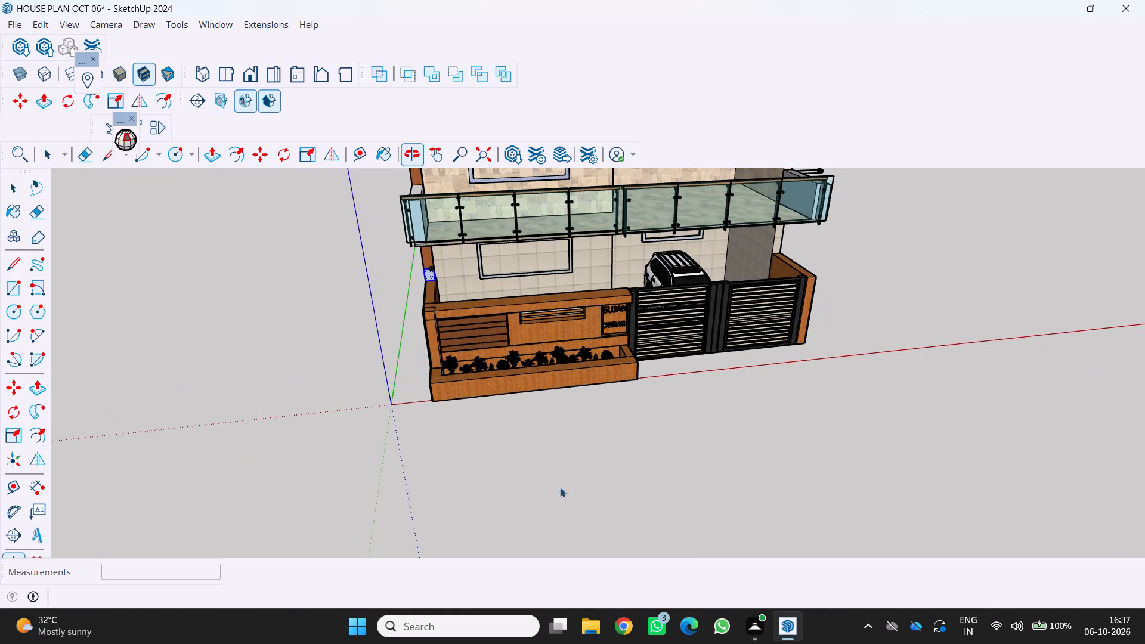
pyautogui.scroll(3, 537, 439)
pyautogui.moveTo(504, 420); pyautogui.dragTo(560, 473, button='middle')
pyautogui.scroll(-3, 561, 473)
pyautogui.moveTo(530, 460); pyautogui.dragTo(429, 411, button='middle')
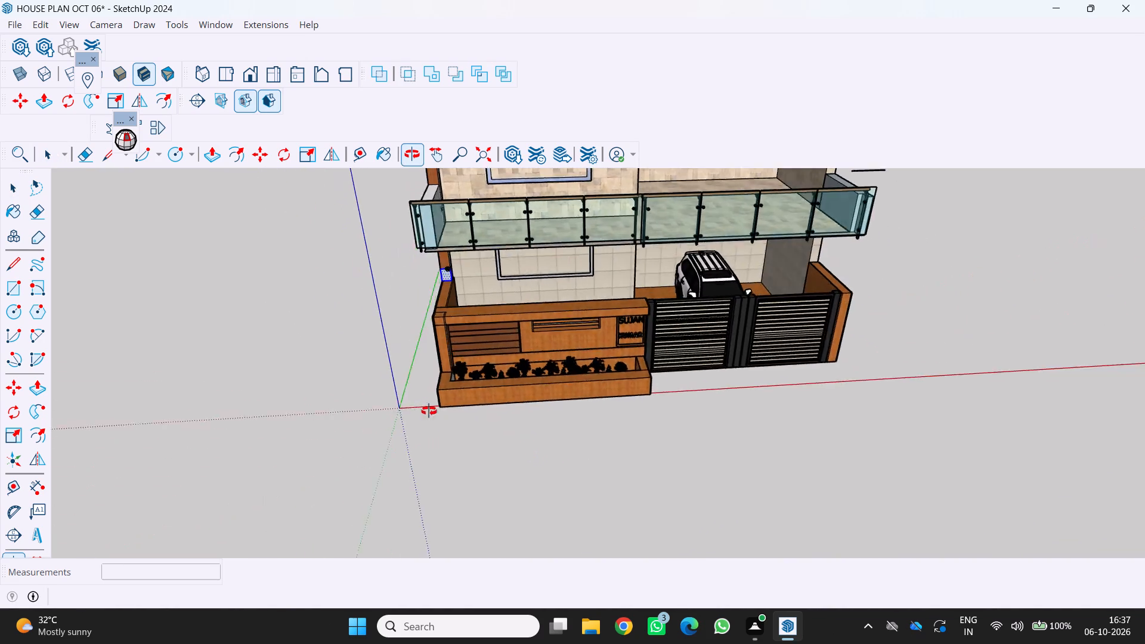
pyautogui.moveTo(429, 411); pyautogui.dragTo(422, 408, button='middle')
pyautogui.scroll(-3, 420, 408)
pyautogui.scroll(1, 544, 442)
# Open the front planter's nested group and reverse its selected faces, including the unpainted end beside the gate.
pyautogui.moveTo(544, 442); pyautogui.dragTo(408, 450, button='middle')
pyautogui.scroll(4, 601, 468)
pyautogui.moveTo(598, 457); pyautogui.dragTo(598, 457, button='middle')
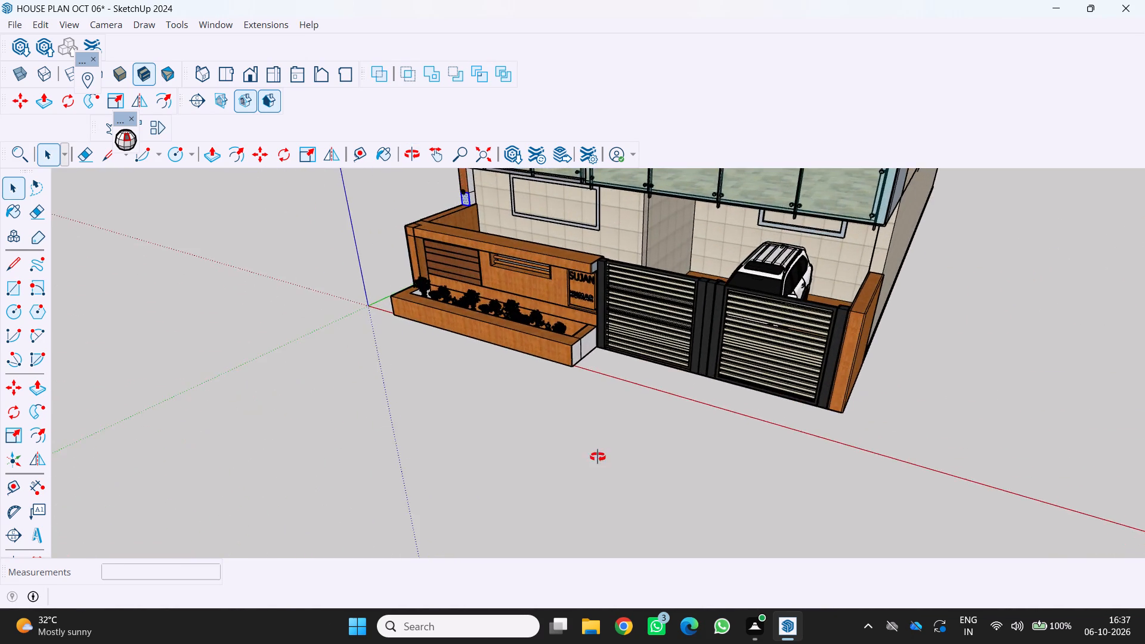
pyautogui.moveTo(598, 457); pyautogui.dragTo(490, 435, button='middle')
pyautogui.scroll(2, 508, 404)
pyautogui.scroll(3, 605, 345)
pyautogui.click(587, 322)
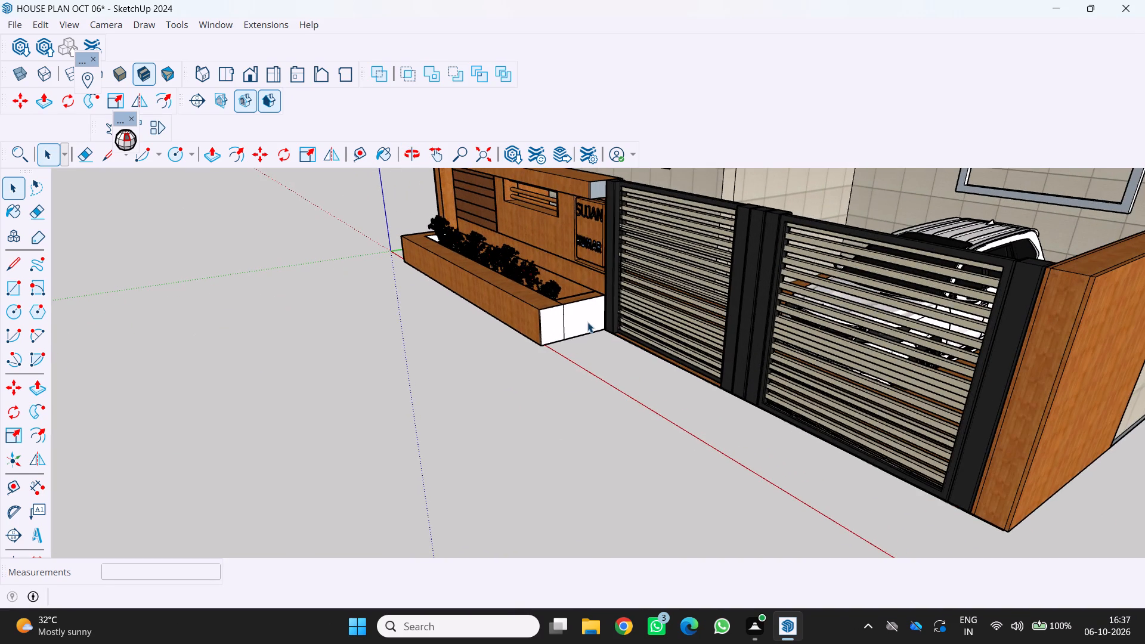
pyautogui.doubleClick(587, 321)
pyautogui.tripleClick(587, 322)
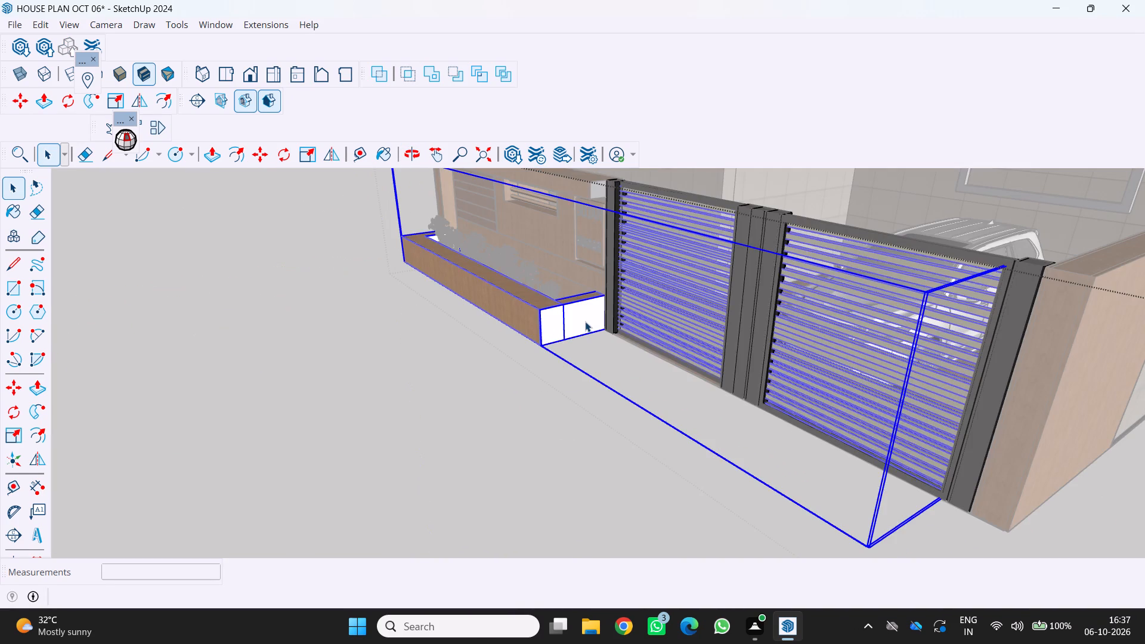
pyautogui.click(585, 321)
pyautogui.rightClick(585, 321)
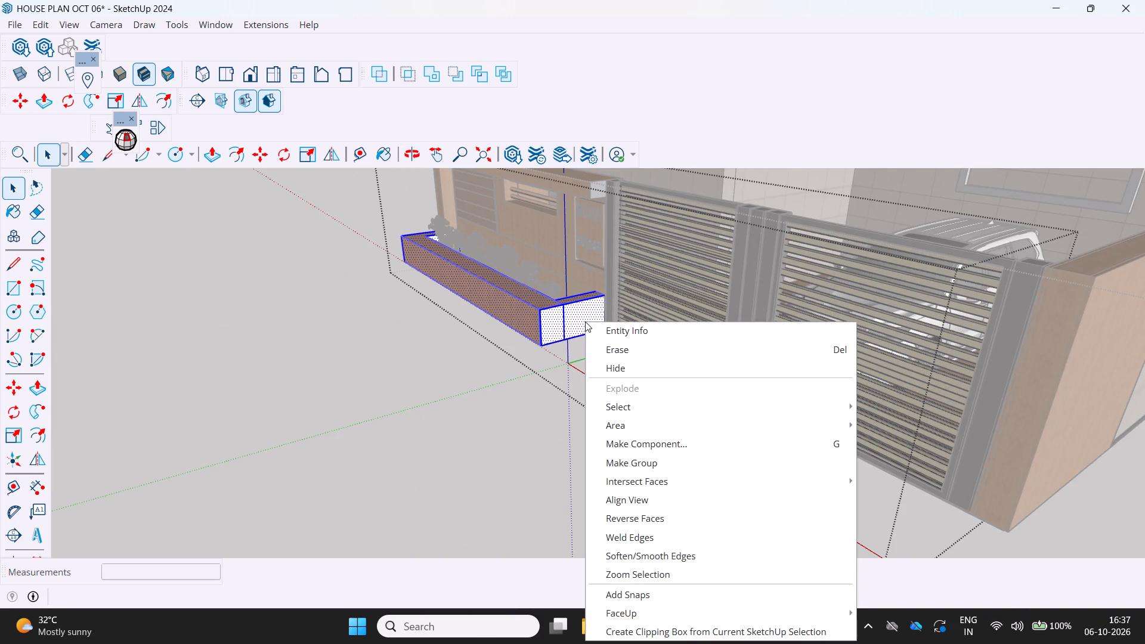
pyautogui.click(615, 527)
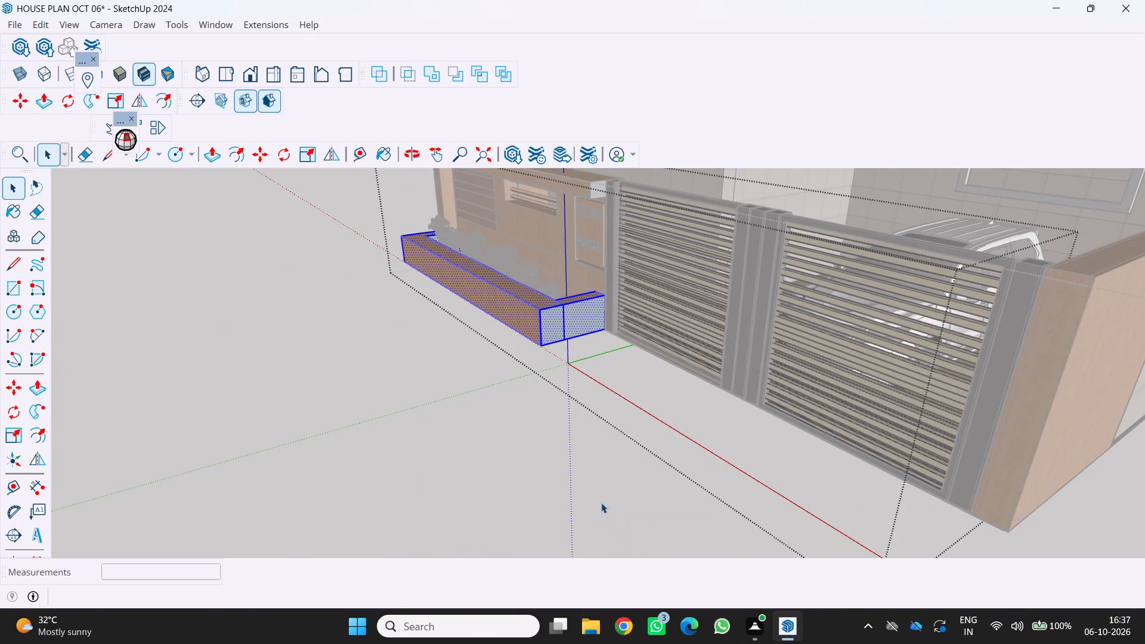
# Close the front planter's nested groups and return to the whole house model with nothing selected.
pyautogui.scroll(-4, 553, 441)
pyautogui.moveTo(533, 421); pyautogui.dragTo(636, 448, button='middle')
pyautogui.scroll(-3, 635, 448)
pyautogui.moveTo(568, 411); pyautogui.dragTo(576, 415, button='middle')
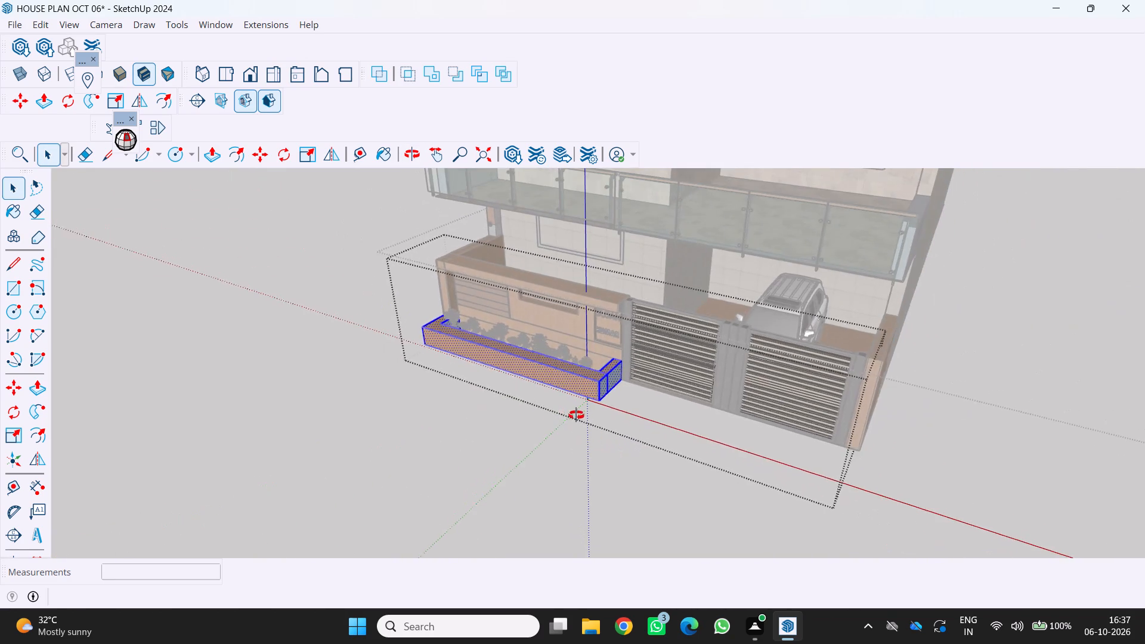
pyautogui.moveTo(576, 415); pyautogui.dragTo(627, 480, button='middle')
pyautogui.scroll(-2, 627, 480)
pyautogui.moveTo(408, 397); pyautogui.dragTo(445, 333, button='middle')
pyautogui.scroll(1, 408, 397)
pyautogui.press('space')
pyautogui.press('End')
pyautogui.press('space')
pyautogui.press('End')
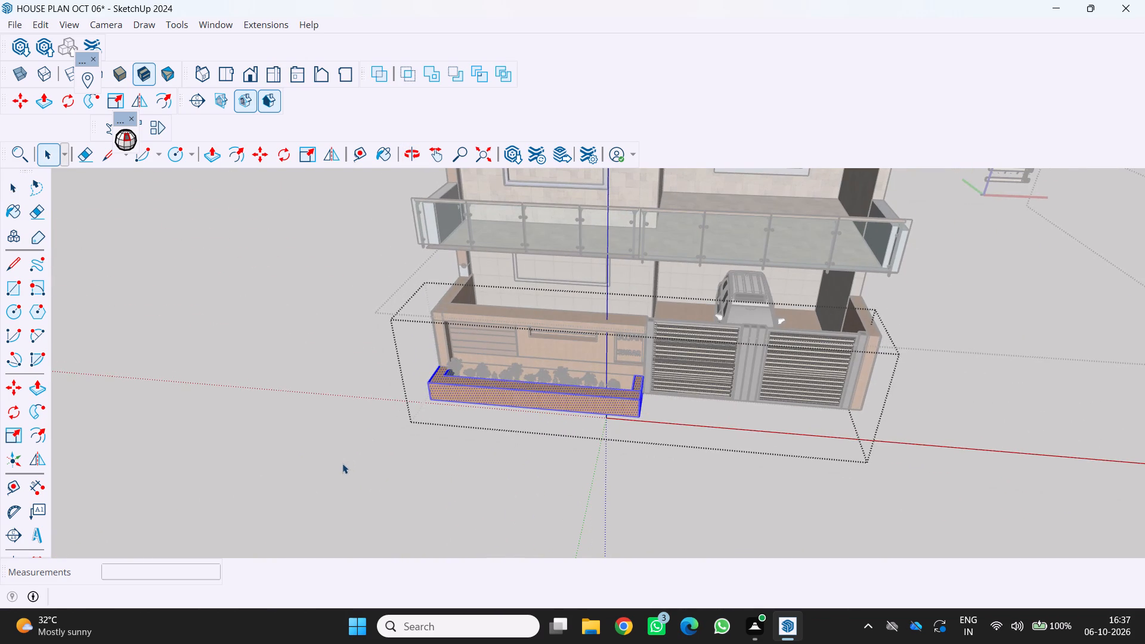
pyautogui.press('space')
pyautogui.press('End')
pyautogui.press('End')
pyautogui.press('End')
pyautogui.press('End')
pyautogui.press('End')
pyautogui.press('End')
pyautogui.press('End')
pyautogui.press('End')
pyautogui.press('End')
pyautogui.press('End')
pyautogui.press('End')
pyautogui.press('End')
pyautogui.press('End')
pyautogui.press('End')
pyautogui.press('End')
pyautogui.press('End')
pyautogui.press('End')
pyautogui.press('End')
pyautogui.press('End')
pyautogui.press('End')
pyautogui.click(315, 441)
pyautogui.scroll(-4, 347, 367)
pyautogui.moveTo(347, 365); pyautogui.dragTo(367, 388, button='middle')
pyautogui.scroll(-1, 357, 374)
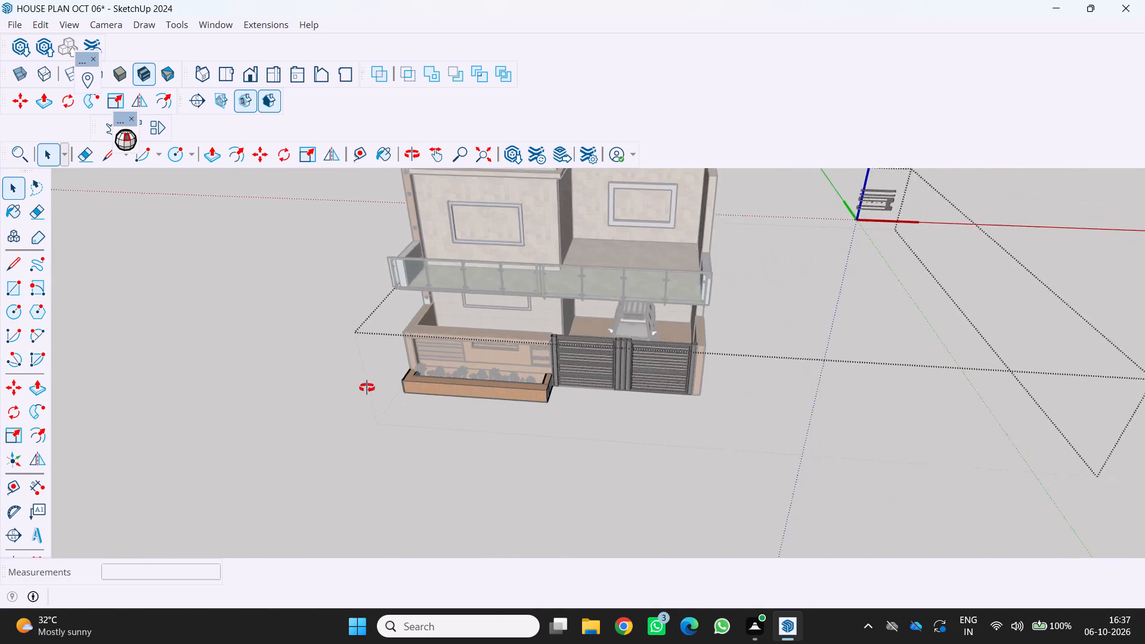
pyautogui.moveTo(367, 388); pyautogui.dragTo(378, 408, button='middle')
pyautogui.press('space')
pyautogui.press('End')
pyautogui.press('End')
pyautogui.press('End')
pyautogui.press('End')
pyautogui.press('End')
pyautogui.press('End')
pyautogui.press('End')
pyautogui.press('End')
pyautogui.press('End')
pyautogui.press('End')
pyautogui.press('End')
pyautogui.press('End')
pyautogui.press('End')
pyautogui.press('End')
pyautogui.press('End')
pyautogui.press('End')
pyautogui.press('End')
pyautogui.press('End')
pyautogui.press('End')
pyautogui.press('End')
pyautogui.doubleClick(333, 409)
# Examine the front elevation and the side wall at the planter end, including the balcony end and corner post, for remaining unpainted faces.
pyautogui.scroll(1, 331, 407)
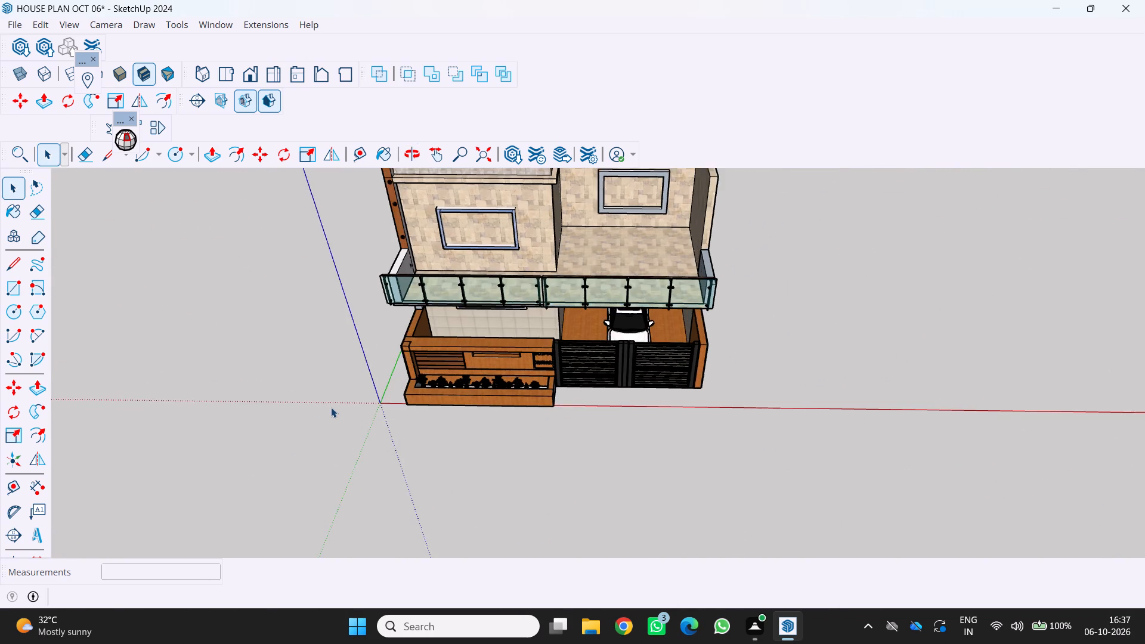
pyautogui.scroll(1, 331, 407)
pyautogui.moveTo(331, 407); pyautogui.dragTo(361, 304, button='middle')
pyautogui.scroll(4, 361, 304)
pyautogui.moveTo(361, 304); pyautogui.dragTo(313, 270, button='middle')
pyautogui.scroll(-3, 311, 268)
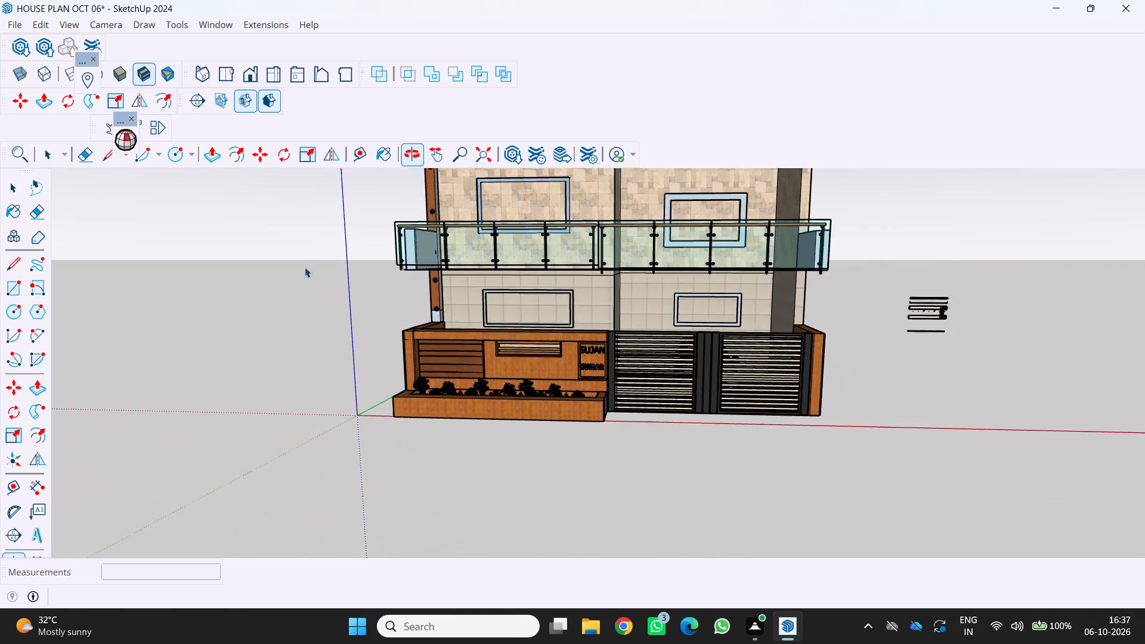
pyautogui.scroll(-1, 305, 267)
pyautogui.moveTo(366, 275); pyautogui.dragTo(313, 309, button='middle')
pyautogui.scroll(-7, 314, 309)
pyautogui.moveTo(293, 320); pyautogui.dragTo(299, 324, button='middle')
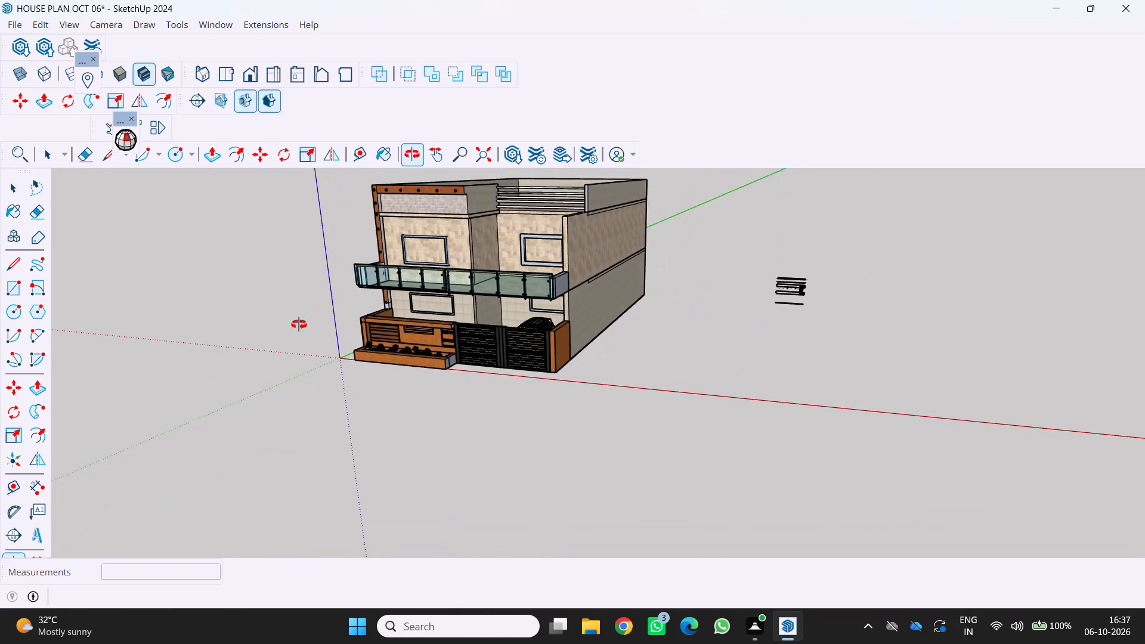
pyautogui.moveTo(299, 324); pyautogui.dragTo(375, 327, button='middle')
pyautogui.scroll(-1, 380, 327)
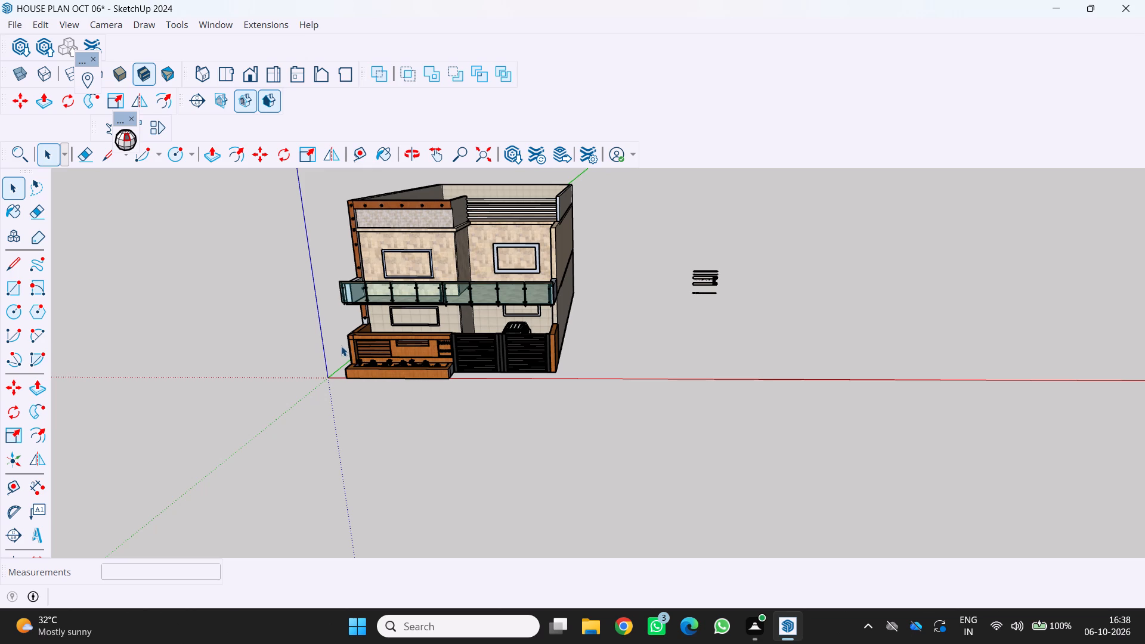
pyautogui.moveTo(257, 362); pyautogui.dragTo(334, 403, button='middle')
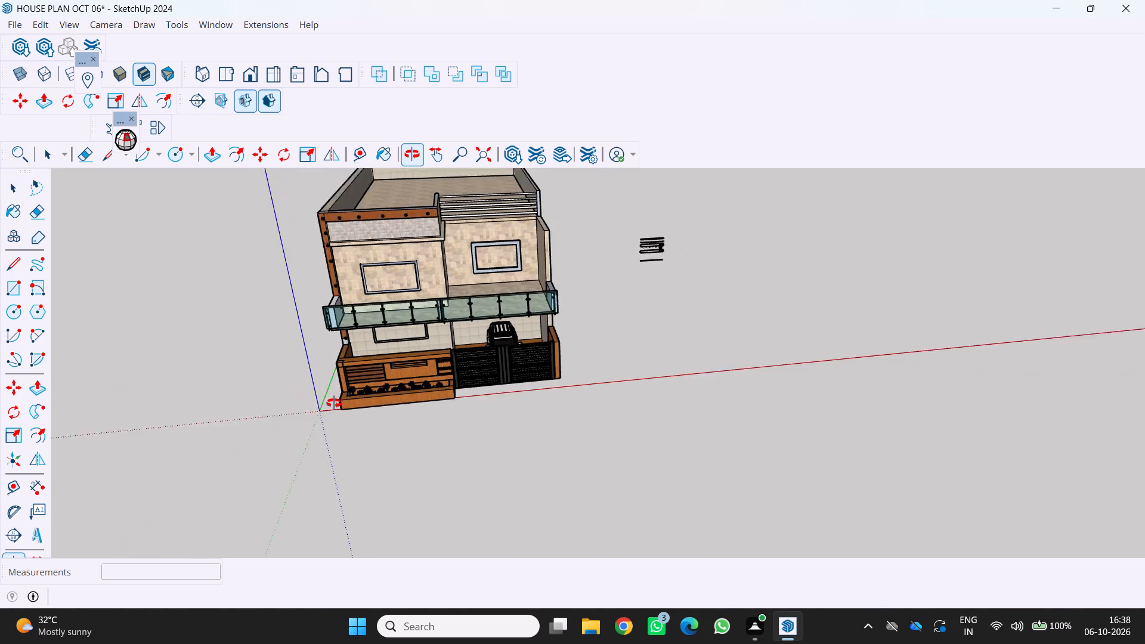
pyautogui.moveTo(334, 403); pyautogui.dragTo(336, 402, button='middle')
pyautogui.scroll(2, 275, 332)
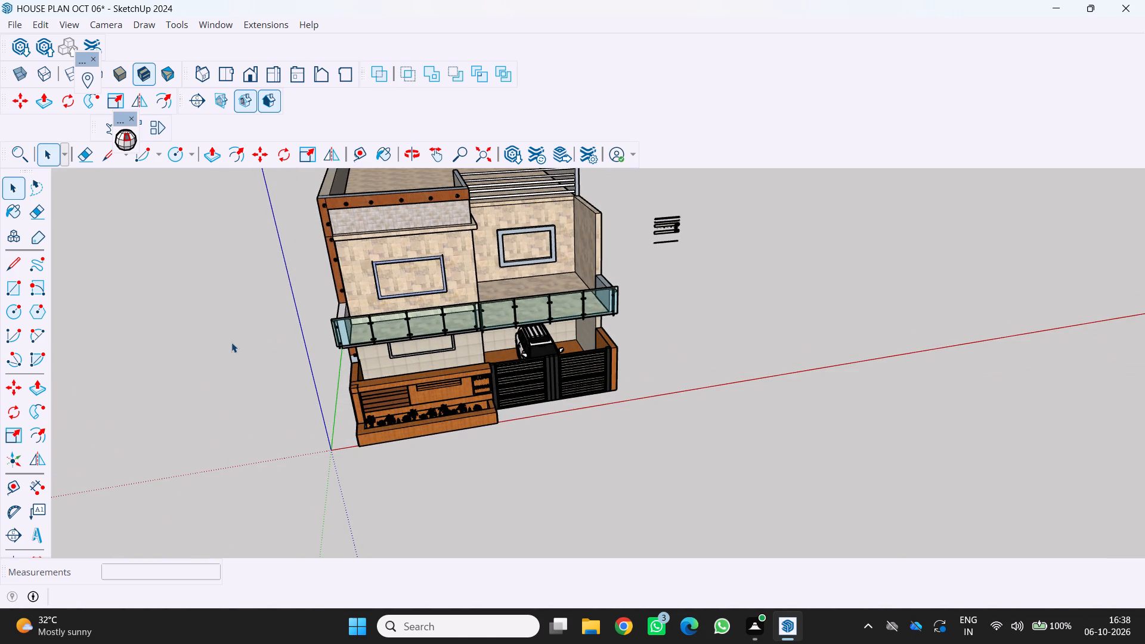
pyautogui.scroll(-2, 247, 350)
pyautogui.moveTo(247, 350); pyautogui.dragTo(345, 319, button='middle')
pyautogui.scroll(1, 247, 350)
pyautogui.scroll(3, 263, 400)
pyautogui.moveTo(280, 387); pyautogui.dragTo(339, 378, button='middle')
pyautogui.scroll(-1, 346, 377)
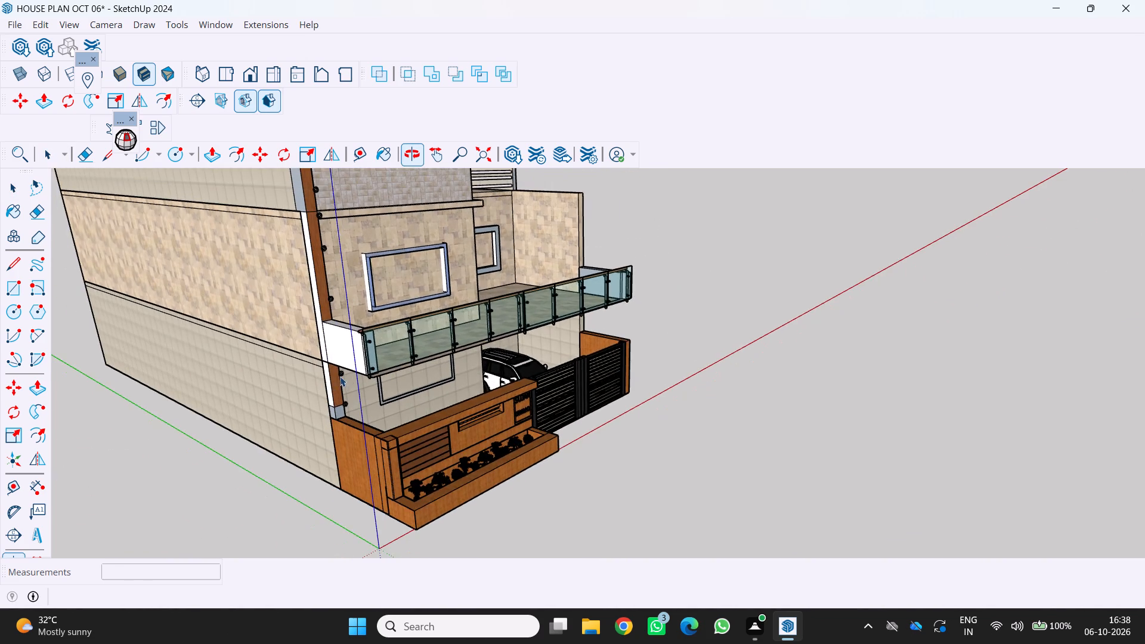
pyautogui.scroll(2, 268, 376)
pyautogui.scroll(-3, 268, 376)
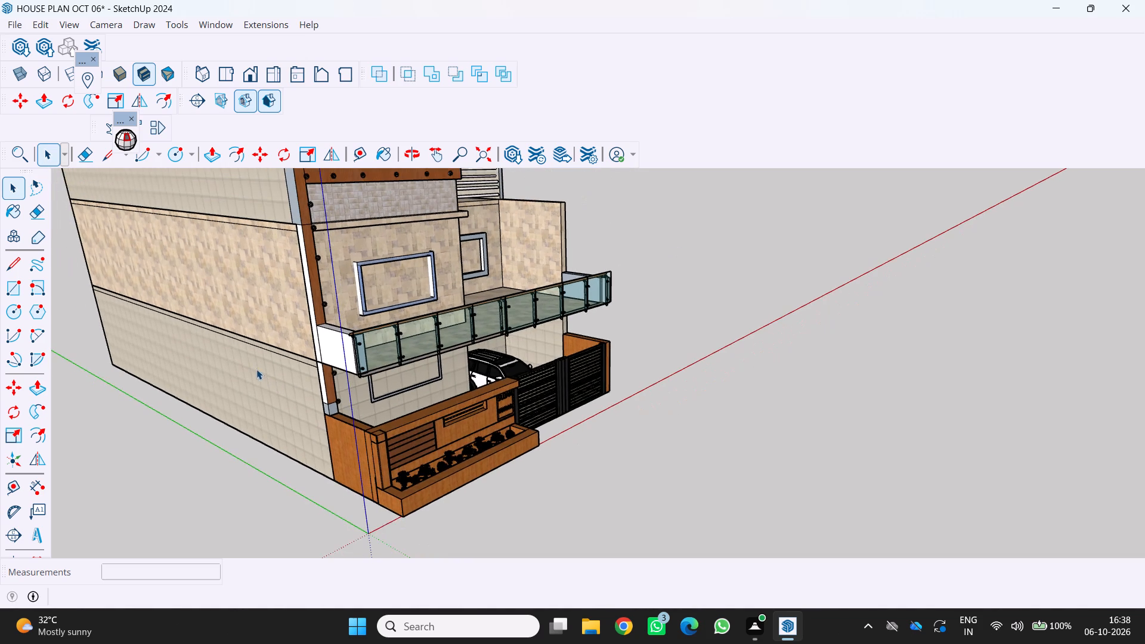
pyautogui.scroll(-2, 256, 369)
pyautogui.moveTo(256, 369); pyautogui.dragTo(160, 329, button='middle')
pyautogui.moveTo(455, 334); pyautogui.dragTo(267, 327, button='middle')
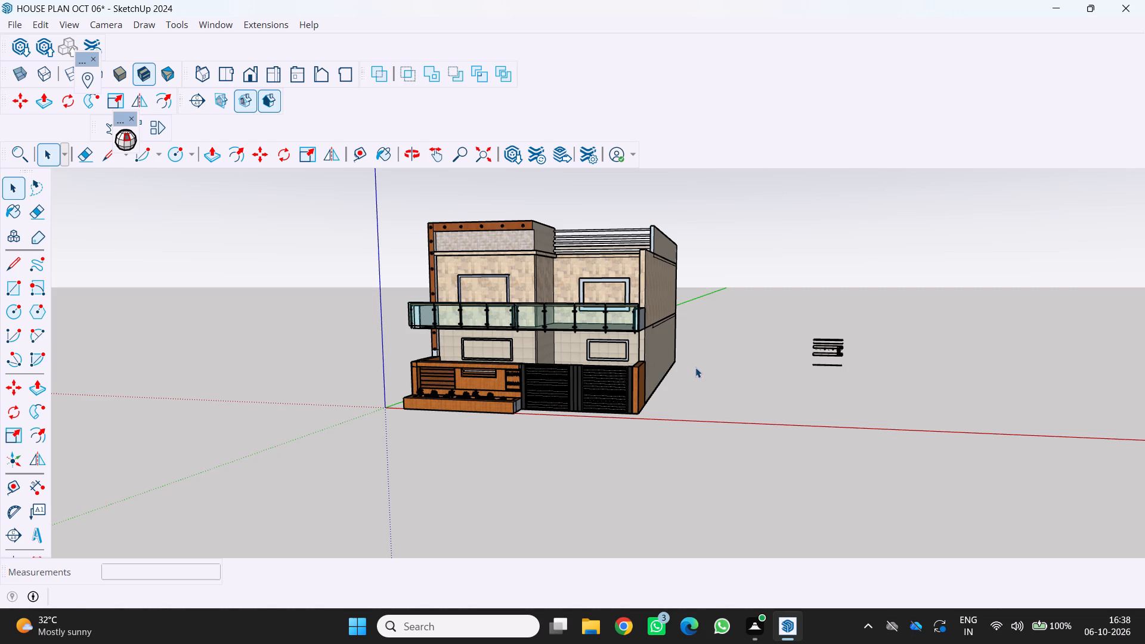
# Examine the gate-side wall, balcony end, planter end and front boundary wall for unpainted or reversed faces.
pyautogui.moveTo(700, 370); pyautogui.dragTo(485, 442, button='middle')
pyautogui.scroll(2, 507, 431)
pyautogui.moveTo(500, 430); pyautogui.dragTo(394, 406, button='middle')
pyautogui.scroll(2, 438, 397)
pyautogui.middleClick(512, 377)
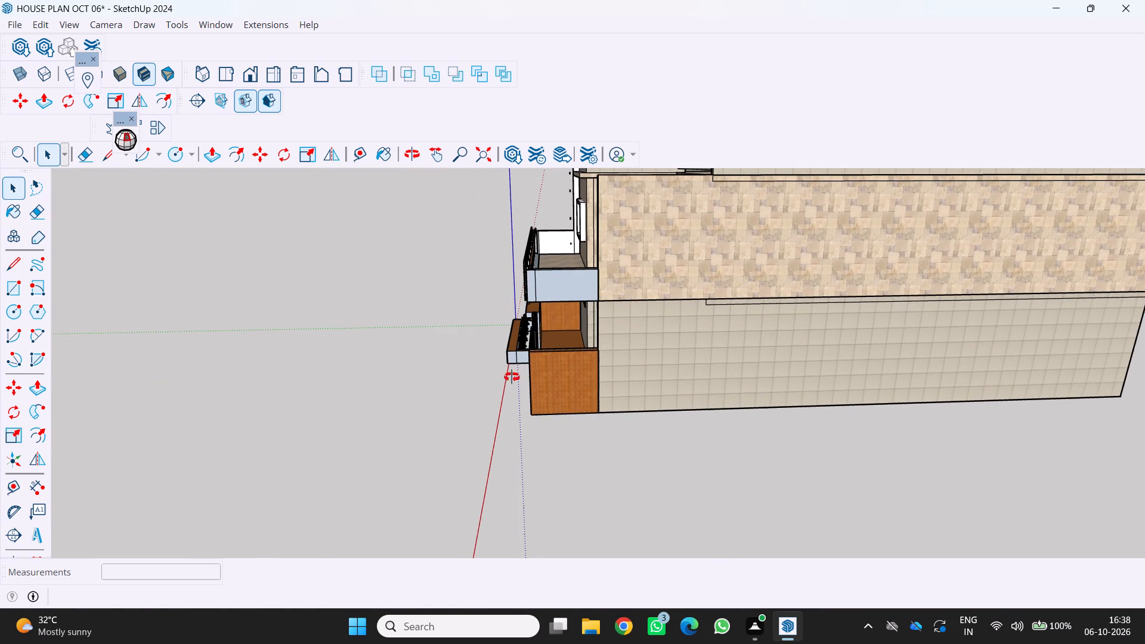
pyautogui.scroll(-5, 509, 377)
pyautogui.moveTo(509, 377); pyautogui.dragTo(743, 423, button='middle')
pyautogui.scroll(3, 635, 413)
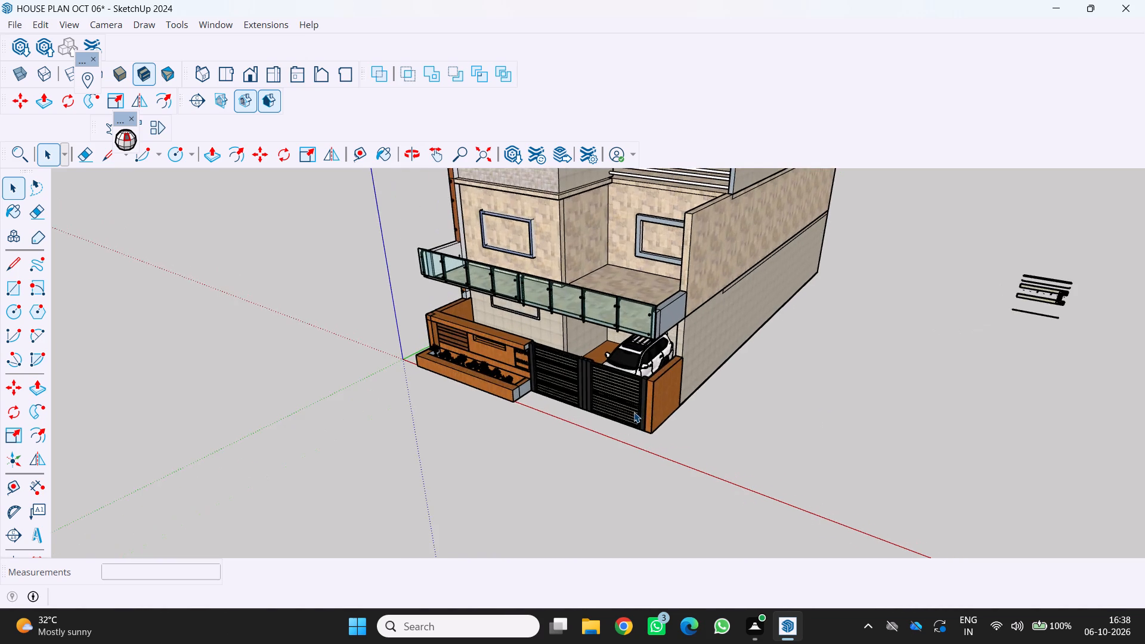
pyautogui.moveTo(634, 412); pyautogui.dragTo(773, 411, button='middle')
pyautogui.scroll(2, 494, 471)
pyautogui.moveTo(422, 447); pyautogui.dragTo(410, 342, button='middle')
pyautogui.scroll(1, 422, 447)
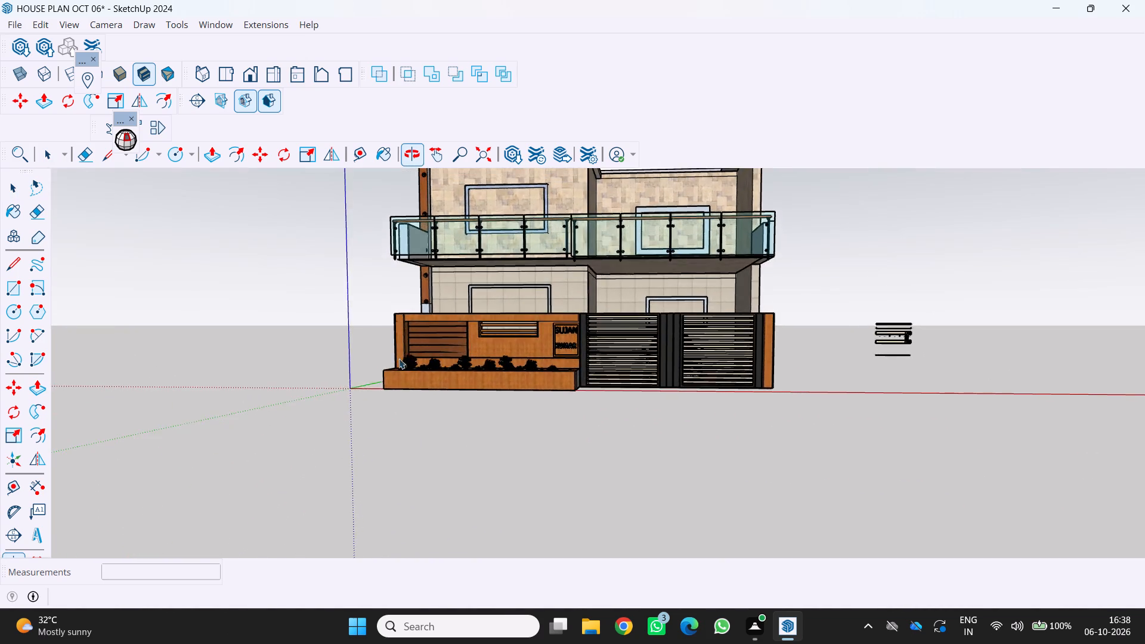
pyautogui.scroll(4, 366, 380)
pyautogui.moveTo(364, 382); pyautogui.dragTo(388, 416, button='middle')
pyautogui.scroll(-4, 388, 416)
pyautogui.moveTo(386, 417); pyautogui.dragTo(294, 388, button='middle')
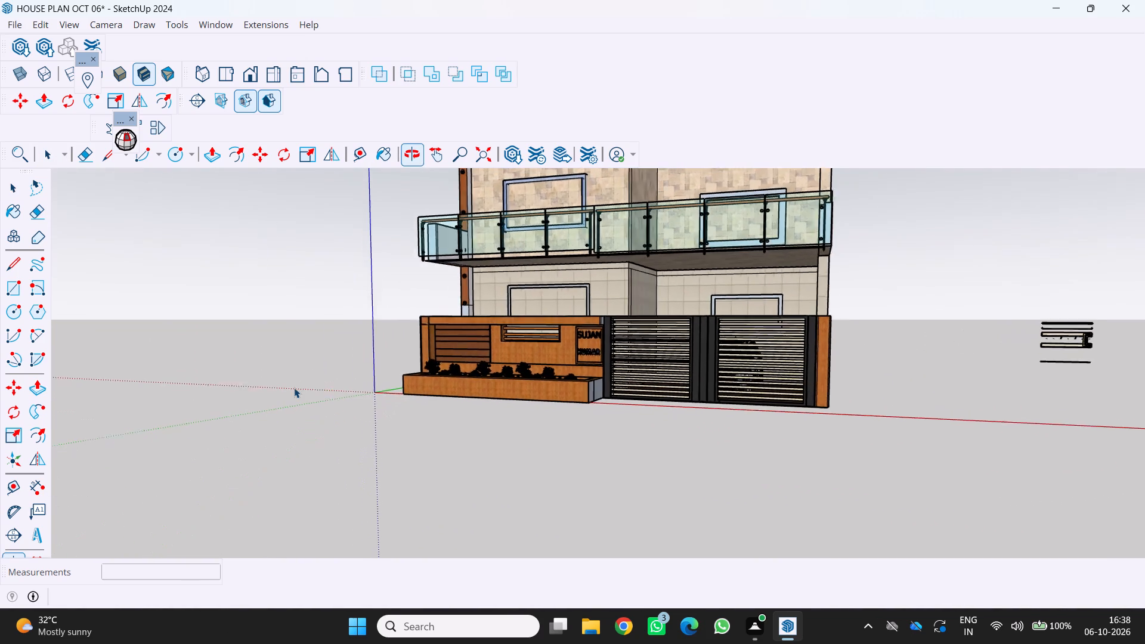
pyautogui.moveTo(294, 388); pyautogui.dragTo(295, 387, button='middle')
pyautogui.scroll(2, 298, 389)
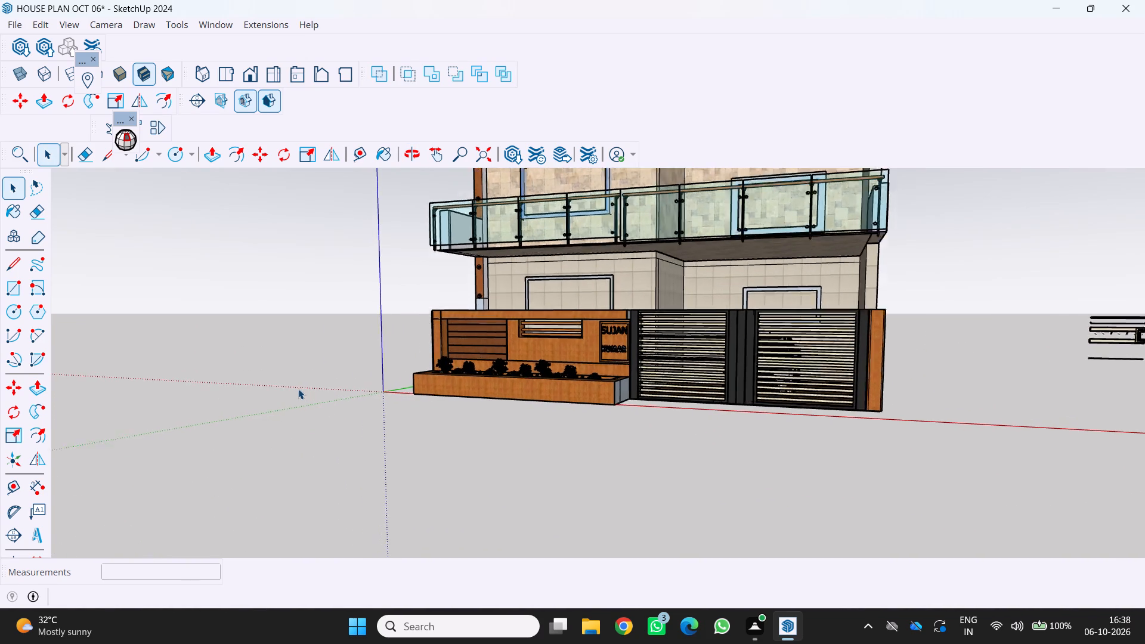
pyautogui.scroll(1, 298, 389)
pyautogui.scroll(-5, 298, 389)
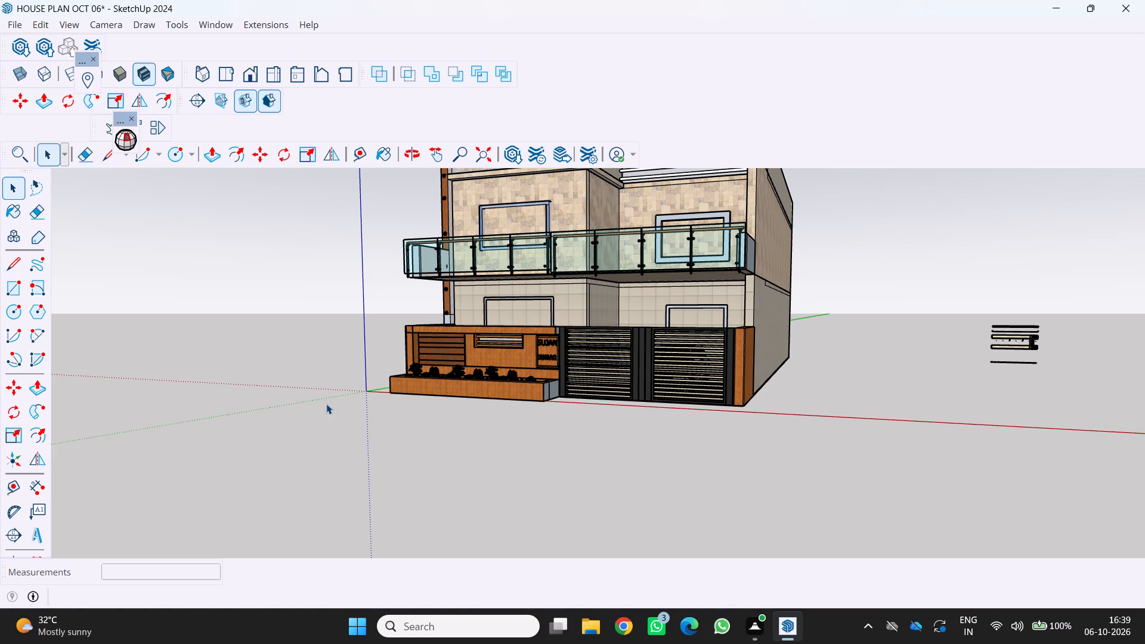
# Inspect the front boundary wall and the nameplate lettering beside the gate up close.
pyautogui.scroll(-4, 362, 354)
pyautogui.moveTo(355, 351); pyautogui.dragTo(448, 416, button='middle')
pyautogui.scroll(1, 448, 416)
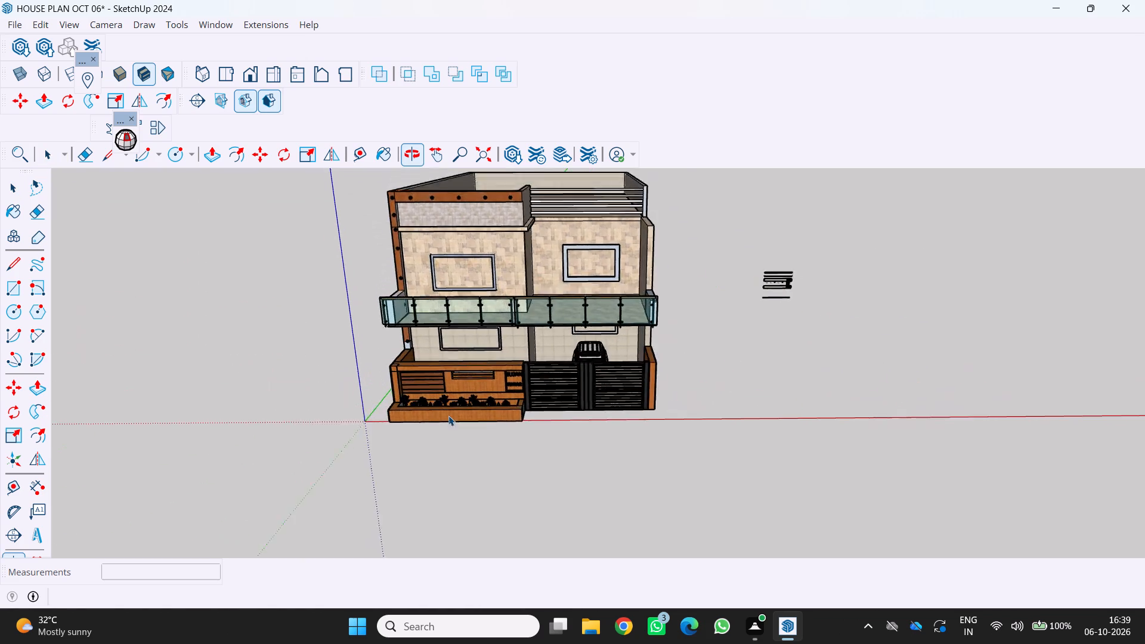
pyautogui.scroll(5, 448, 416)
pyautogui.moveTo(336, 362); pyautogui.dragTo(287, 320, button='middle')
pyautogui.scroll(6, 528, 385)
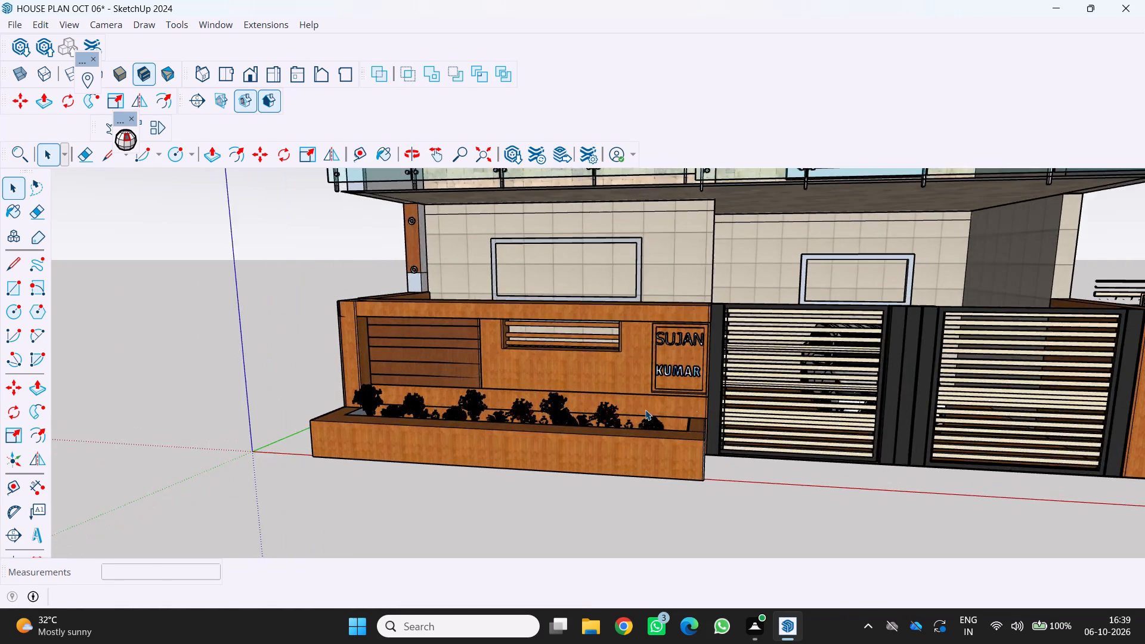
pyautogui.scroll(11, 645, 410)
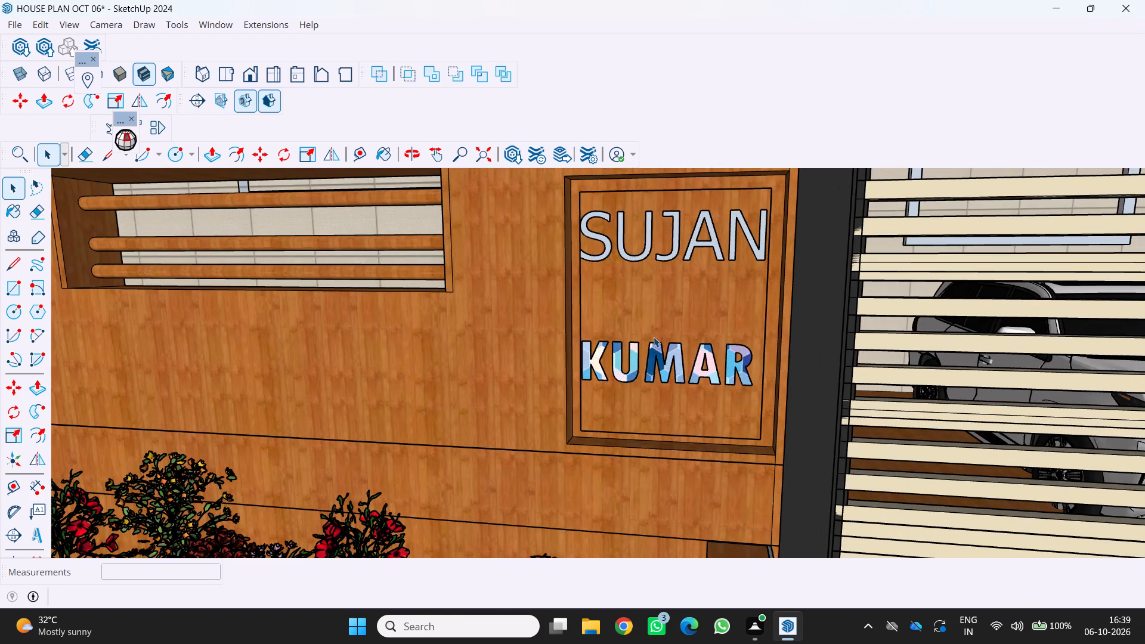
pyautogui.scroll(-20, 652, 337)
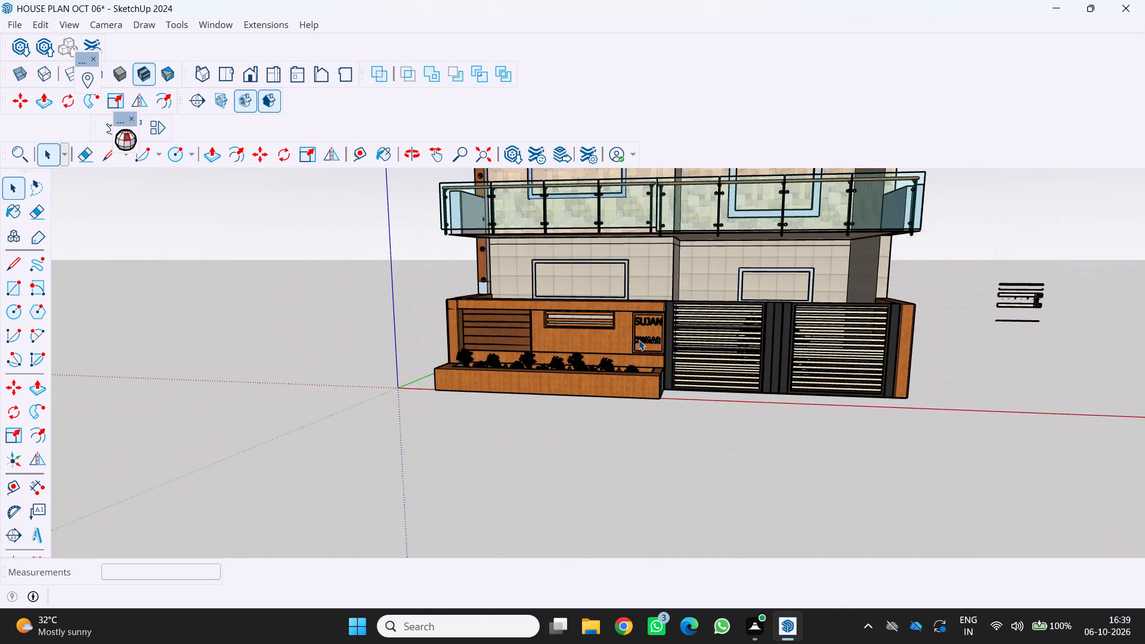
# Examine the whole front elevation, balcony, boundary wall and gates from above and from ground level.
pyautogui.moveTo(634, 342); pyautogui.dragTo(569, 409, button='middle')
pyautogui.scroll(-5, 570, 409)
pyautogui.moveTo(559, 409); pyautogui.dragTo(713, 404, button='middle')
pyautogui.scroll(-1, 559, 409)
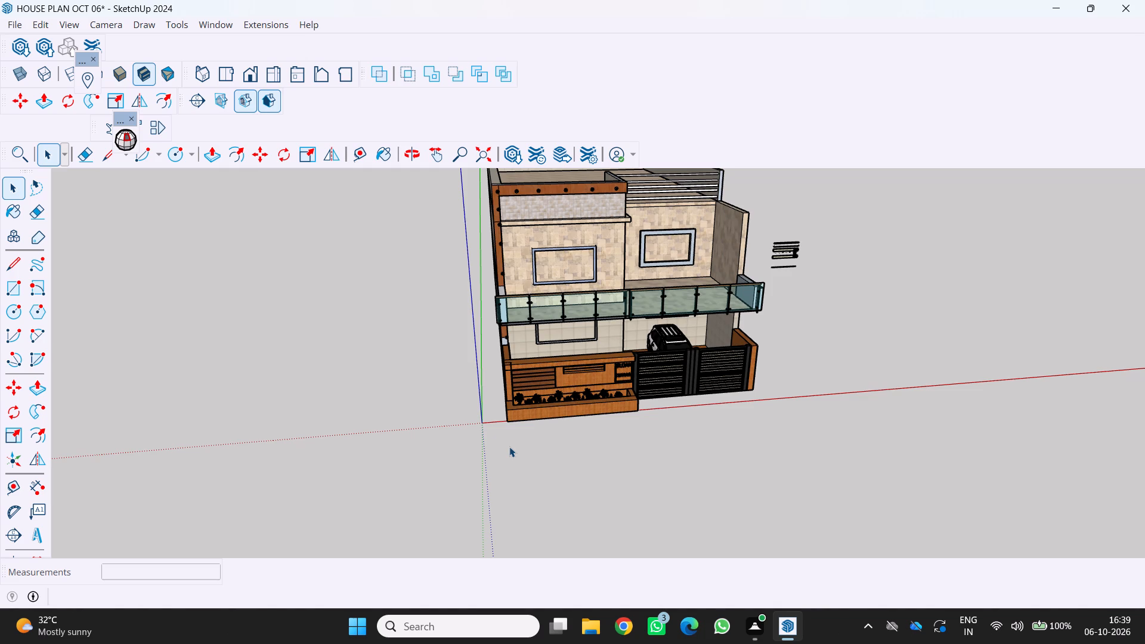
pyautogui.moveTo(662, 289); pyautogui.dragTo(578, 255, button='middle')
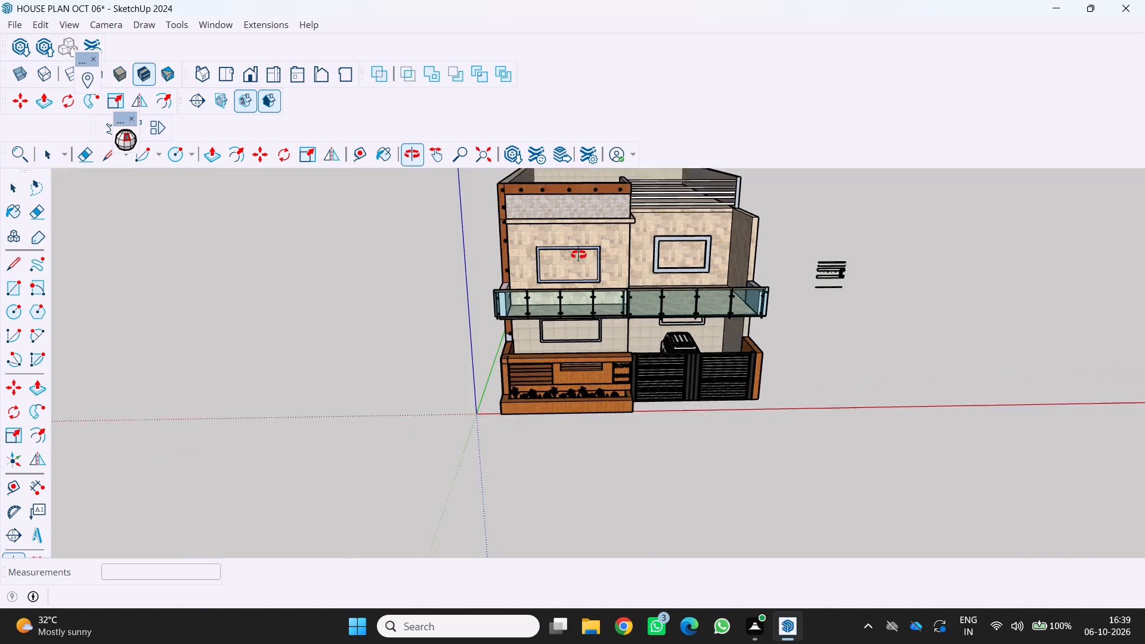
pyautogui.moveTo(578, 255); pyautogui.dragTo(543, 246, button='middle')
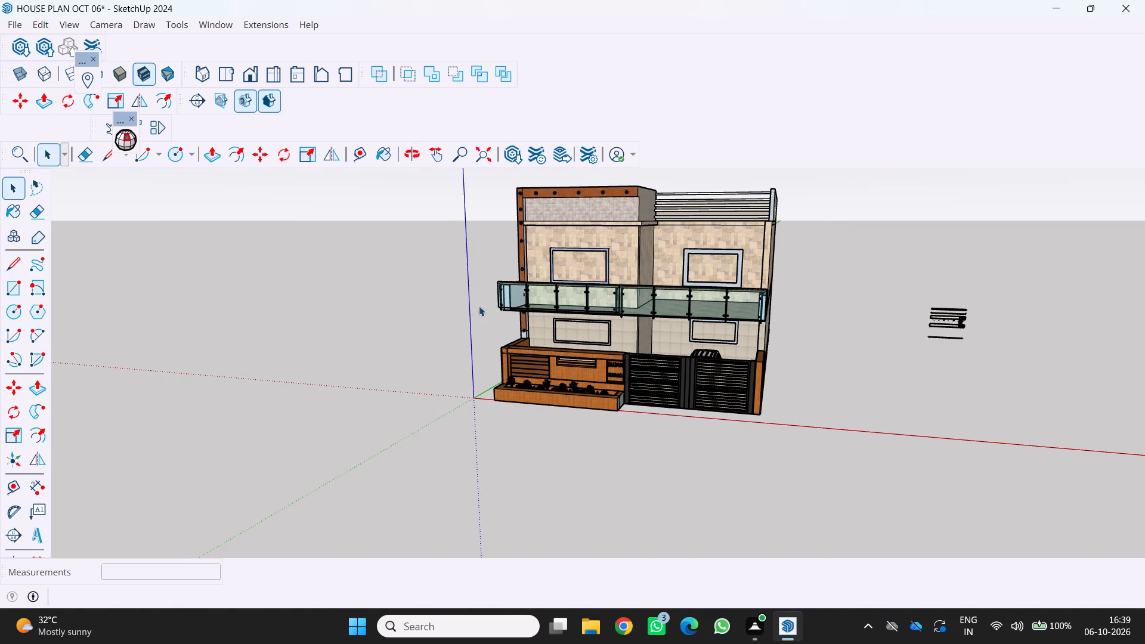
pyautogui.moveTo(311, 356); pyautogui.dragTo(343, 383, button='middle')
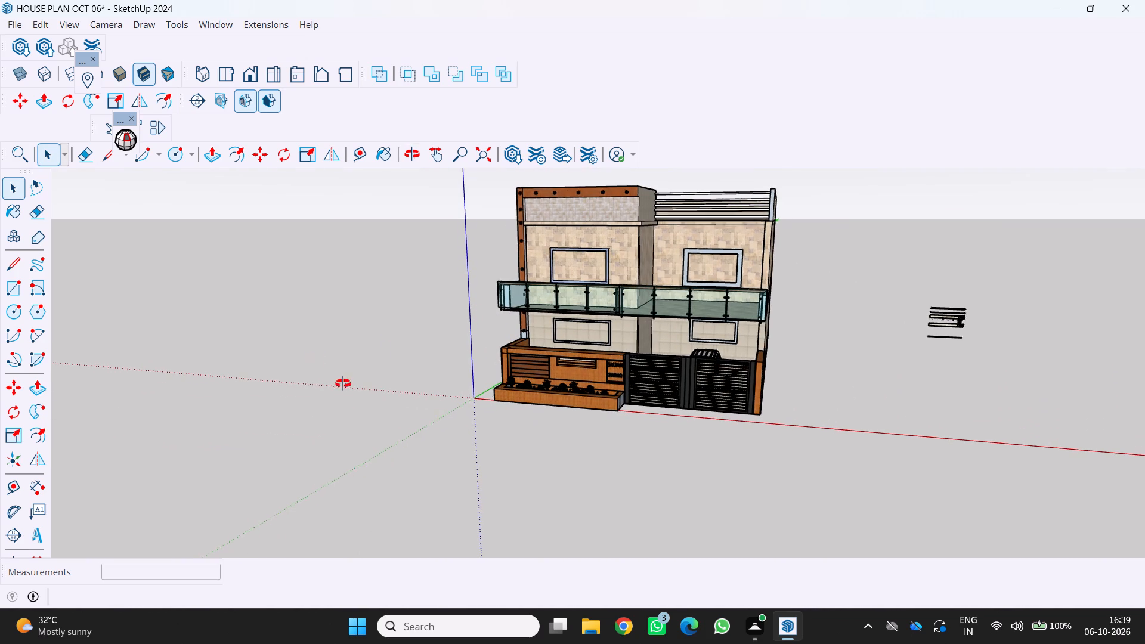
pyautogui.moveTo(343, 383); pyautogui.dragTo(407, 457, button='middle')
pyautogui.scroll(-4, 407, 457)
pyautogui.scroll(4, 395, 444)
pyautogui.scroll(3, 488, 466)
pyautogui.moveTo(513, 427); pyautogui.dragTo(466, 357, button='middle')
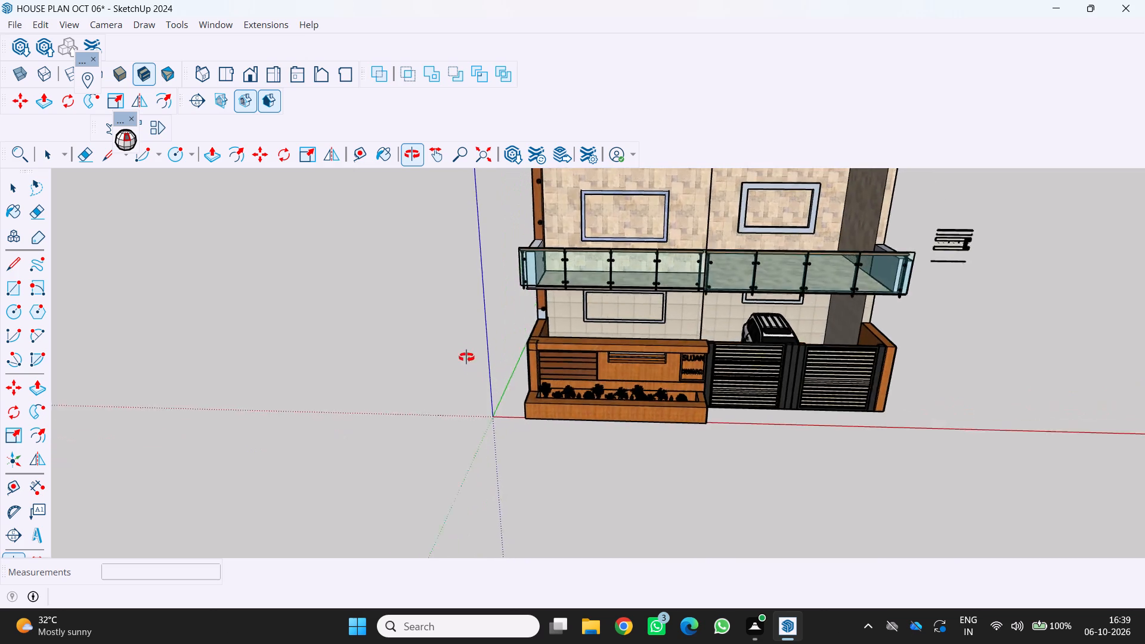
pyautogui.moveTo(466, 357); pyautogui.dragTo(459, 344, button='middle')
pyautogui.scroll(1, 466, 355)
pyautogui.scroll(2, 564, 346)
pyautogui.moveTo(565, 345); pyautogui.dragTo(537, 314, button='middle')
pyautogui.scroll(-4, 538, 314)
pyautogui.moveTo(731, 362); pyautogui.dragTo(667, 309, button='middle')
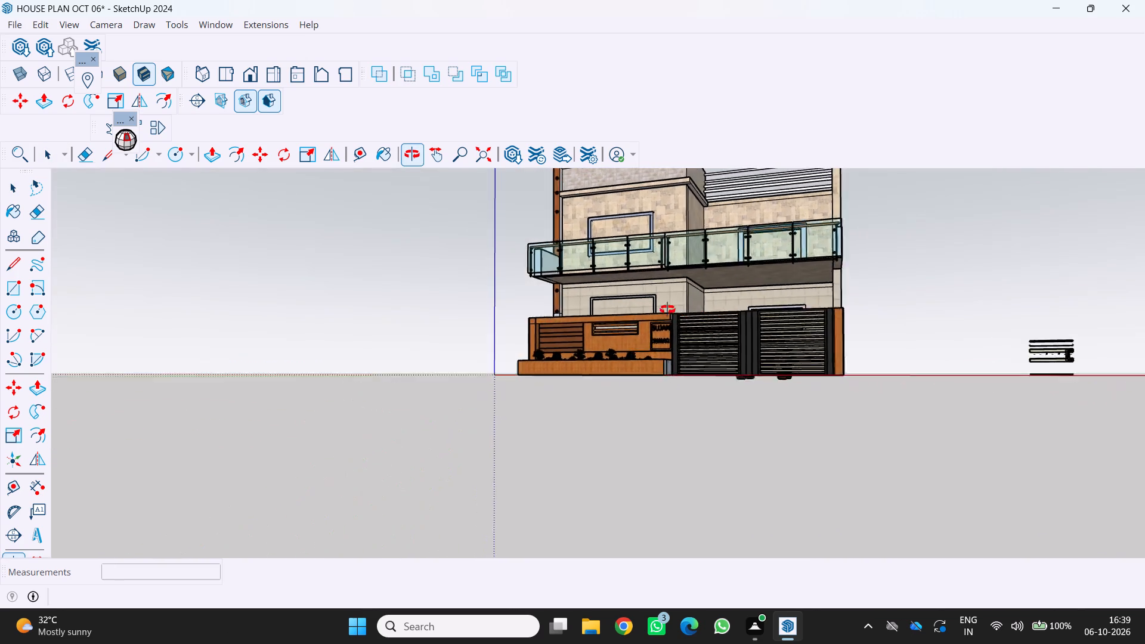
pyautogui.moveTo(667, 309); pyautogui.dragTo(659, 309, button='middle')
pyautogui.scroll(-5, 627, 332)
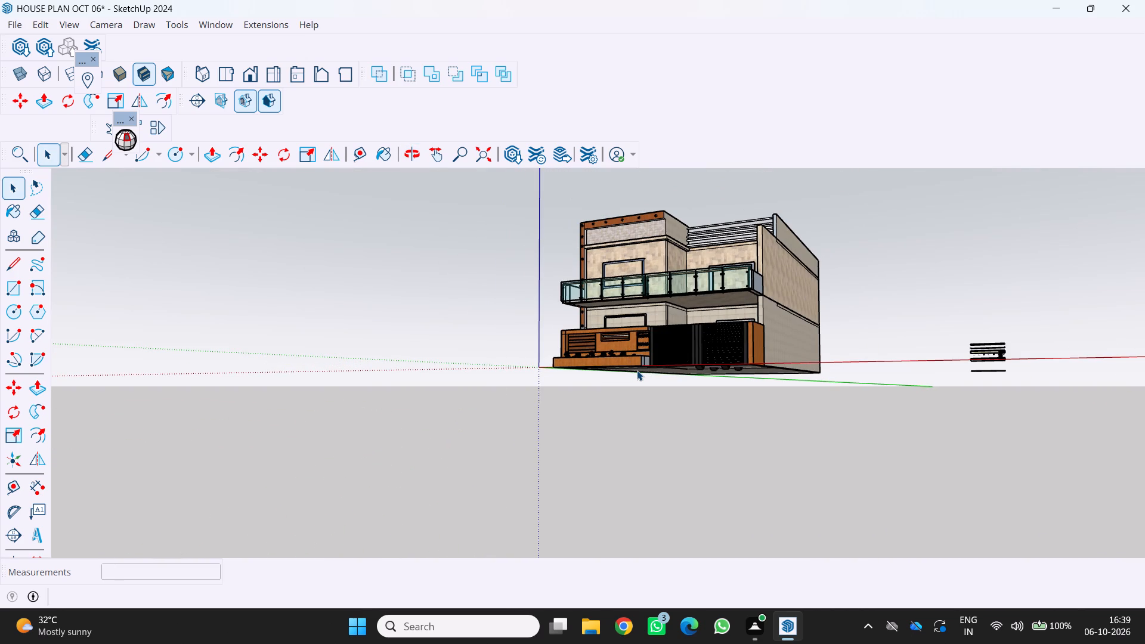
pyautogui.scroll(-3, 637, 370)
pyautogui.scroll(1, 638, 370)
# Inside the ground-floor wall group, delete the long stray horizontal edge near the top of the gate-side wall.
pyautogui.moveTo(639, 370); pyautogui.dragTo(526, 466, button='middle')
pyautogui.scroll(4, 929, 420)
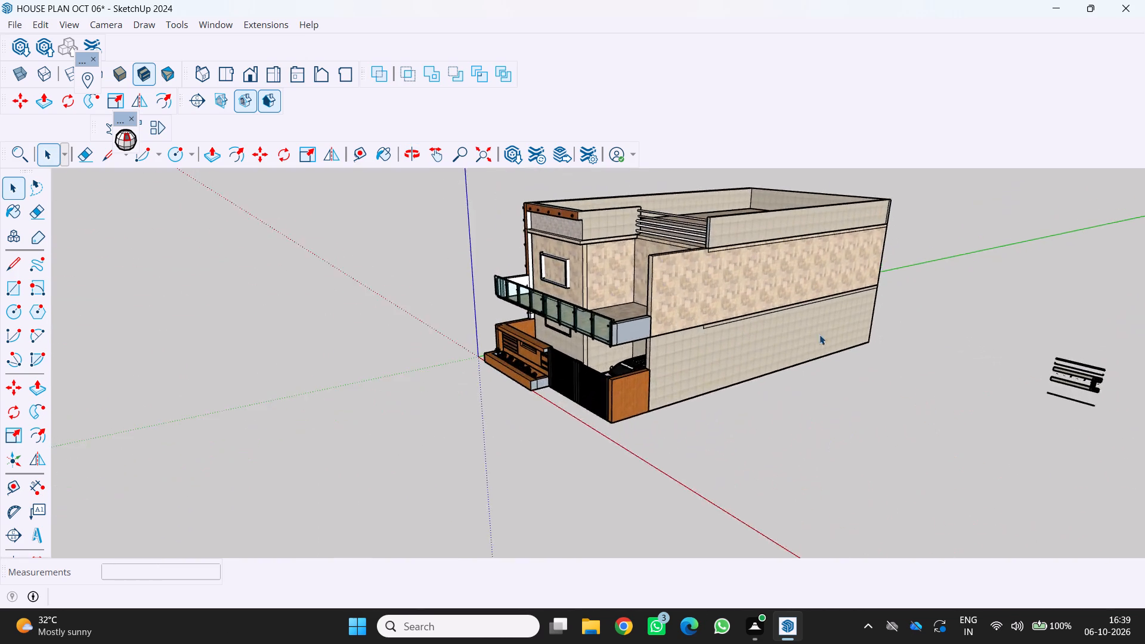
pyautogui.scroll(2, 819, 335)
pyautogui.scroll(5, 705, 339)
pyautogui.moveTo(695, 338); pyautogui.dragTo(628, 318, button='middle')
pyautogui.scroll(1, 628, 318)
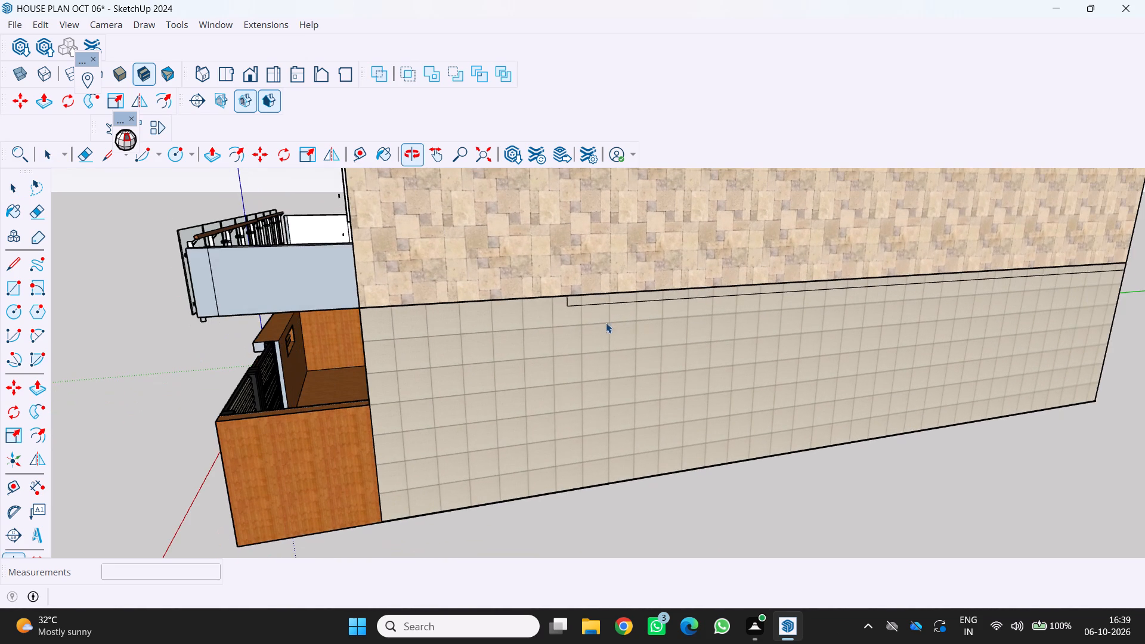
pyautogui.click(601, 302)
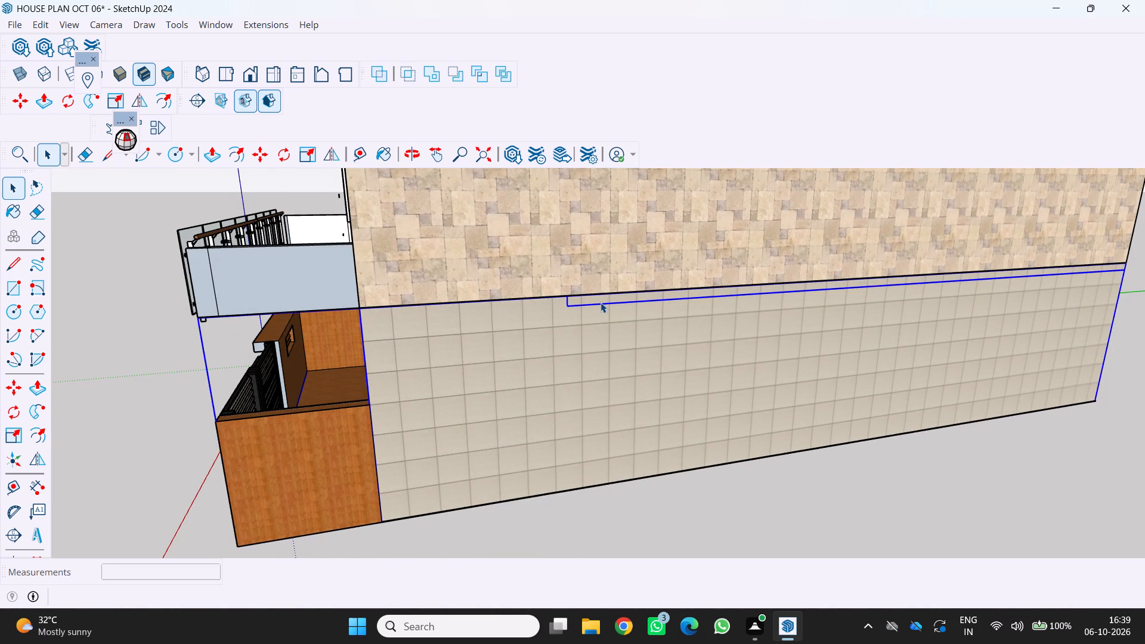
pyautogui.doubleClick(601, 302)
pyautogui.doubleClick(601, 302)
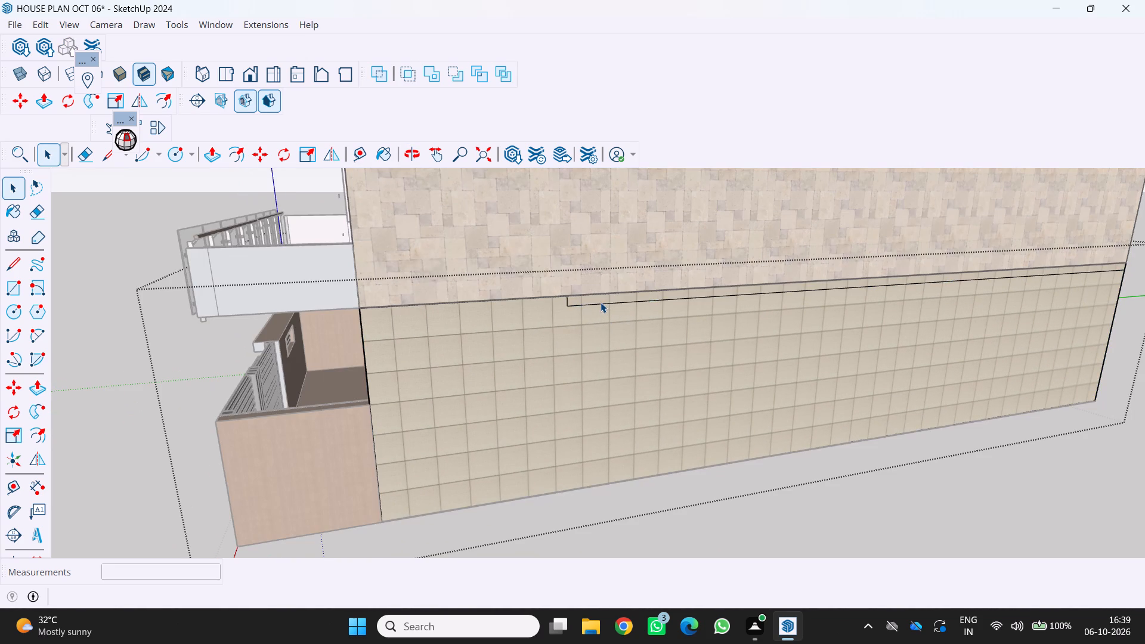
pyautogui.click(601, 302)
pyautogui.click(601, 302)
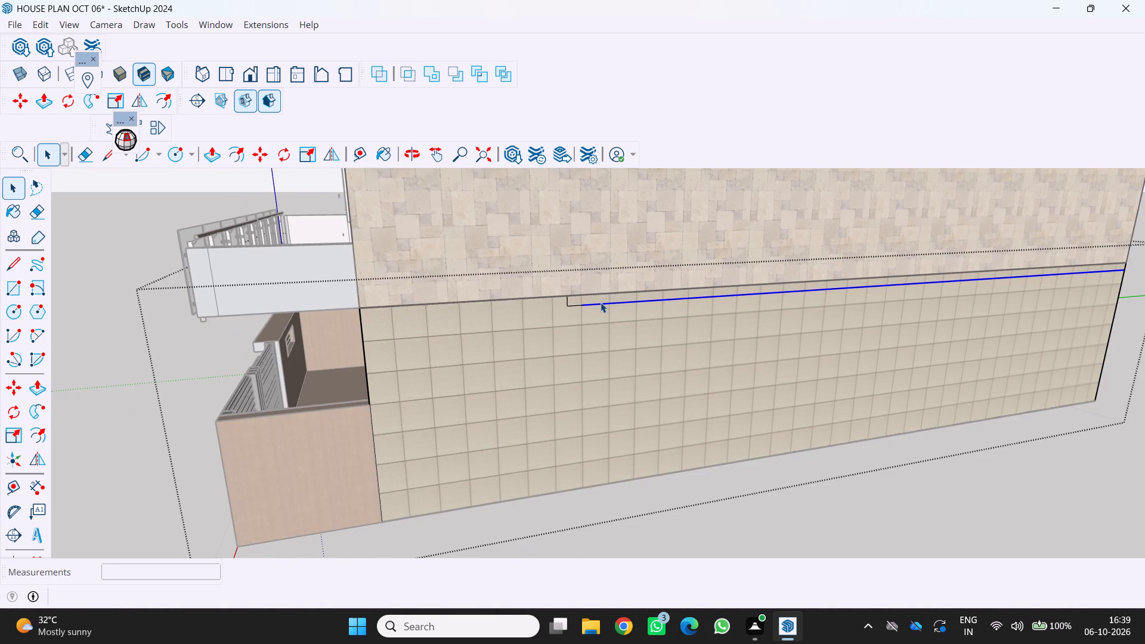
pyautogui.press('Delete')
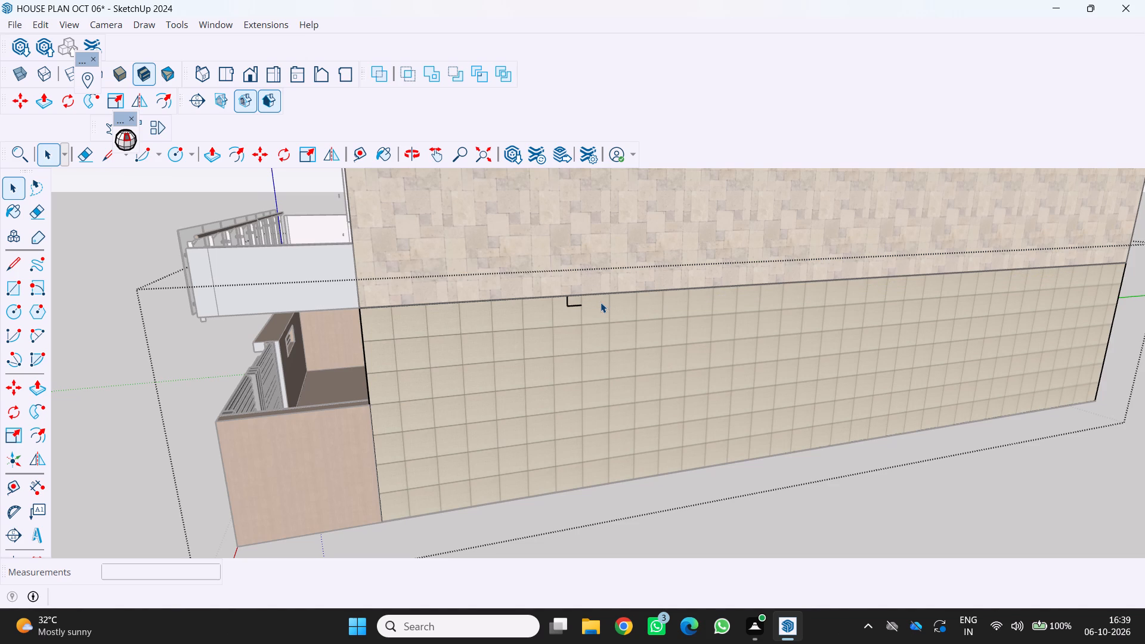
# Delete the two short leftover edges, one vertical and one horizontal, near the top of the side wall and exit the group.
pyautogui.scroll(3, 586, 297)
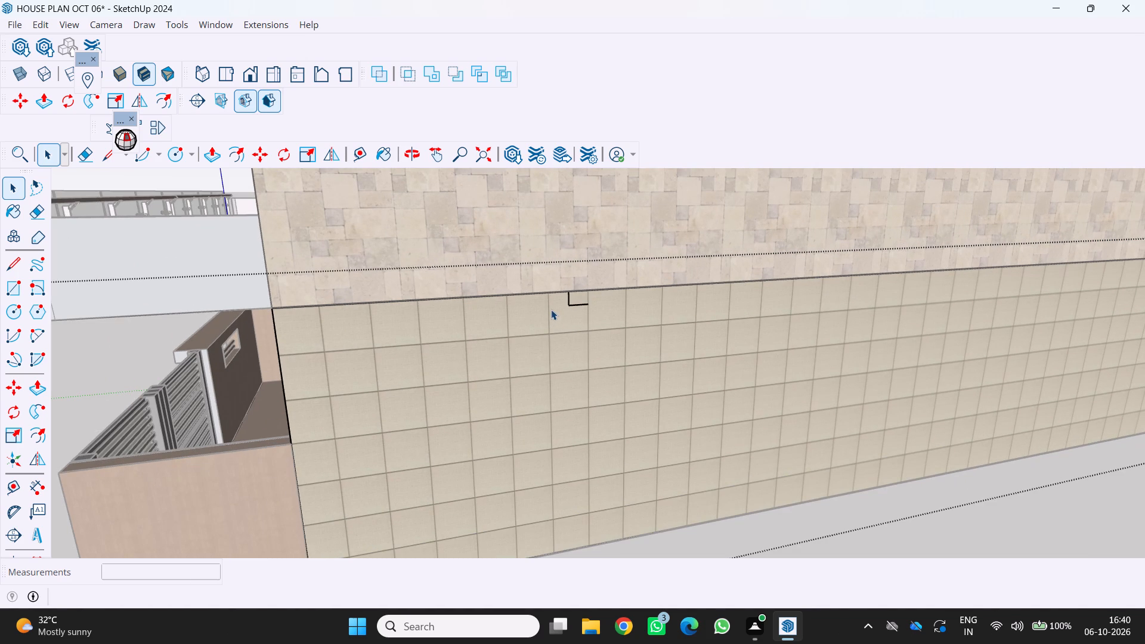
pyautogui.scroll(4, 551, 309)
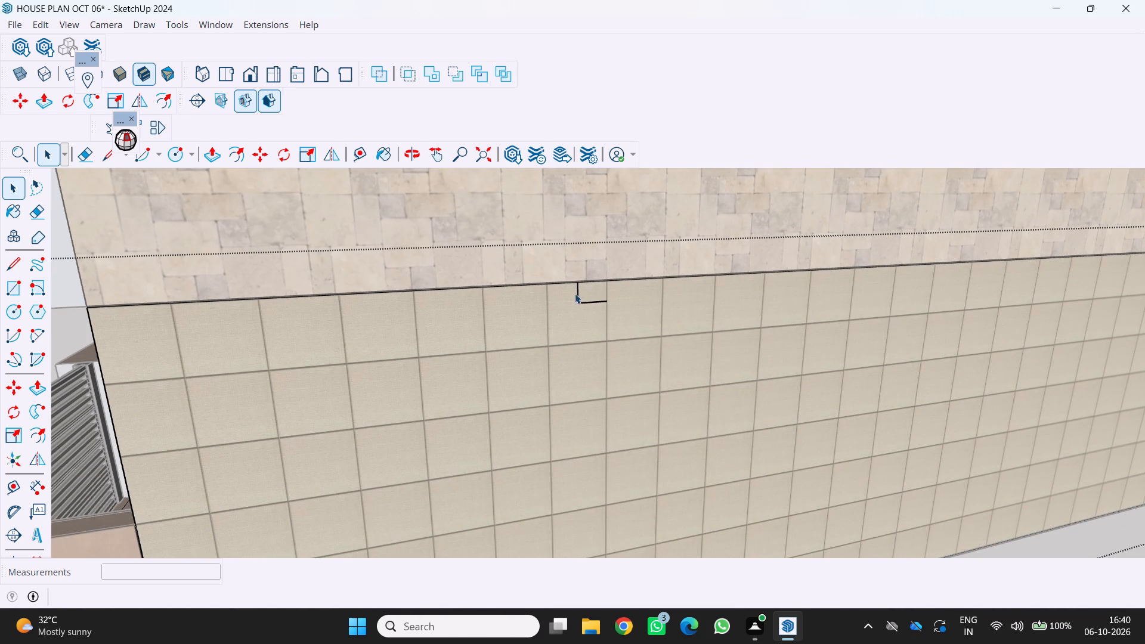
pyautogui.click(575, 290)
pyautogui.click(575, 292)
pyautogui.click(577, 299)
pyautogui.press('Delete')
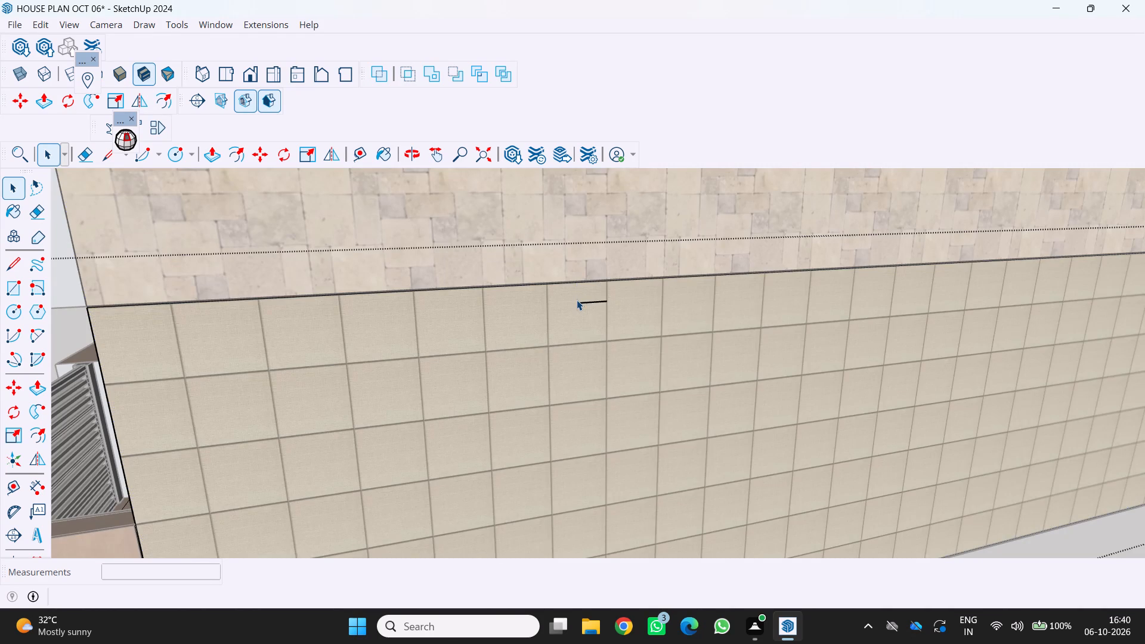
pyautogui.click(585, 301)
pyautogui.press('Delete')
pyautogui.scroll(-15, 583, 324)
pyautogui.moveTo(553, 312); pyautogui.dragTo(689, 378, button='middle')
pyautogui.scroll(-4, 688, 379)
pyautogui.scroll(5, 637, 394)
pyautogui.moveTo(489, 425); pyautogui.dragTo(484, 422, button='middle')
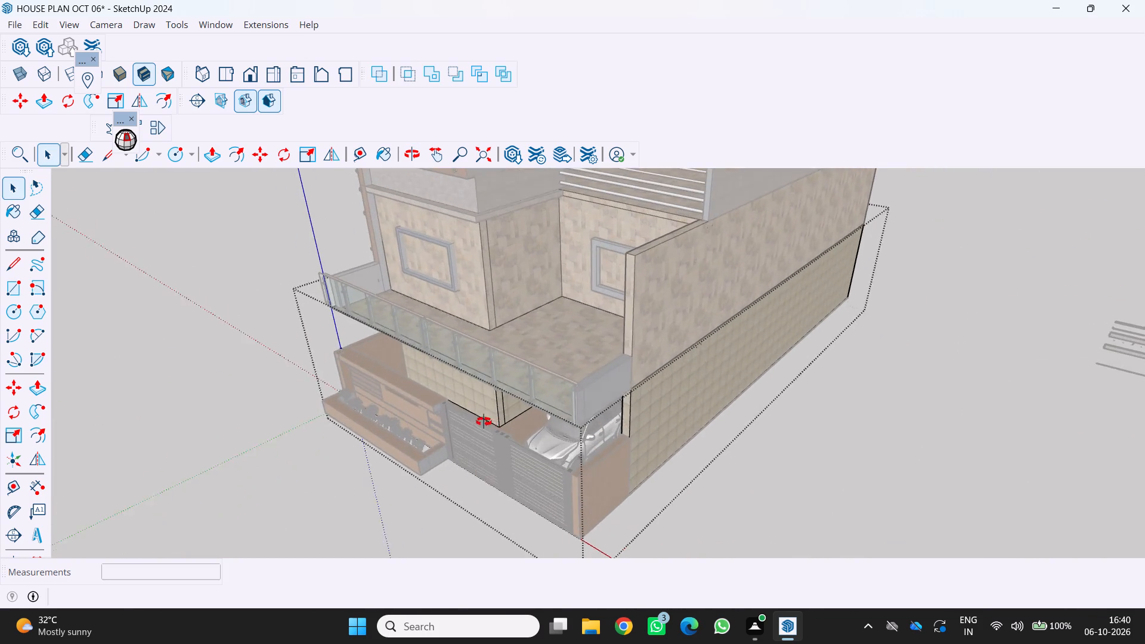
pyautogui.moveTo(484, 422); pyautogui.dragTo(575, 358, button='middle')
pyautogui.scroll(-8, 575, 358)
pyautogui.click(324, 435)
pyautogui.click(313, 438)
# Examine the planter, front boundary wall and nameplate, up close and within the whole front elevation.
pyautogui.scroll(12, 313, 438)
pyautogui.moveTo(553, 419); pyautogui.dragTo(608, 486, button='middle')
pyautogui.scroll(5, 598, 482)
pyautogui.moveTo(574, 459); pyautogui.dragTo(572, 458, button='middle')
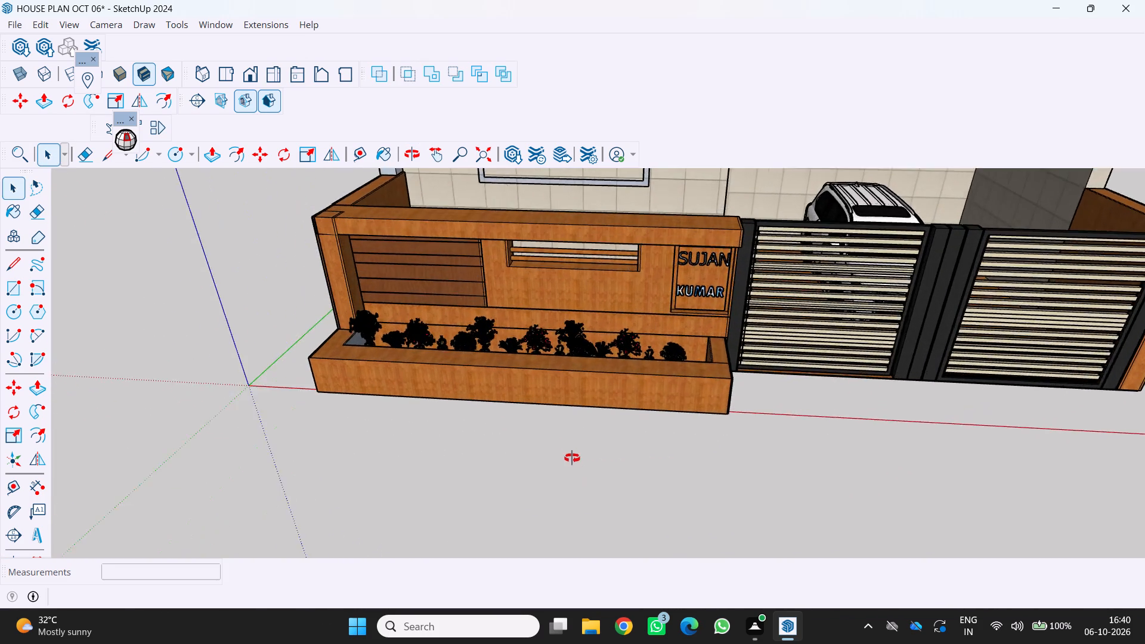
pyautogui.moveTo(572, 458); pyautogui.dragTo(567, 421, button='middle')
pyautogui.scroll(1, 567, 421)
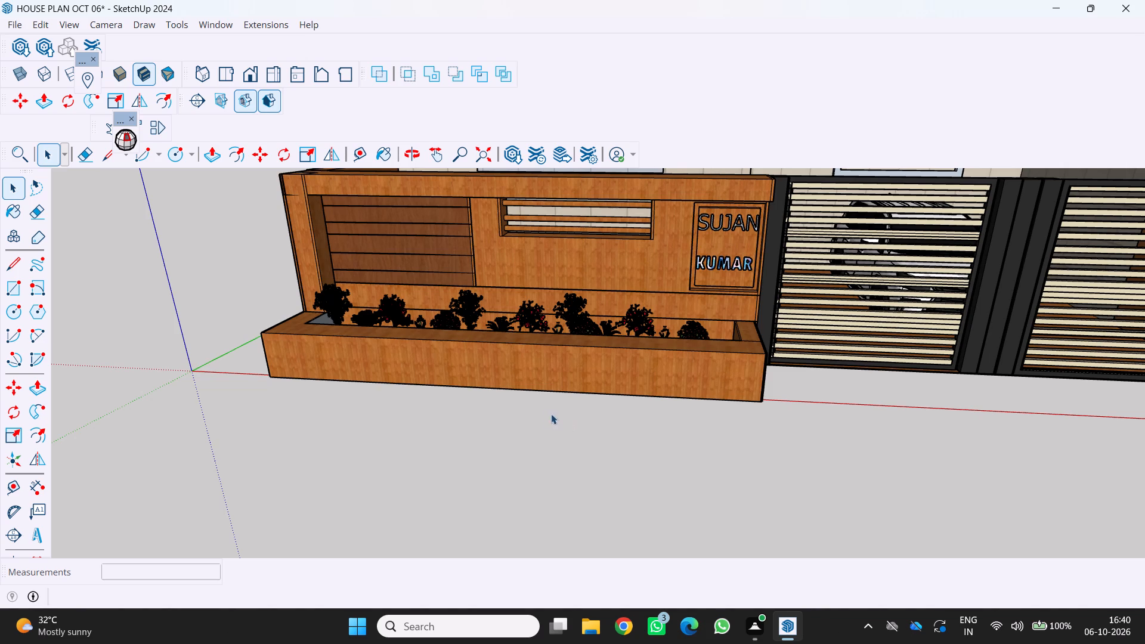
pyautogui.scroll(-10, 424, 318)
pyautogui.moveTo(424, 308); pyautogui.dragTo(405, 286, button='middle')
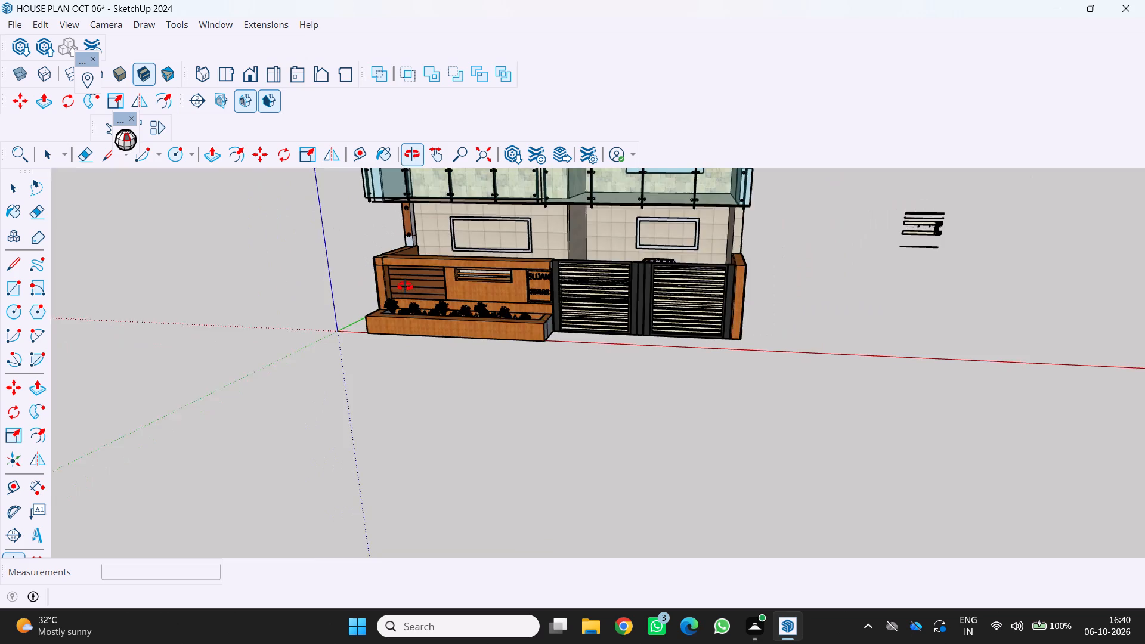
pyautogui.moveTo(405, 286); pyautogui.dragTo(386, 284, button='middle')
pyautogui.scroll(-3, 385, 284)
pyautogui.moveTo(391, 283); pyautogui.dragTo(442, 304, button='middle')
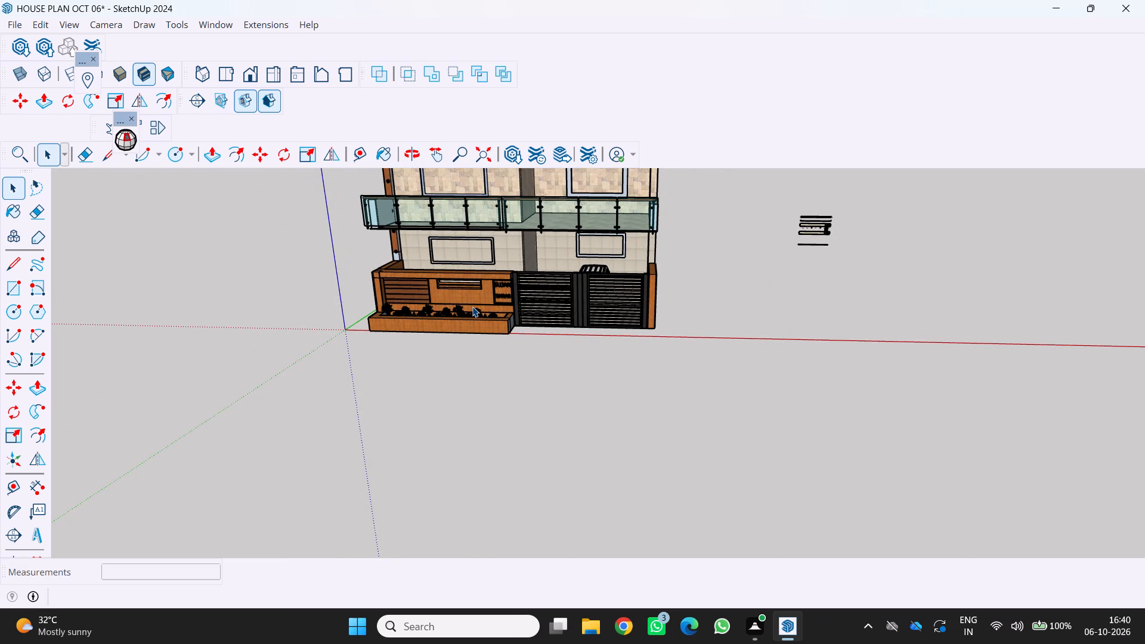
pyautogui.scroll(-1, 505, 323)
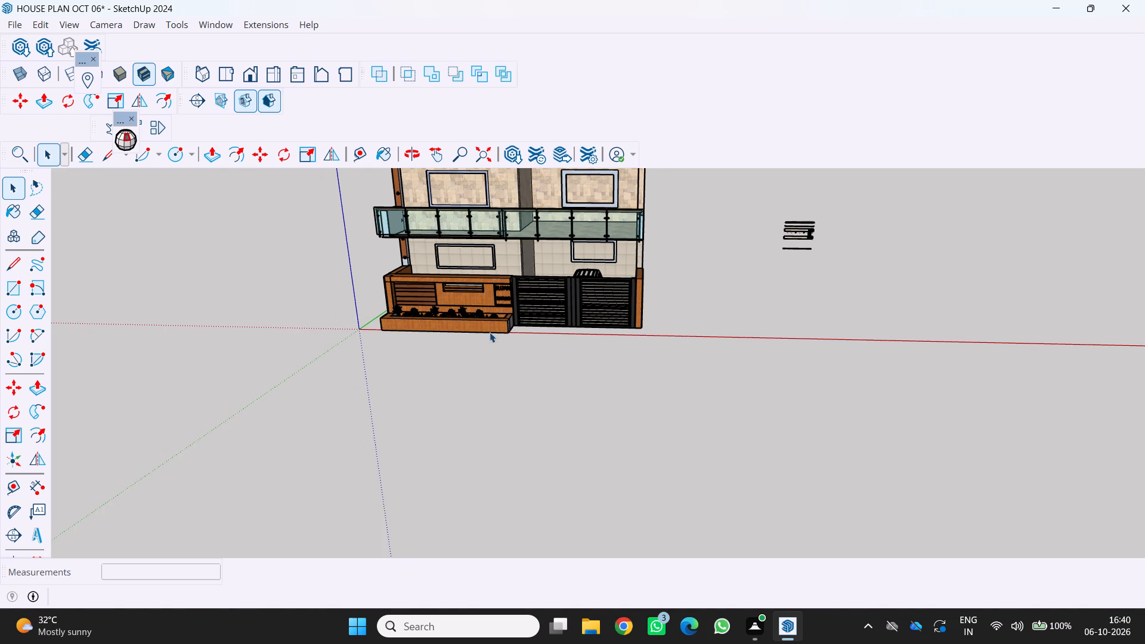
# Examine the front elevation obliquely from the gate side, including the balcony end, gate-side wall and parapet.
pyautogui.scroll(2, 450, 342)
pyautogui.scroll(1, 514, 320)
pyautogui.moveTo(515, 320); pyautogui.dragTo(674, 404, button='middle')
pyautogui.scroll(-5, 673, 404)
pyautogui.moveTo(654, 397); pyautogui.dragTo(443, 312, button='middle')
pyautogui.scroll(1, 639, 394)
pyautogui.scroll(4, 521, 305)
pyautogui.moveTo(546, 298); pyautogui.dragTo(452, 259, button='middle')
pyautogui.scroll(-5, 452, 259)
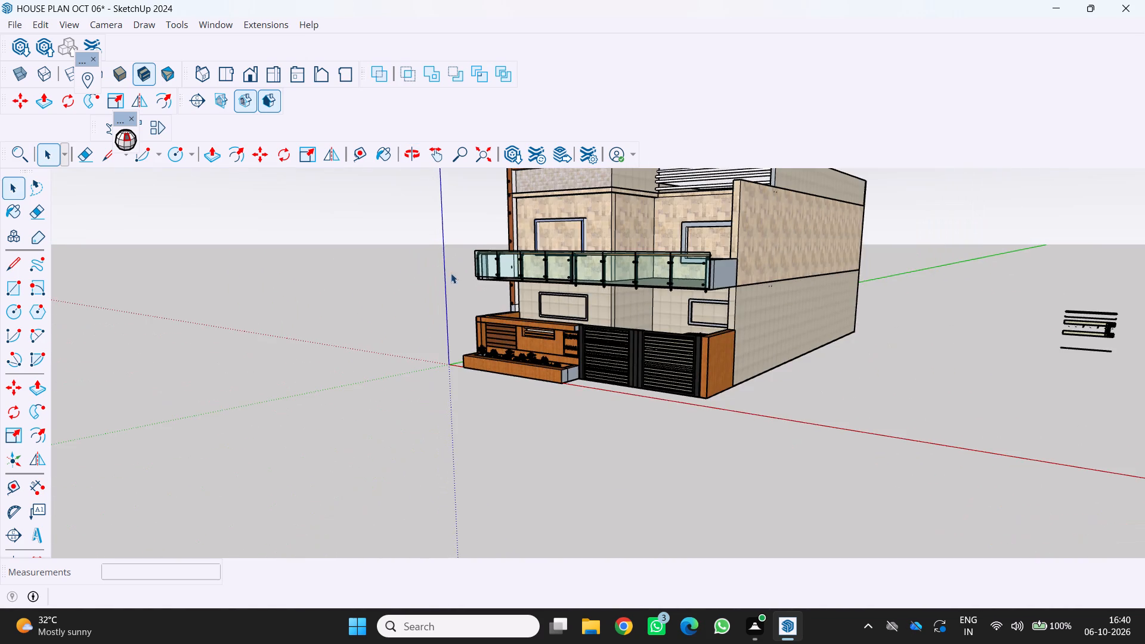
pyautogui.scroll(7, 626, 345)
pyautogui.moveTo(692, 389); pyautogui.dragTo(749, 438, button='middle')
pyautogui.scroll(-4, 754, 439)
pyautogui.moveTo(725, 422); pyautogui.dragTo(681, 384, button='middle')
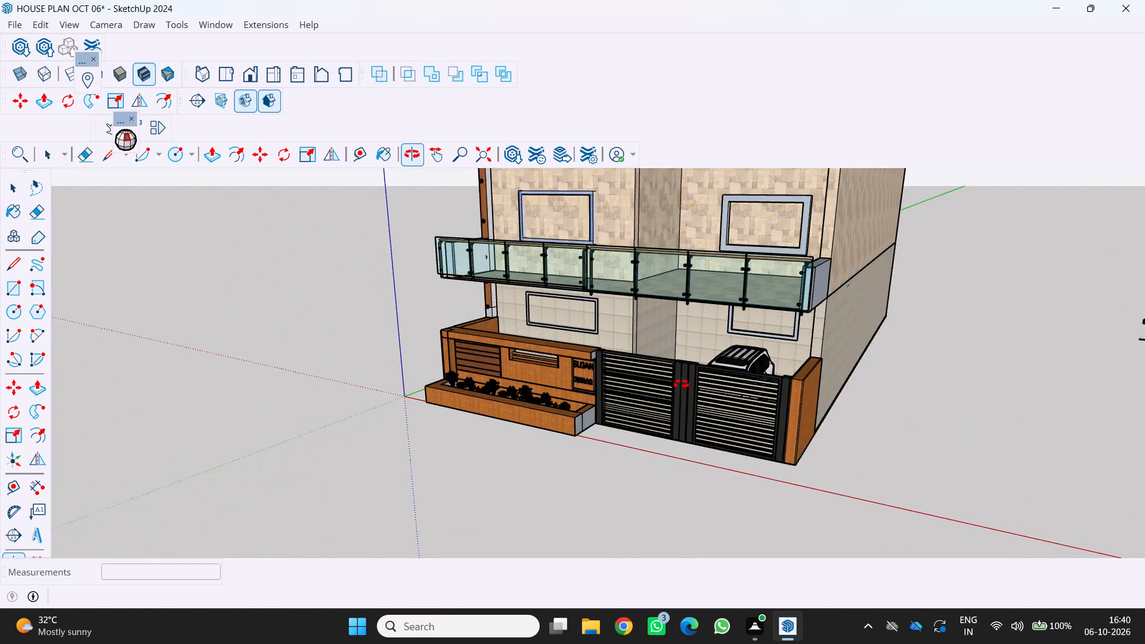
pyautogui.scroll(1, 680, 381)
pyautogui.moveTo(681, 384); pyautogui.dragTo(668, 367, button='middle')
pyautogui.scroll(-4, 742, 415)
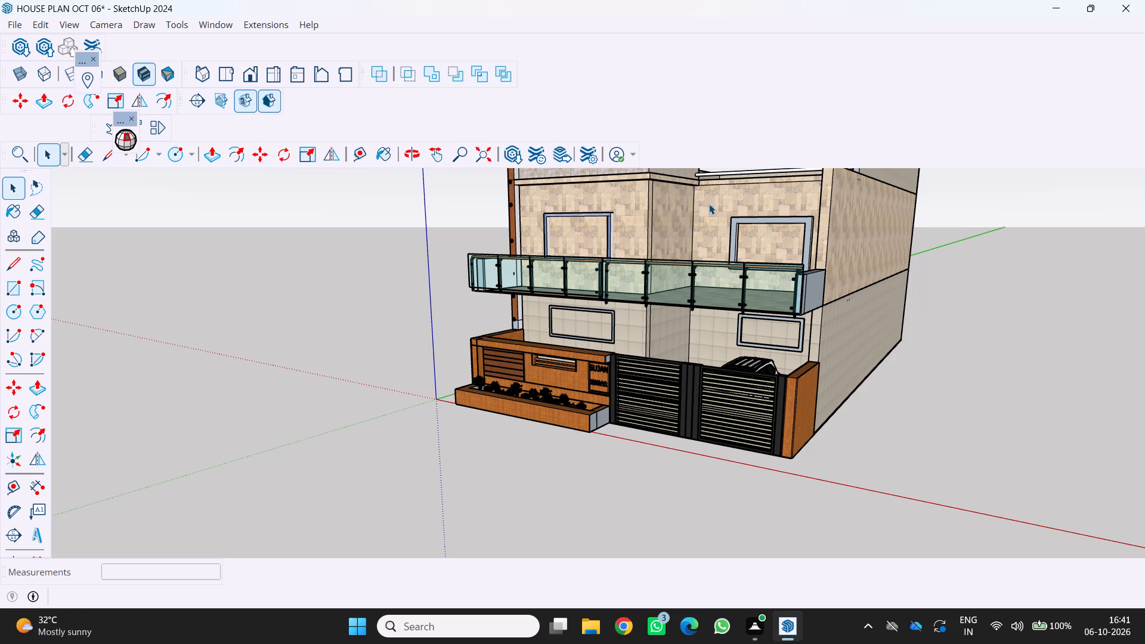
pyautogui.scroll(-3, 838, 220)
pyautogui.moveTo(782, 236); pyautogui.dragTo(847, 315, button='middle')
pyautogui.scroll(-3, 849, 315)
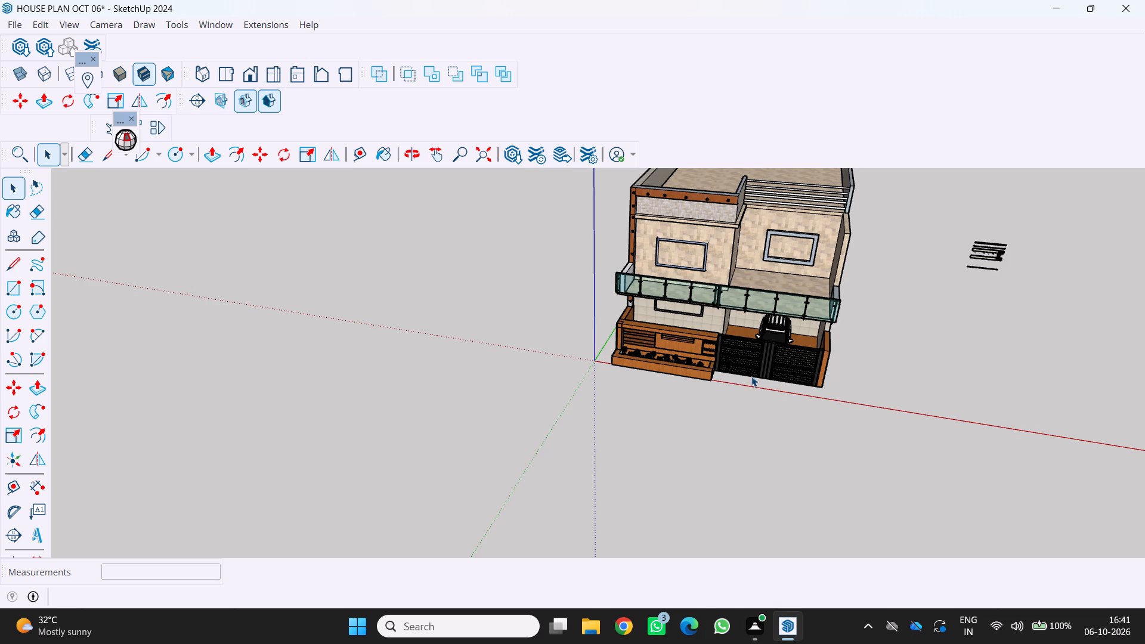
# Examine the front elevation straight on and from above, covering the glass balcony, windows, gates and planter.
pyautogui.scroll(3, 728, 369)
pyautogui.moveTo(726, 316); pyautogui.dragTo(744, 213, button='middle')
pyautogui.scroll(6, 706, 216)
pyautogui.moveTo(685, 209); pyautogui.dragTo(707, 229, button='middle')
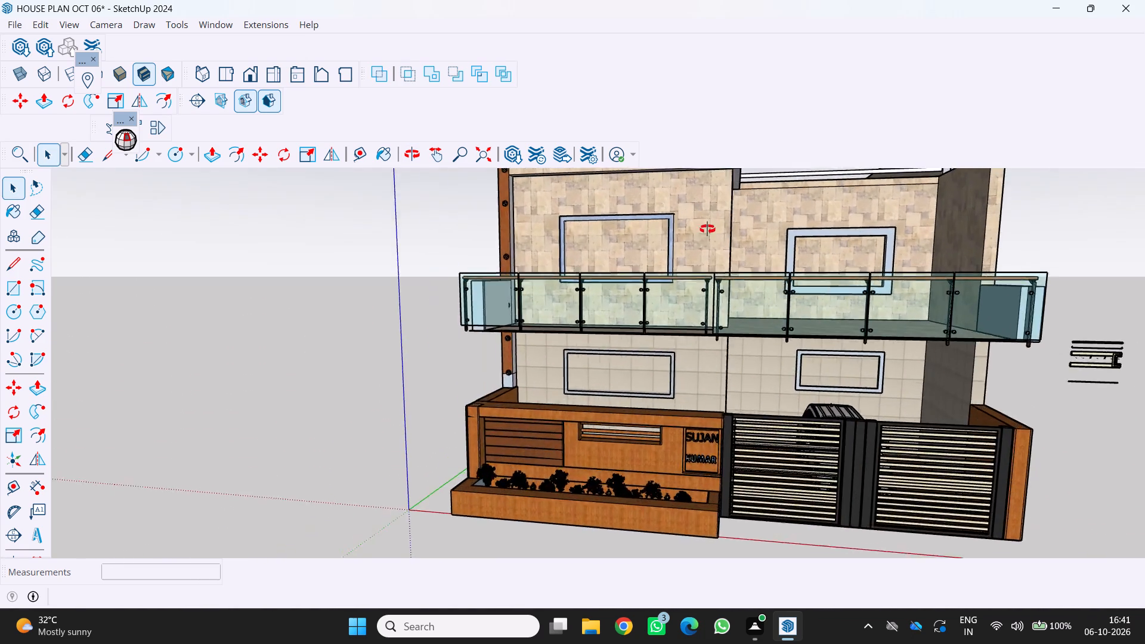
pyautogui.moveTo(707, 229); pyautogui.dragTo(728, 298, button='middle')
pyautogui.scroll(-4, 729, 297)
pyautogui.moveTo(681, 280); pyautogui.dragTo(639, 239, button='middle')
pyautogui.scroll(1, 639, 239)
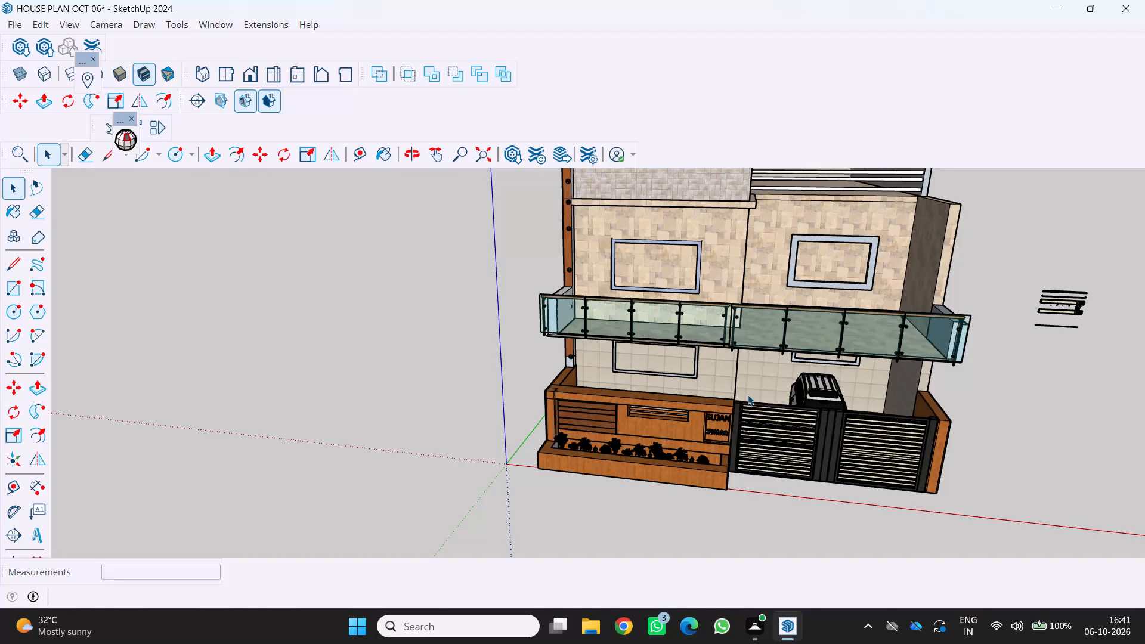
pyautogui.scroll(-3, 748, 395)
pyautogui.moveTo(747, 395); pyautogui.dragTo(760, 439, button='middle')
pyautogui.scroll(7, 760, 439)
pyautogui.moveTo(759, 446); pyautogui.dragTo(760, 446, button='middle')
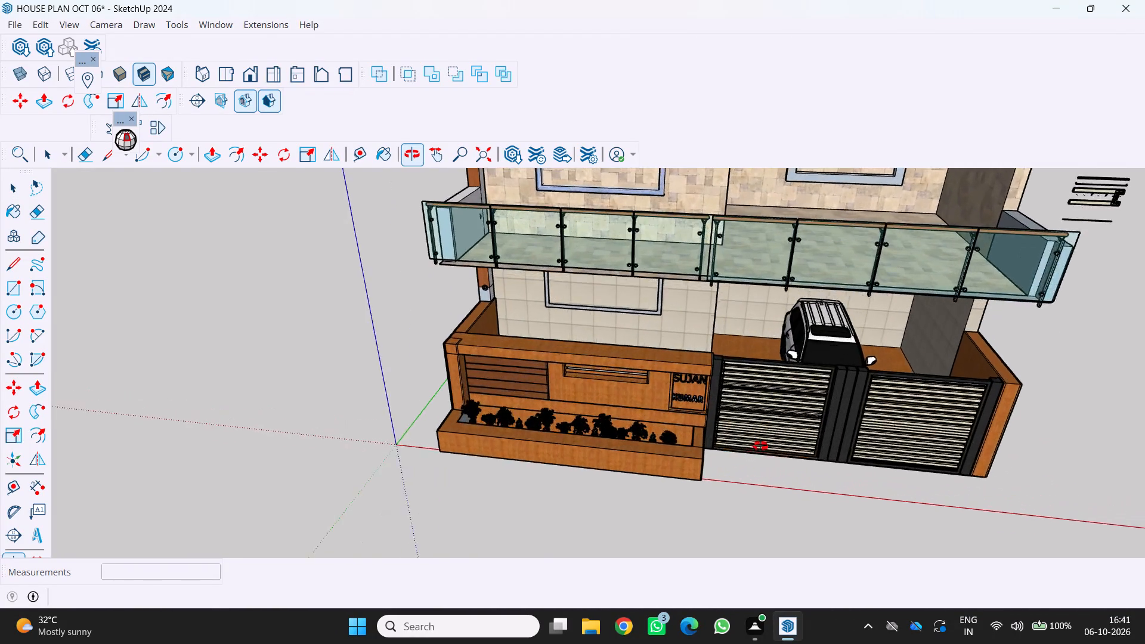
pyautogui.moveTo(760, 446); pyautogui.dragTo(779, 432, button='middle')
pyautogui.scroll(6, 760, 446)
pyautogui.moveTo(773, 429); pyautogui.dragTo(818, 351, button='middle')
# Inspect the front boundary wall, planter and both gates near ground level, including the gap beneath the gates.
pyautogui.scroll(1, 785, 400)
pyautogui.scroll(1, 818, 351)
pyautogui.scroll(-4, 818, 351)
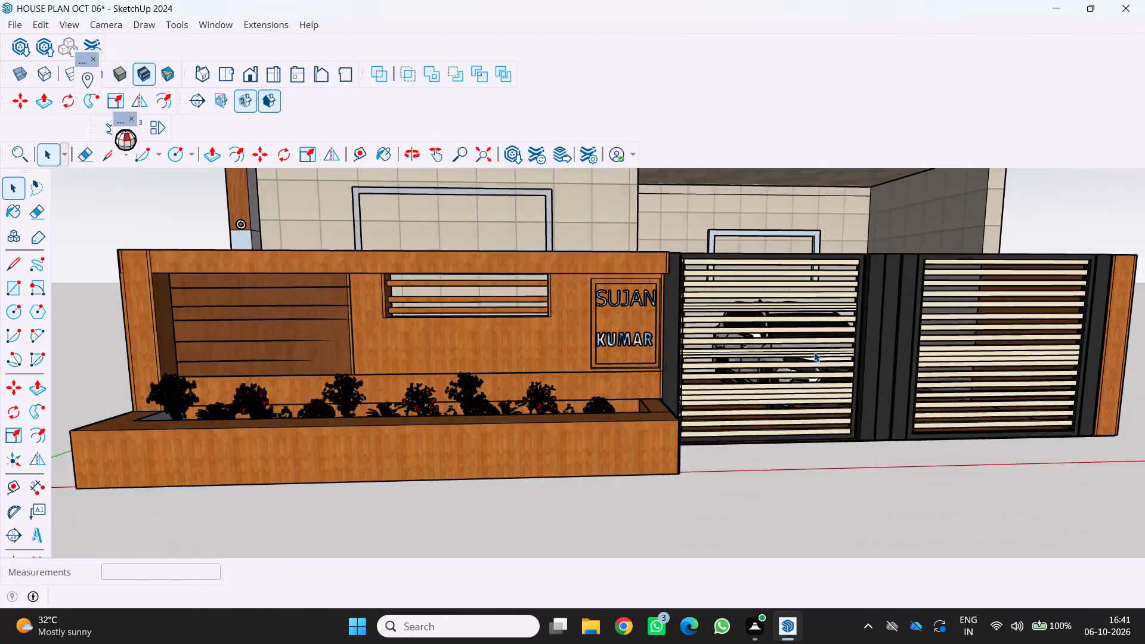
pyautogui.scroll(3, 829, 407)
pyautogui.moveTo(856, 415); pyautogui.dragTo(850, 411, button='middle')
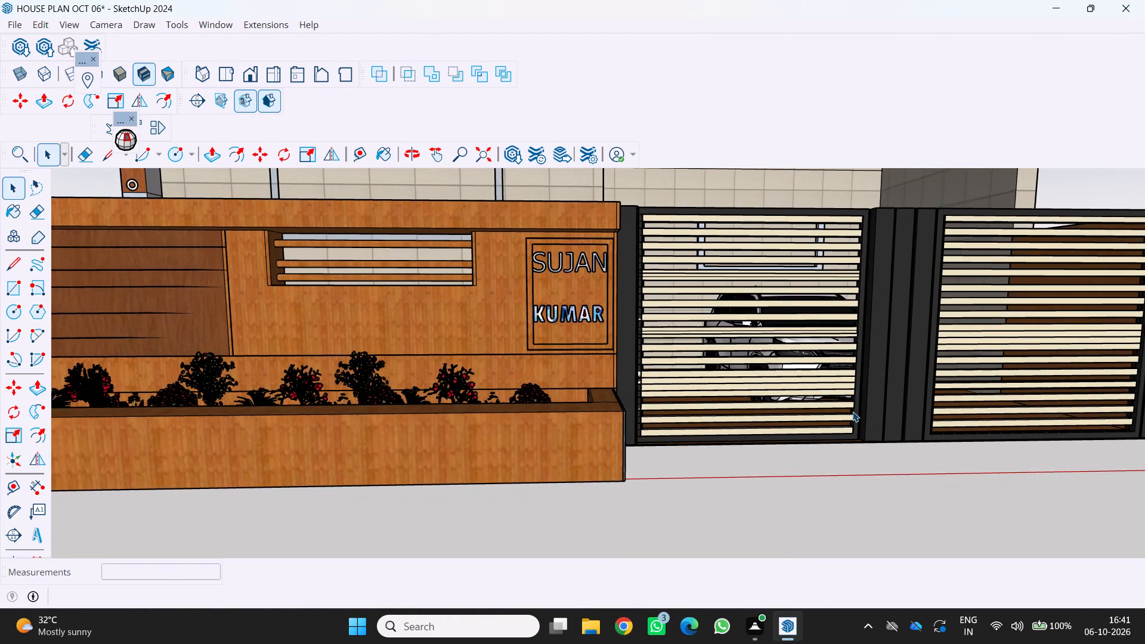
pyautogui.scroll(-2, 853, 411)
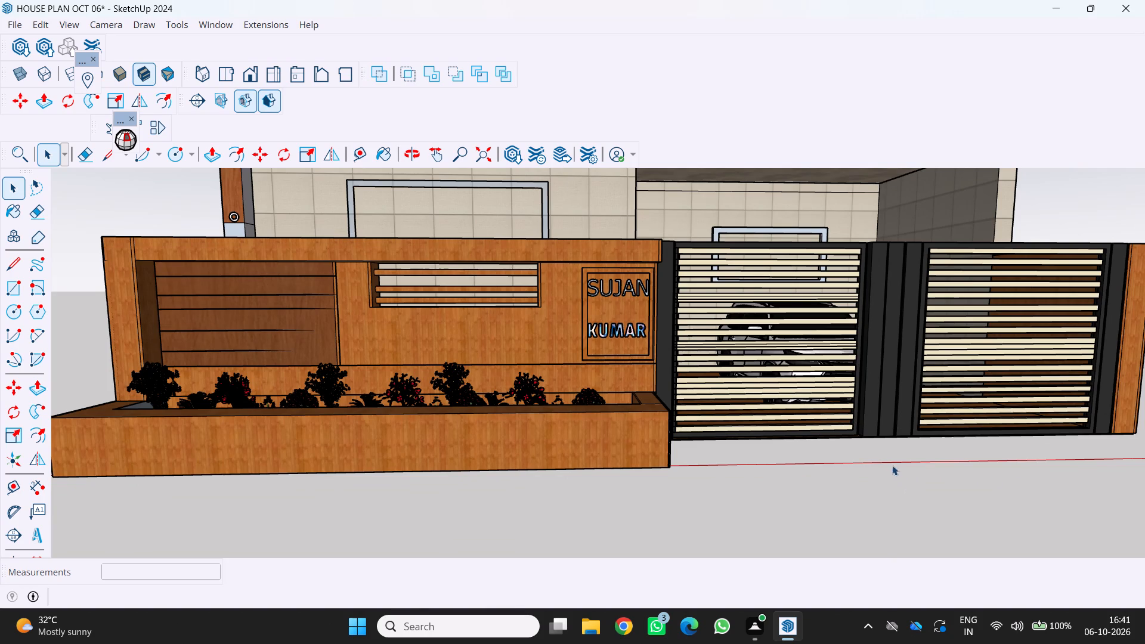
pyautogui.scroll(-3, 882, 450)
pyautogui.scroll(1, 878, 447)
pyautogui.moveTo(878, 447); pyautogui.dragTo(861, 426, button='middle')
pyautogui.scroll(-4, 861, 426)
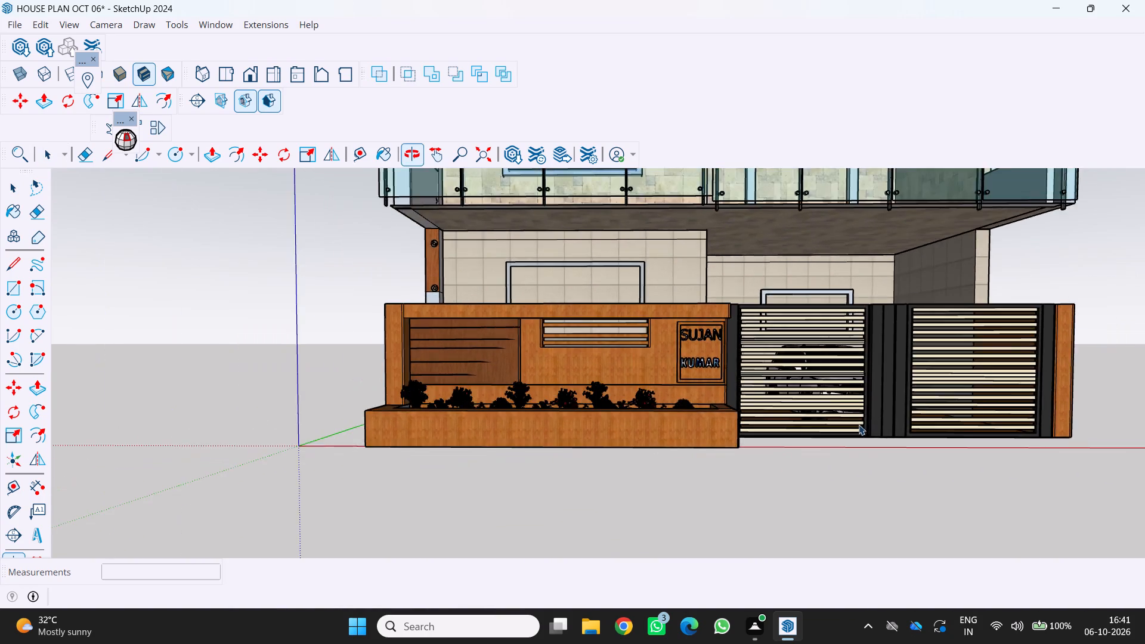
pyautogui.scroll(6, 862, 429)
pyautogui.scroll(-3, 973, 460)
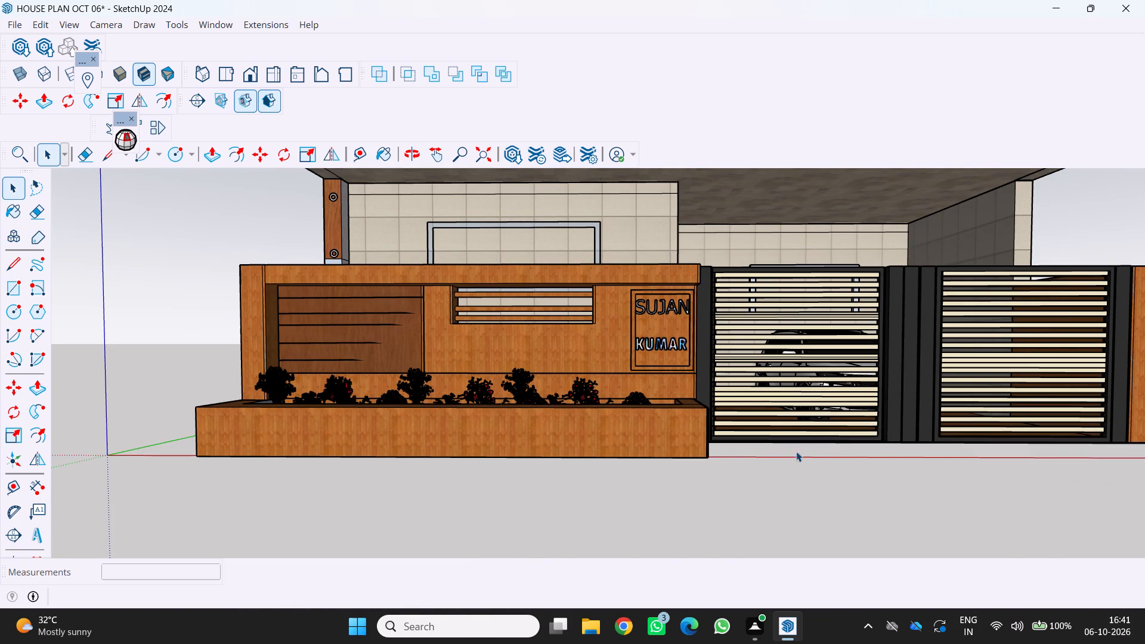
pyautogui.moveTo(718, 444); pyautogui.dragTo(703, 433, button='middle')
pyautogui.scroll(-1, 703, 433)
# Draw a thin rectangle about 14' 10" by 2 3/4" along the base of the gates, from the planter side to the end wall.
pyautogui.press('r')
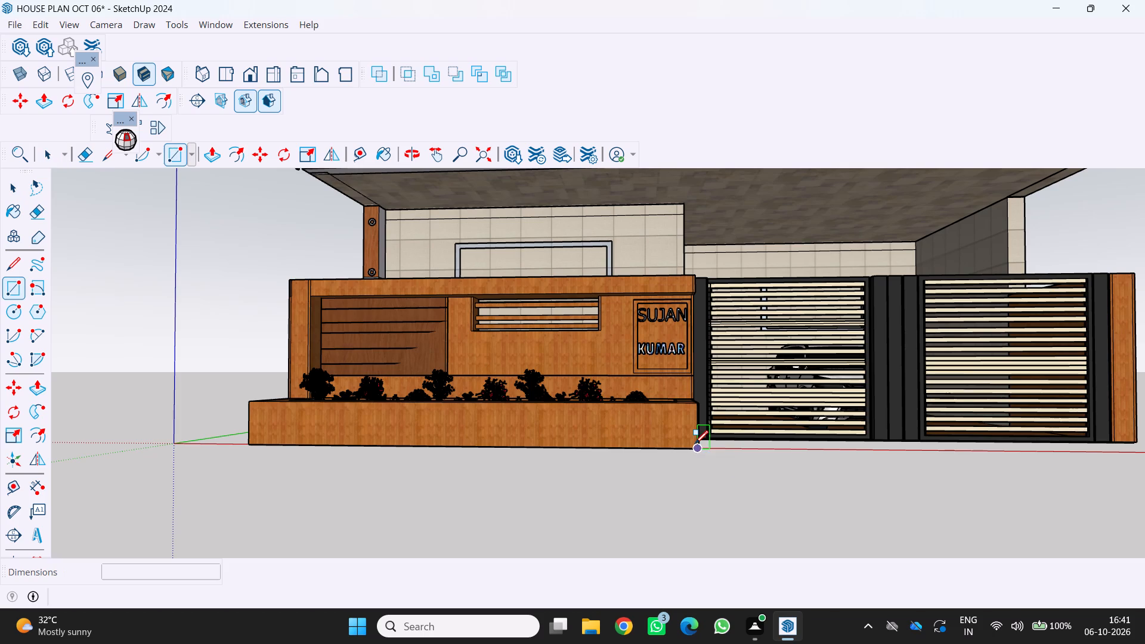
pyautogui.scroll(12, 701, 447)
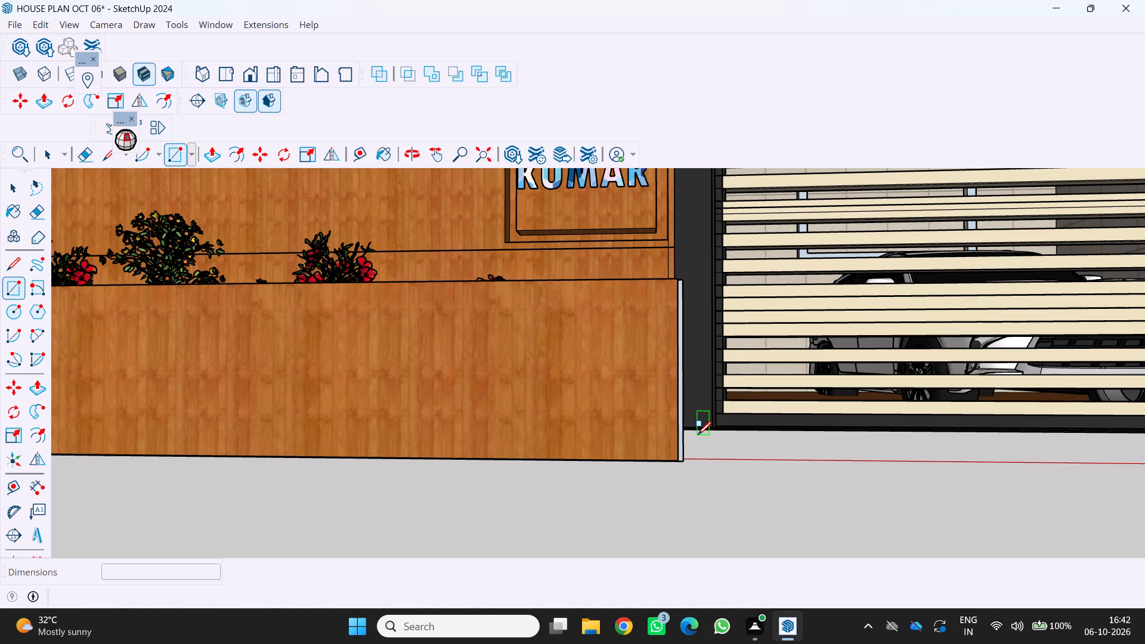
pyautogui.scroll(6, 702, 436)
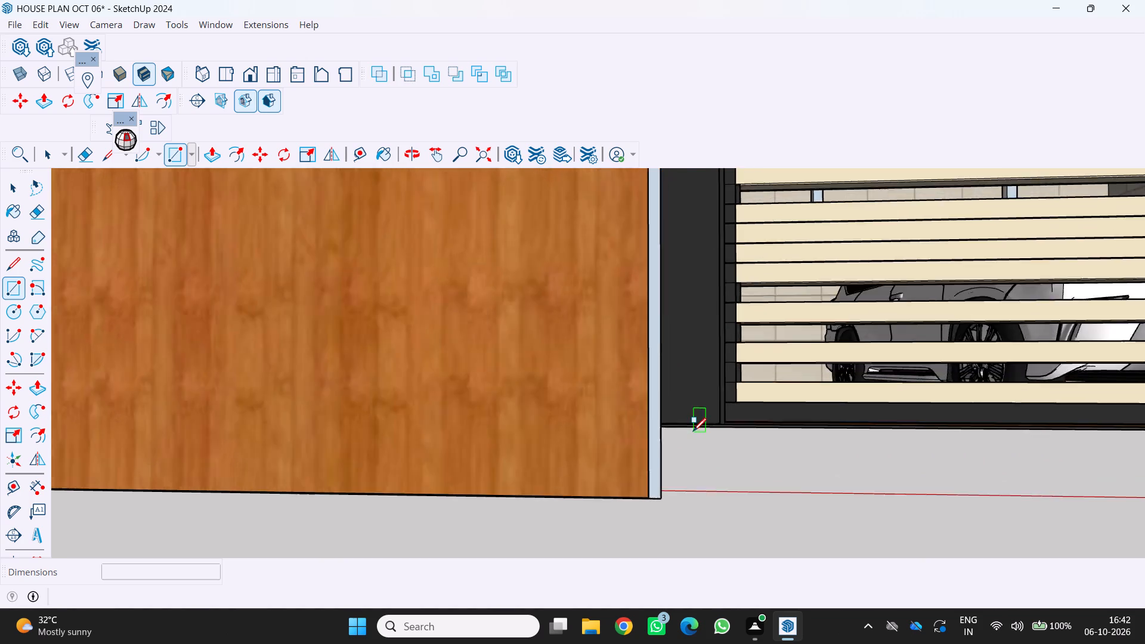
pyautogui.scroll(3, 693, 431)
pyautogui.scroll(8, 635, 429)
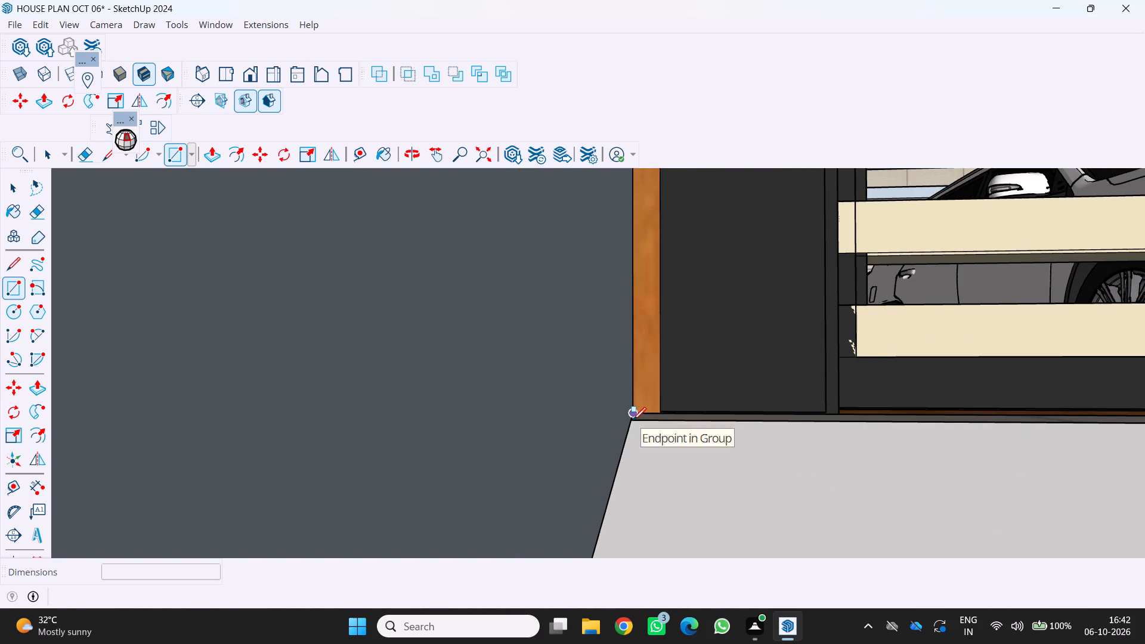
pyautogui.scroll(9, 636, 422)
pyautogui.click(627, 416)
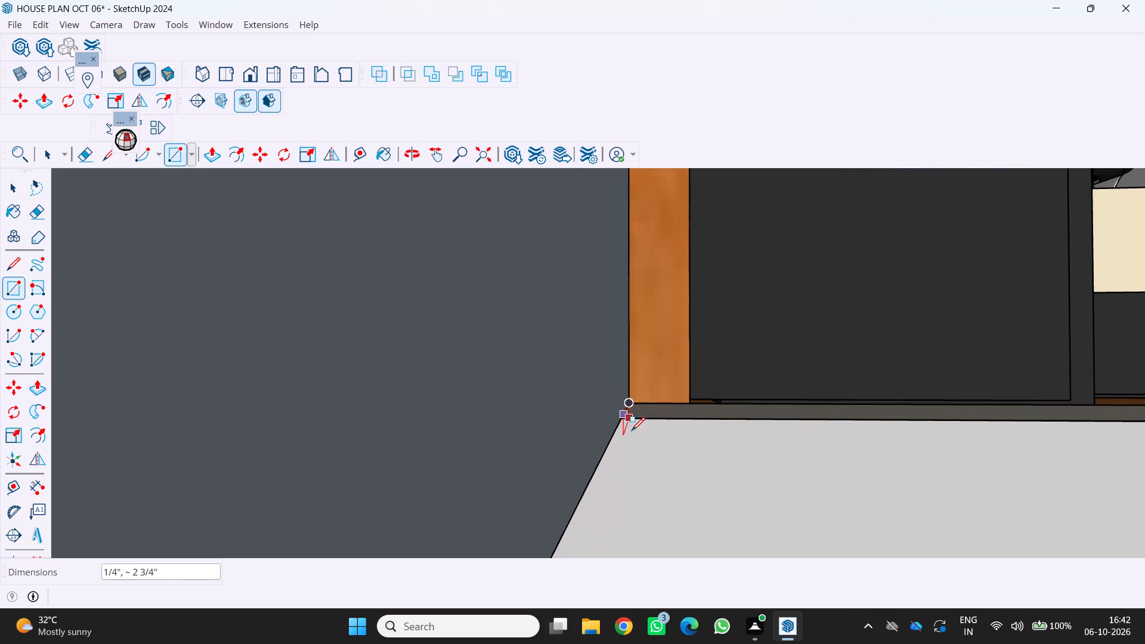
pyautogui.scroll(-20, 634, 443)
pyautogui.scroll(-18, 634, 443)
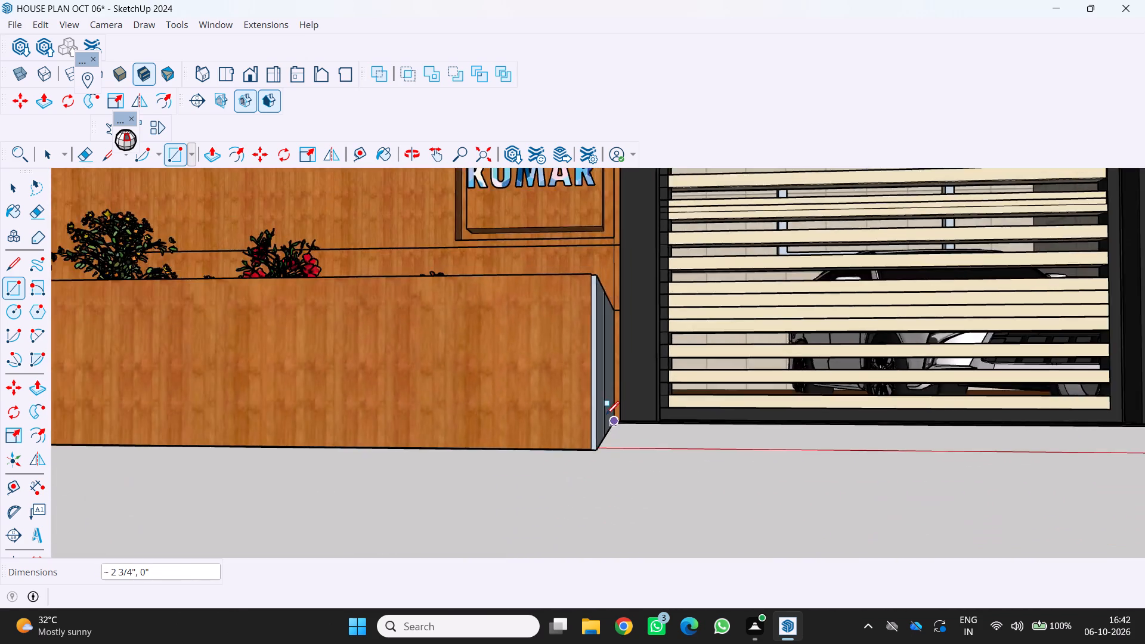
pyautogui.scroll(-6, 606, 414)
pyautogui.scroll(2, 606, 414)
pyautogui.scroll(-7, 606, 414)
pyautogui.scroll(-2, 1004, 487)
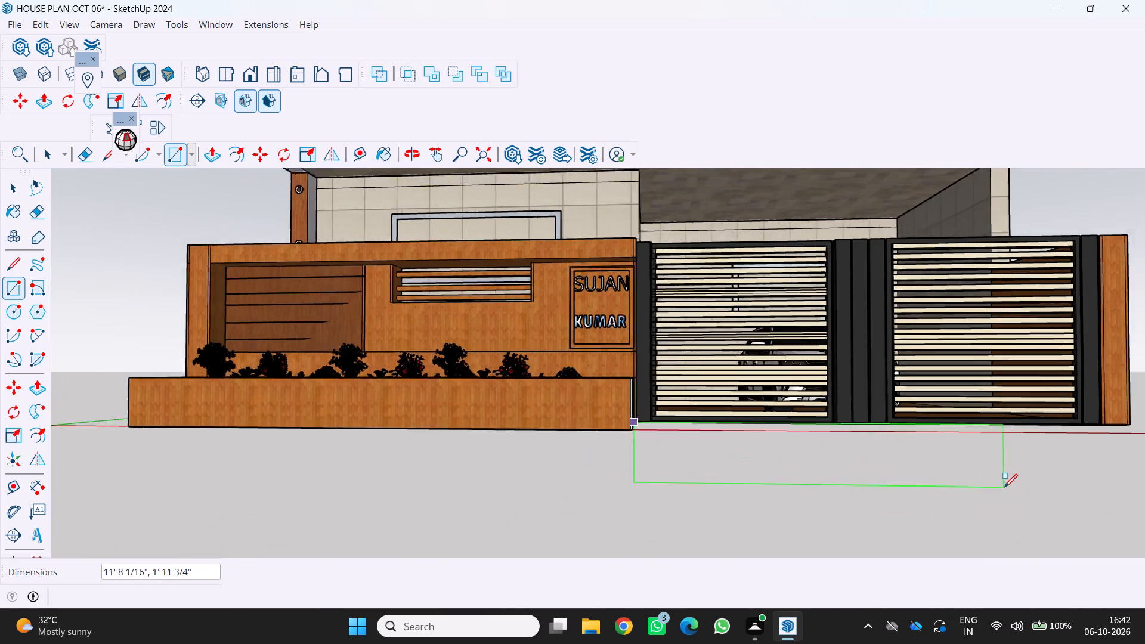
pyautogui.scroll(-8, 1004, 487)
pyautogui.moveTo(973, 475); pyautogui.dragTo(924, 456, button='middle')
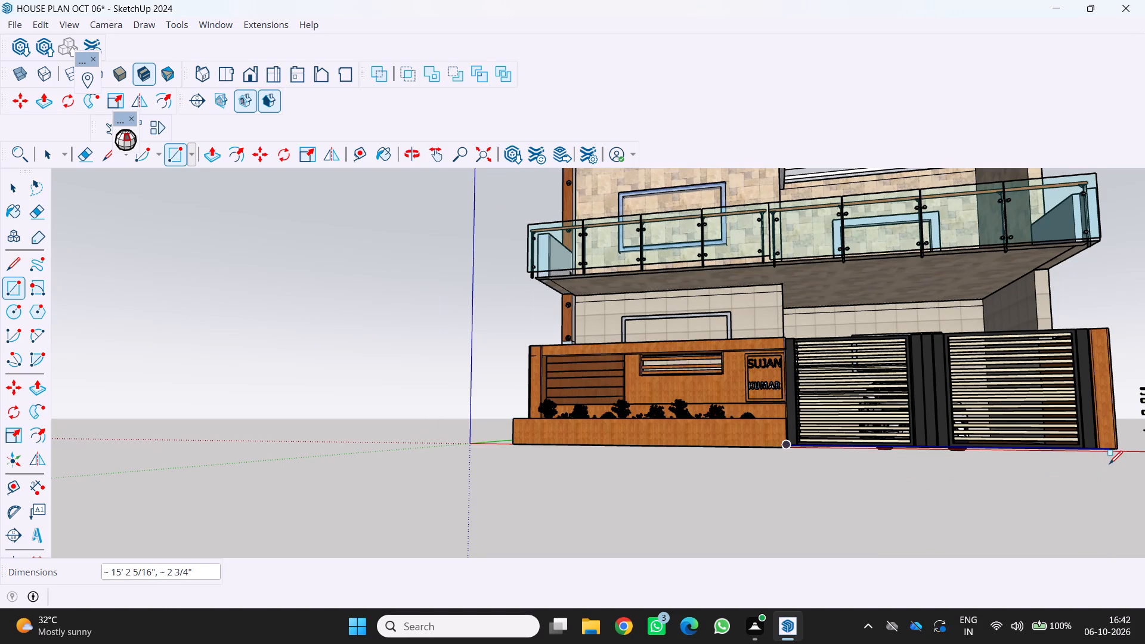
pyautogui.scroll(4, 1109, 464)
pyautogui.moveTo(1109, 464); pyautogui.dragTo(1103, 487, button='middle')
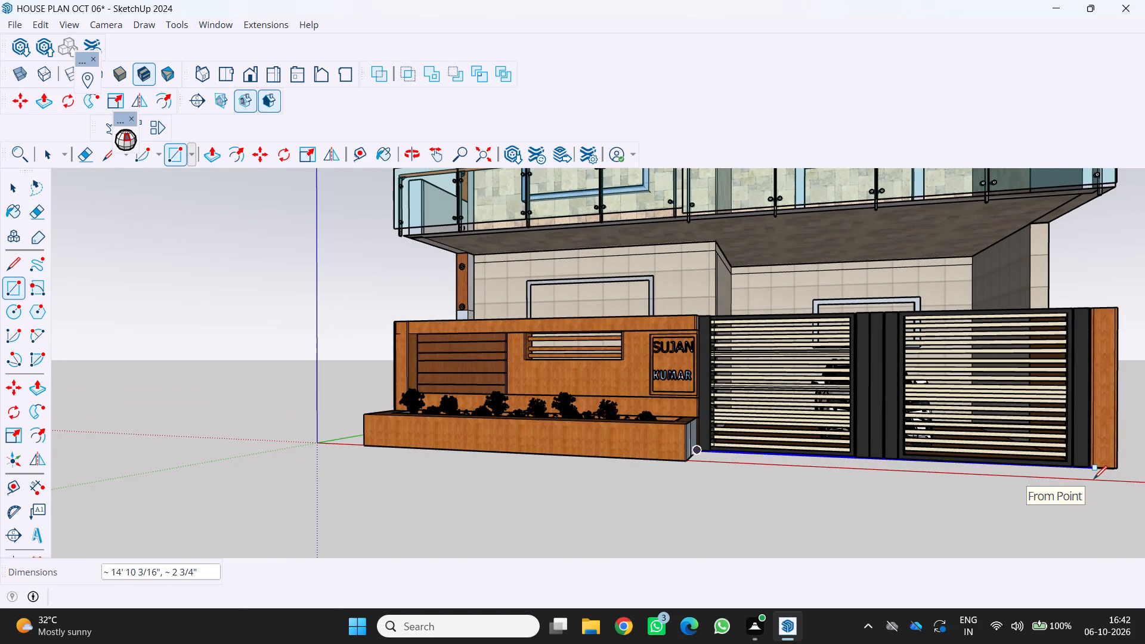
pyautogui.click(1093, 481)
pyautogui.moveTo(1047, 486); pyautogui.dragTo(1048, 531, button='middle')
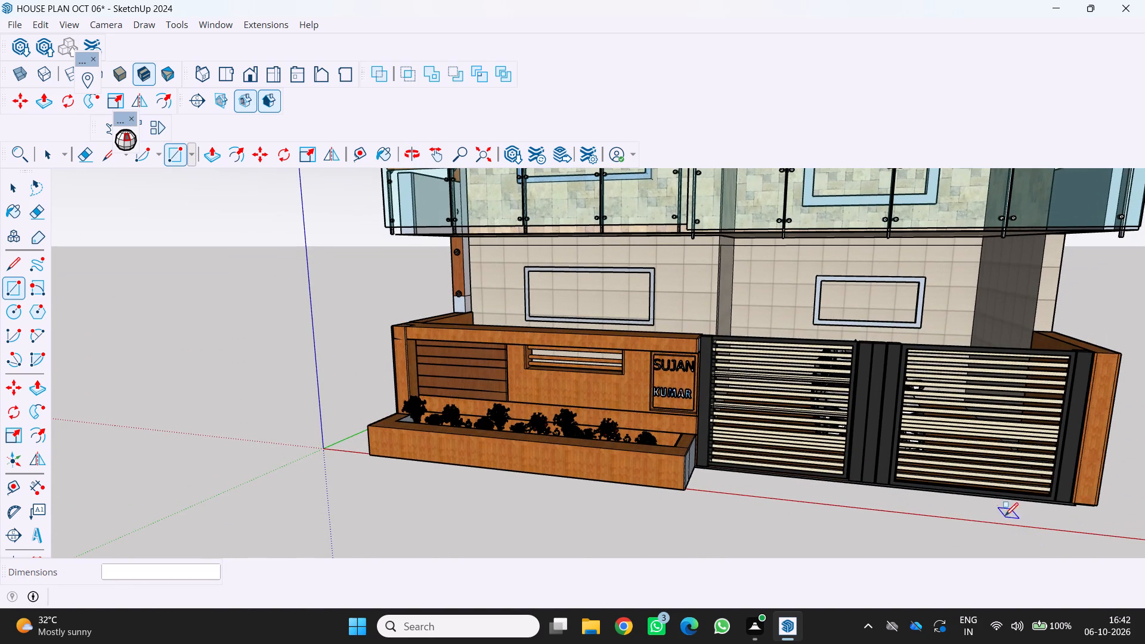
# Build an entrance slab in front of both gates from a ground rectangle about 14' 6" by 3', raised 3 3/16".
pyautogui.press('p')
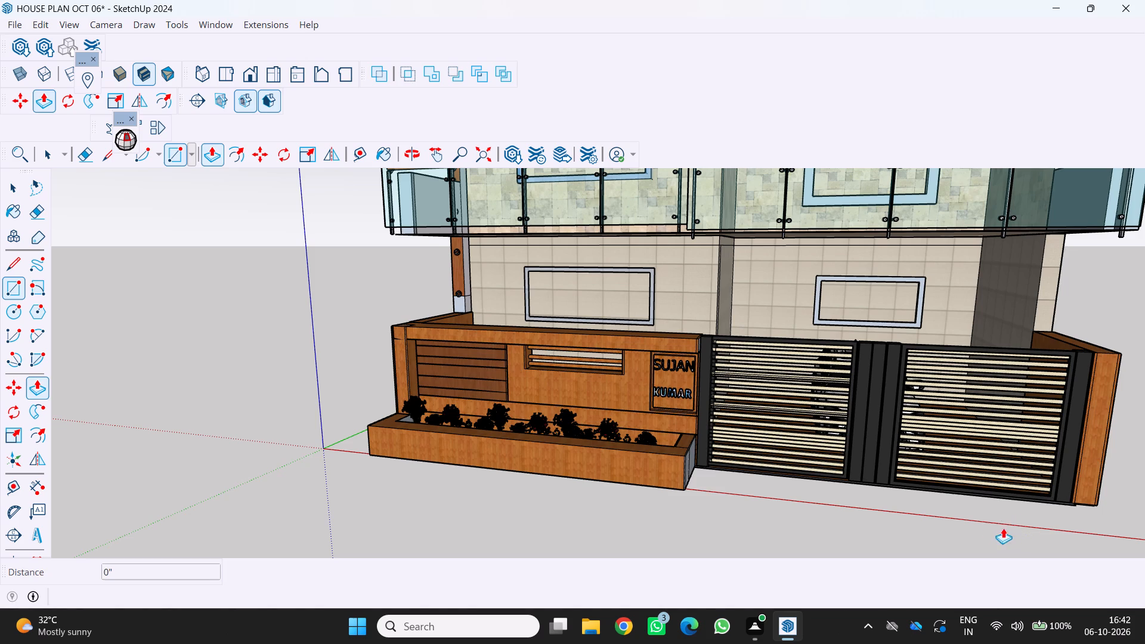
pyautogui.press('r')
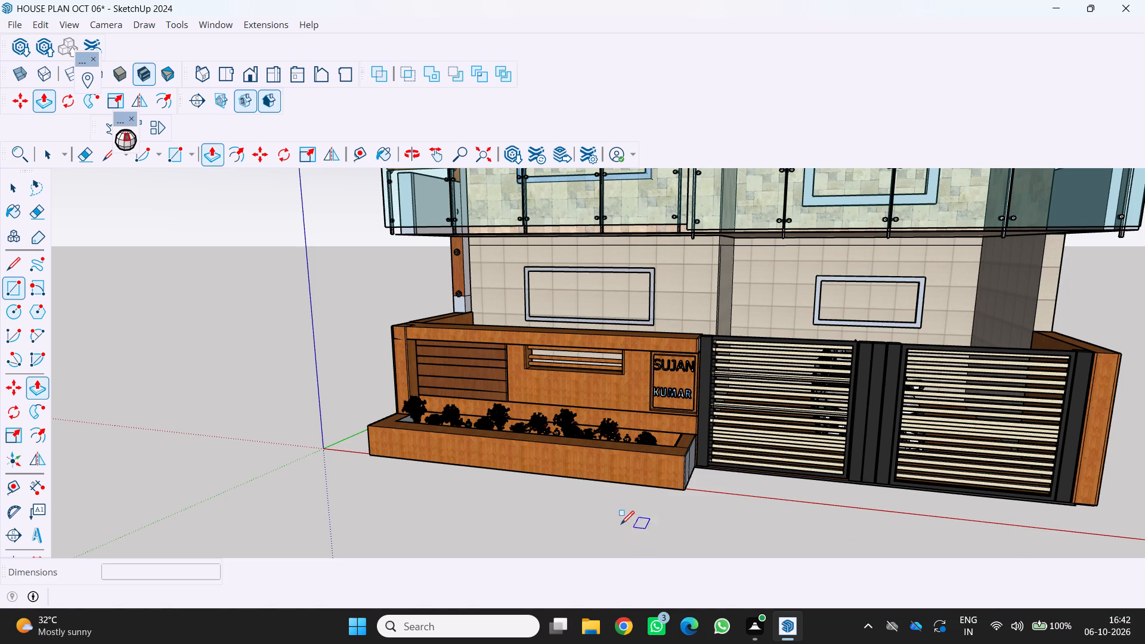
pyautogui.click(697, 471)
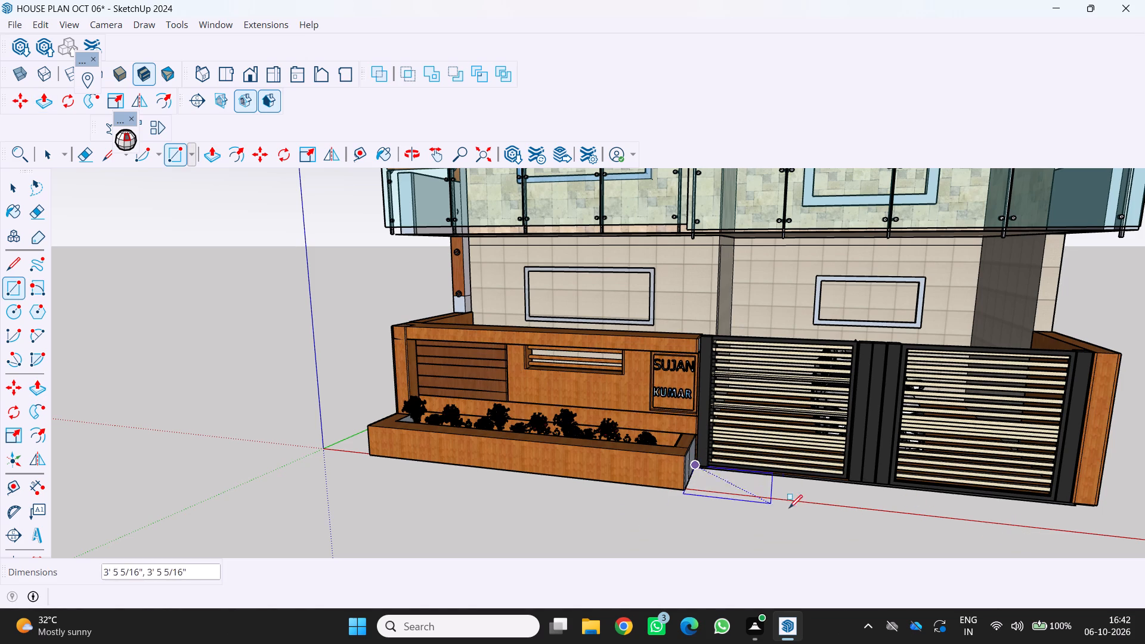
pyautogui.click(1101, 537)
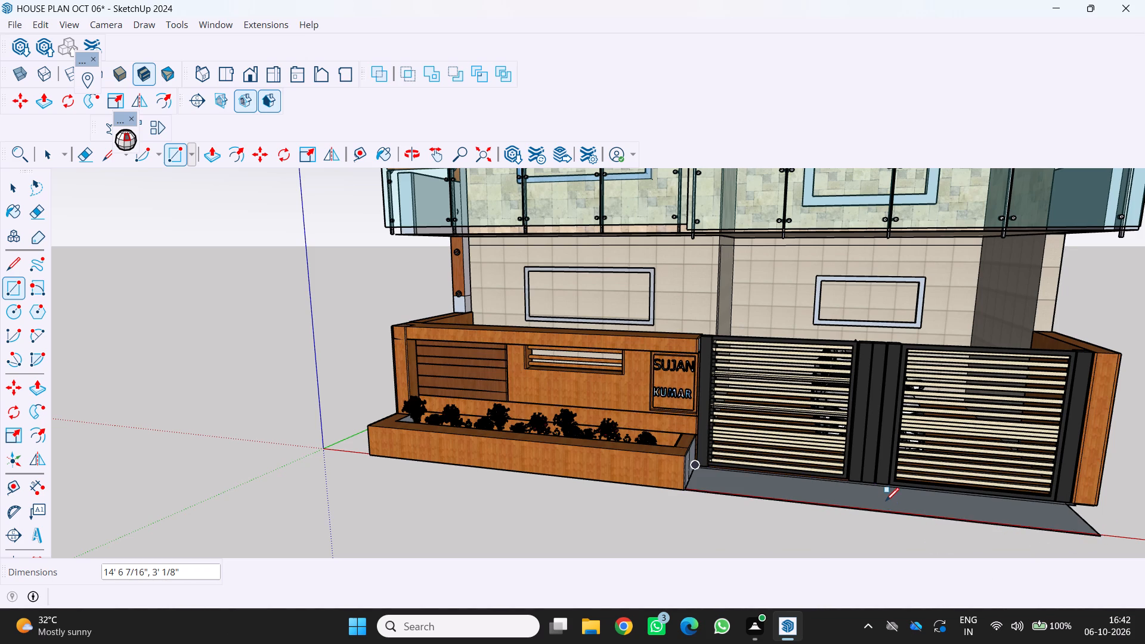
pyautogui.press('p')
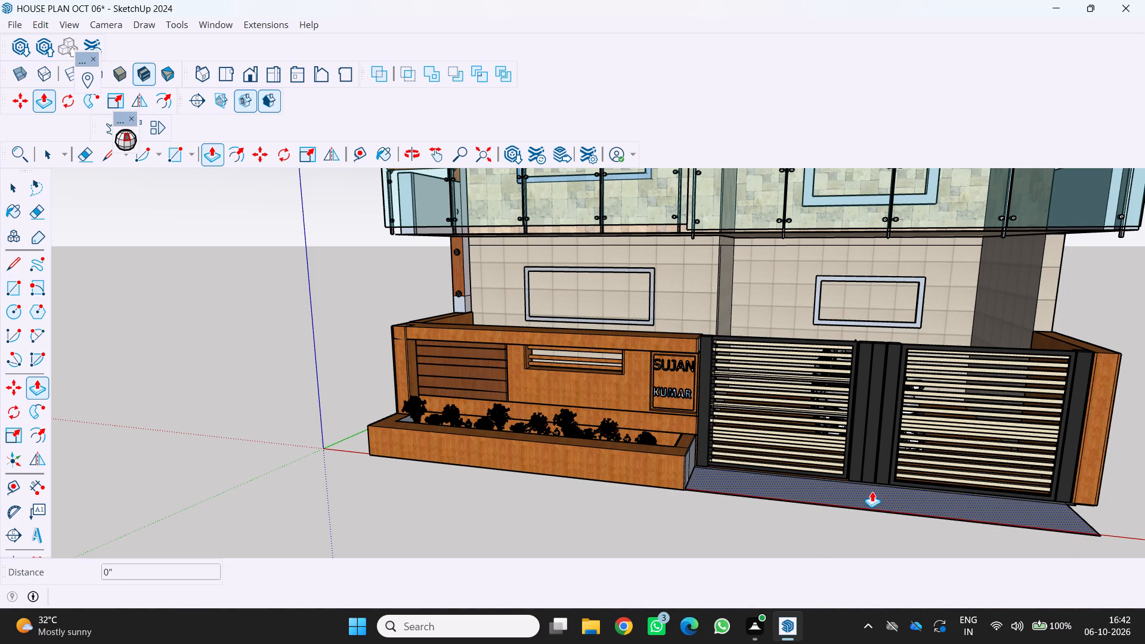
pyautogui.click(872, 491)
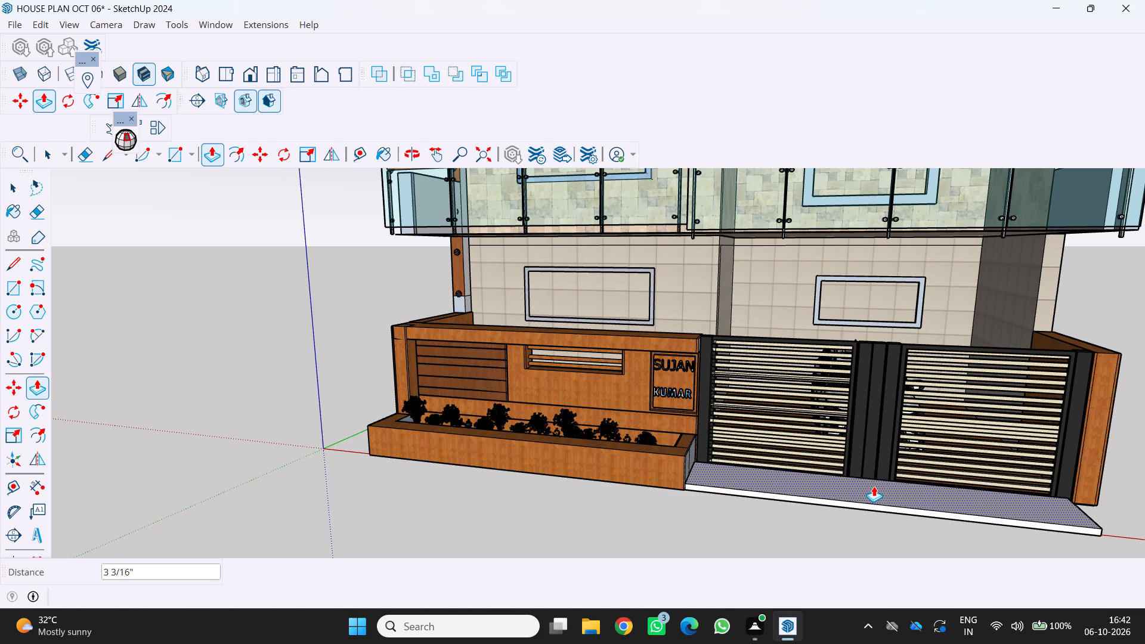
pyautogui.click(874, 486)
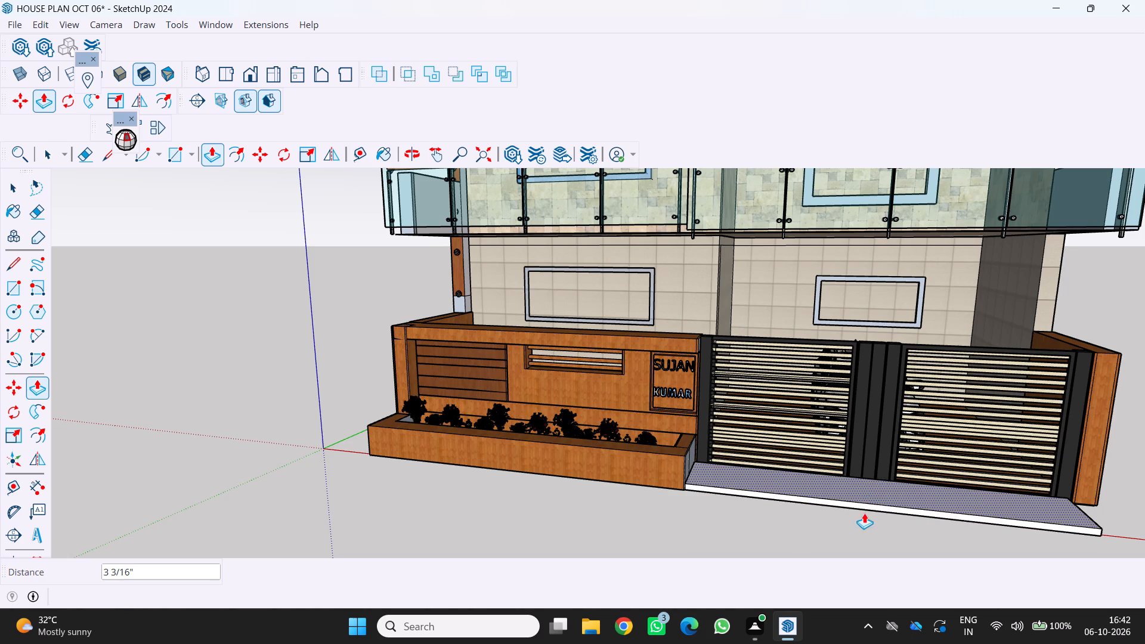
# Move the entrance slab's front top edge back about 10 7/8" toward the gates, giving the slab a sloped front face.
pyautogui.press('space')
pyautogui.press('End')
pyautogui.press('space')
pyautogui.press('End')
pyautogui.press('End')
pyautogui.press('End')
pyautogui.press('End')
pyautogui.press('End')
pyautogui.press('End')
pyautogui.press('End')
pyautogui.press('End')
pyautogui.press('End')
pyautogui.press('End')
pyautogui.press('End')
pyautogui.press('End')
pyautogui.press('End')
pyautogui.press('End')
pyautogui.press('End')
pyautogui.press('End')
pyautogui.press('End')
pyautogui.press('End')
pyautogui.press('End')
pyautogui.press('End')
pyautogui.click(838, 500)
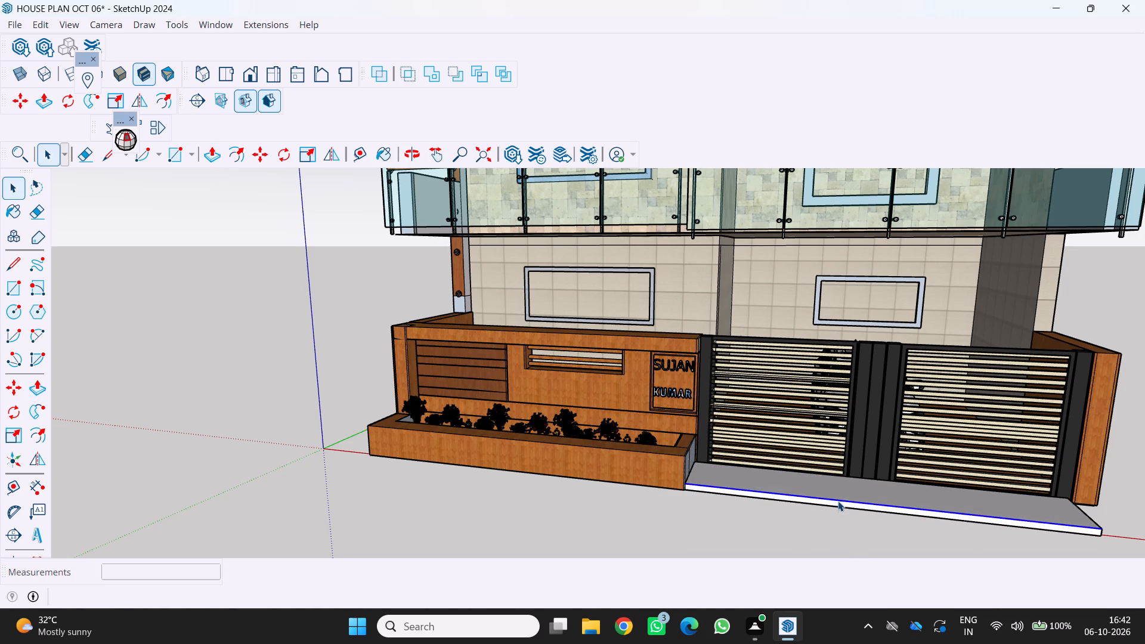
pyautogui.press('m')
pyautogui.press('End')
pyautogui.press('End')
pyautogui.press('End')
pyautogui.press('End')
pyautogui.press('End')
pyautogui.press('End')
pyautogui.press('End')
pyautogui.press('End')
pyautogui.press('End')
pyautogui.press('End')
pyautogui.press('End')
pyautogui.press('End')
pyautogui.press('End')
pyautogui.press('End')
pyautogui.press('End')
pyautogui.press('End')
pyautogui.press('End')
pyautogui.press('End')
pyautogui.press('End')
pyautogui.press('End')
pyautogui.click(837, 509)
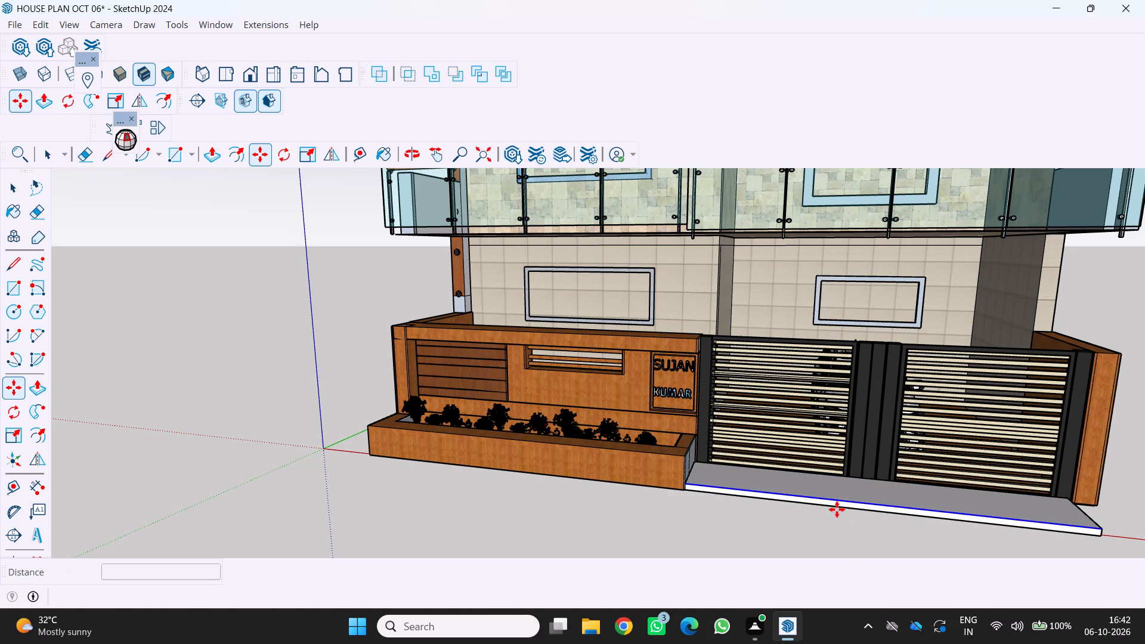
pyautogui.scroll(5, 837, 510)
pyautogui.moveTo(837, 510); pyautogui.dragTo(853, 457, button='middle')
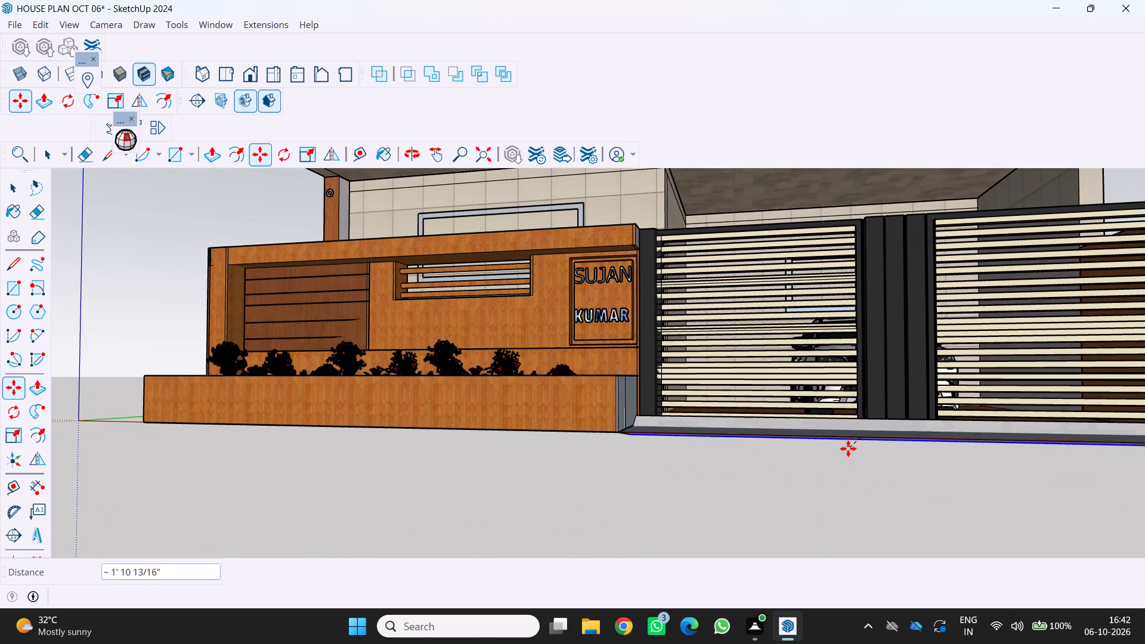
pyautogui.scroll(5, 855, 428)
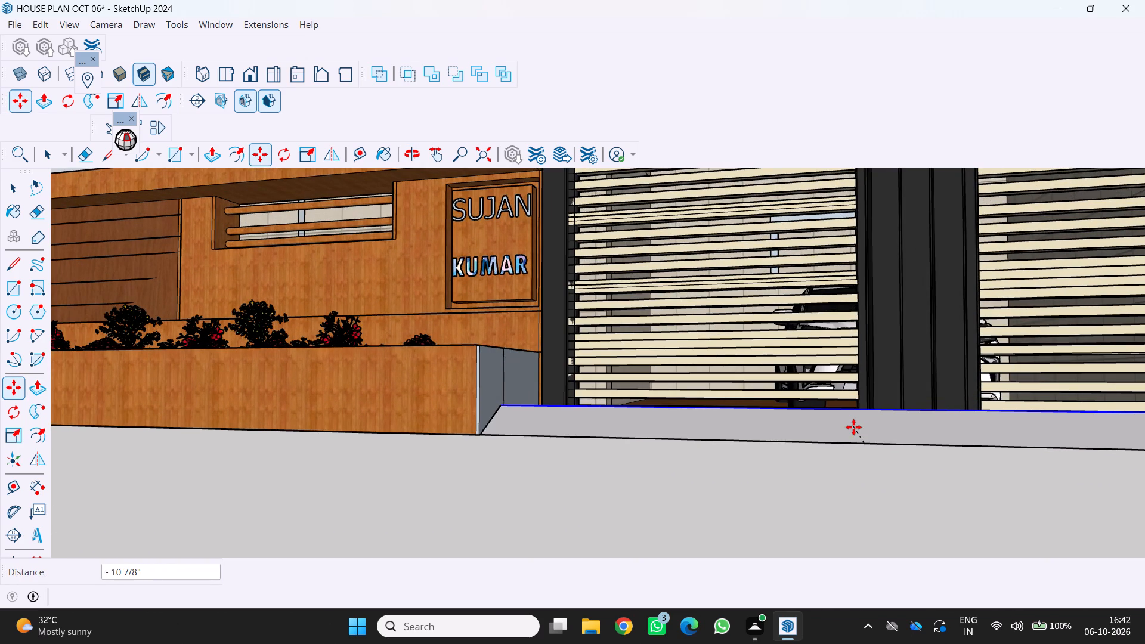
pyautogui.click(853, 427)
pyautogui.scroll(-3, 844, 454)
pyautogui.moveTo(843, 456); pyautogui.dragTo(846, 515, button='middle')
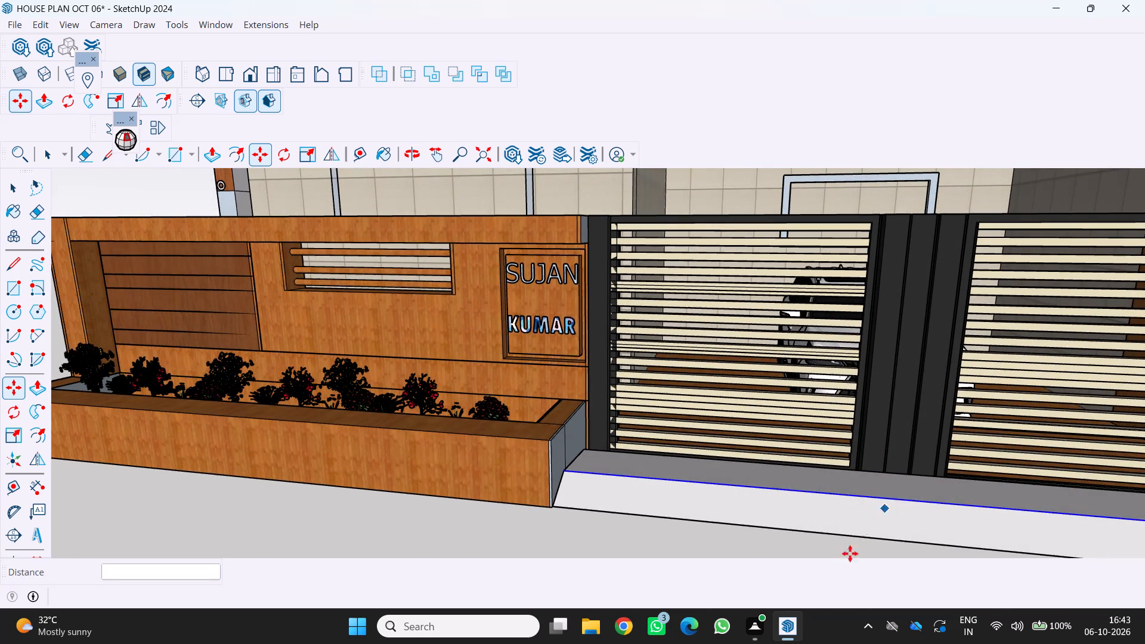
pyautogui.press('space')
pyautogui.press('End')
pyautogui.press('space')
pyautogui.click(493, 524)
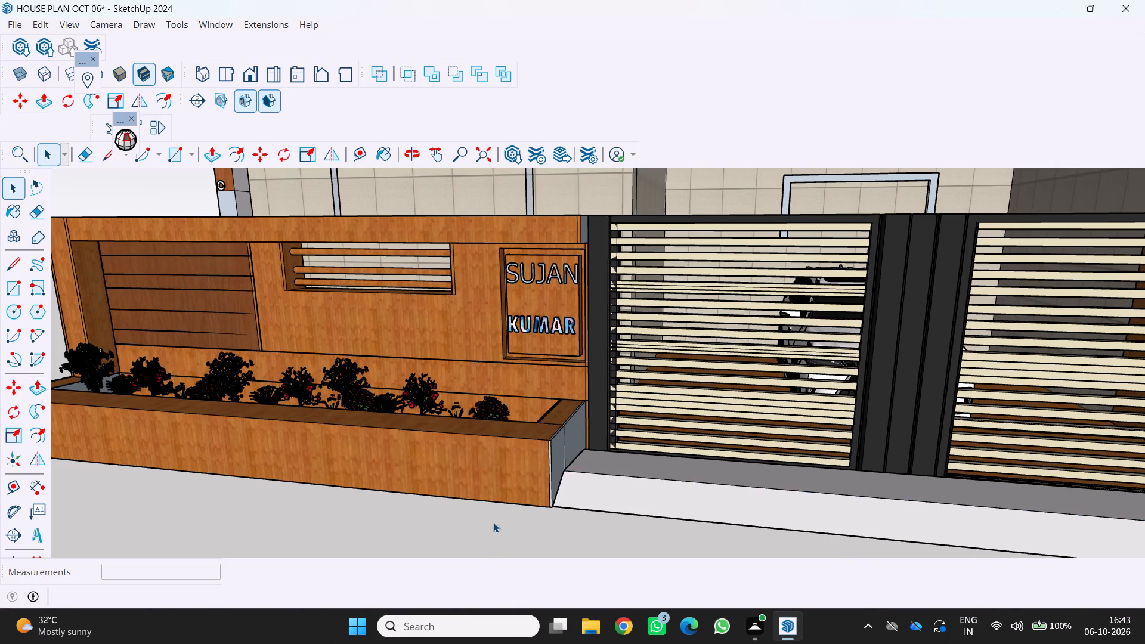
# Examine the sloped entrance slab with the gates and planter, up close and within the whole front elevation.
pyautogui.scroll(-3, 505, 509)
pyautogui.moveTo(507, 509); pyautogui.dragTo(541, 531, button='middle')
pyautogui.scroll(-9, 539, 530)
pyautogui.scroll(6, 619, 541)
pyautogui.moveTo(661, 509); pyautogui.dragTo(670, 512, button='middle')
pyautogui.scroll(1, 666, 510)
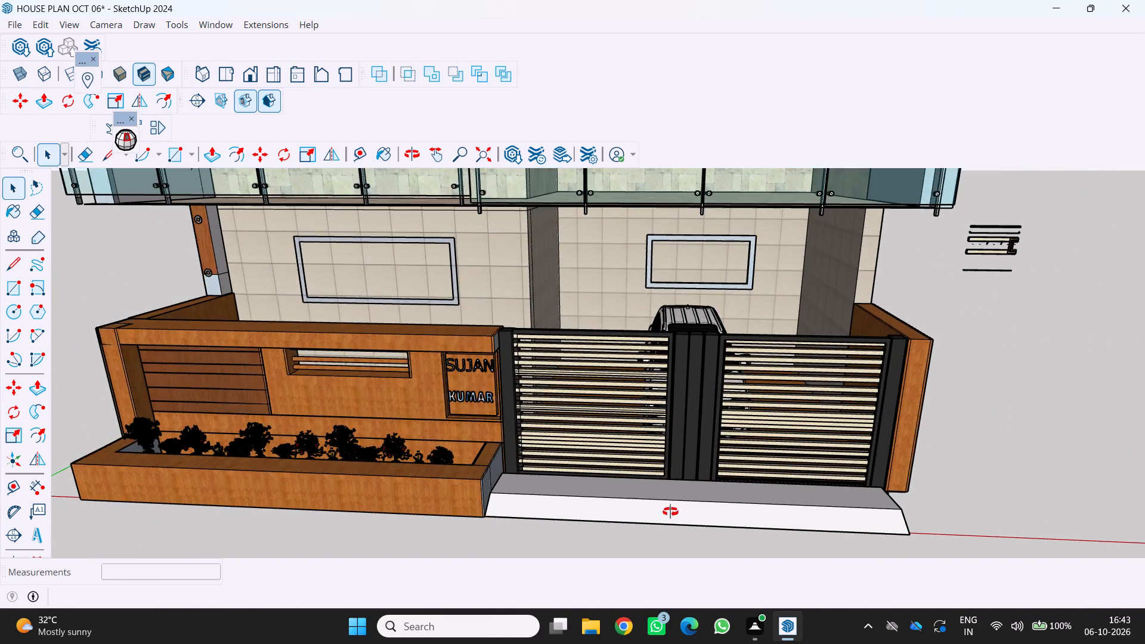
pyautogui.moveTo(670, 512); pyautogui.dragTo(729, 515, button='middle')
pyautogui.scroll(-10, 695, 515)
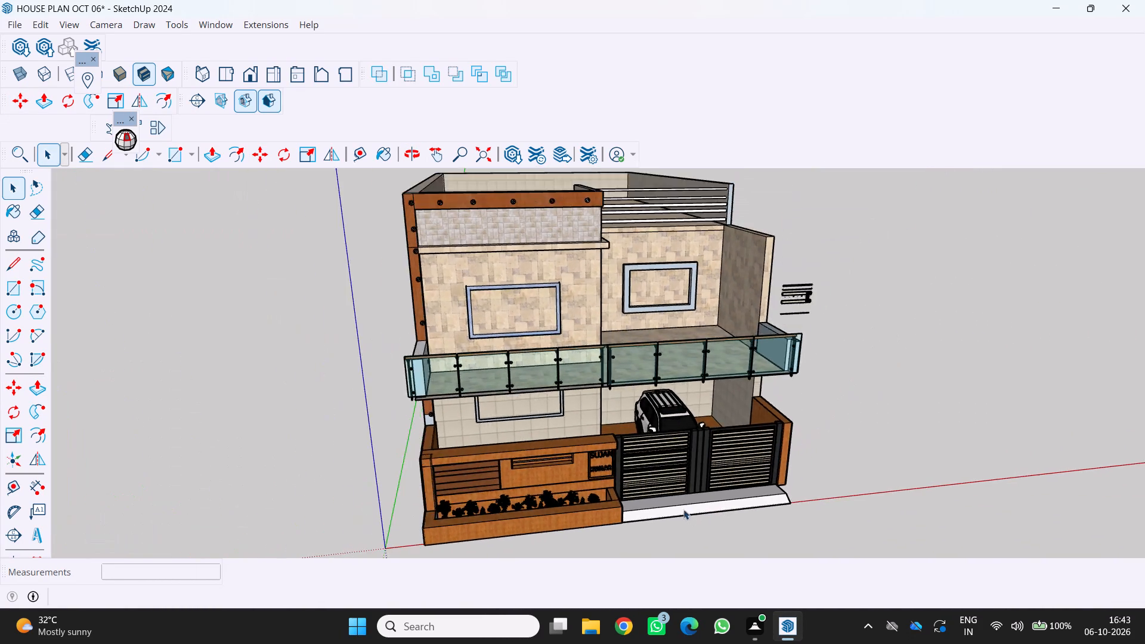
pyautogui.moveTo(679, 506); pyautogui.dragTo(636, 442, button='middle')
pyautogui.scroll(-4, 636, 441)
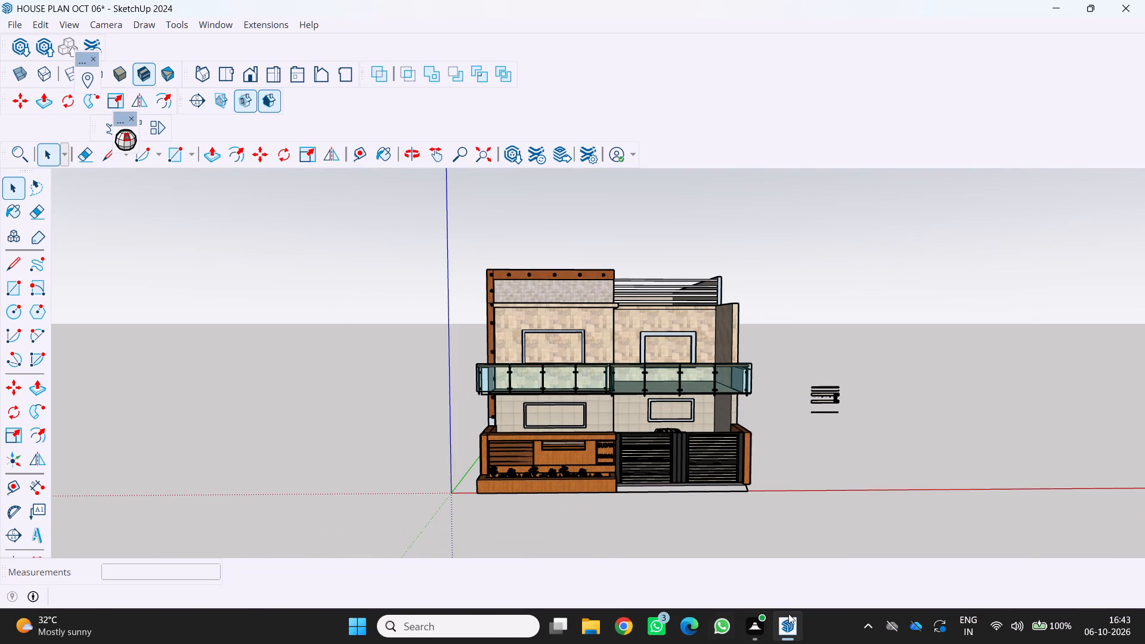
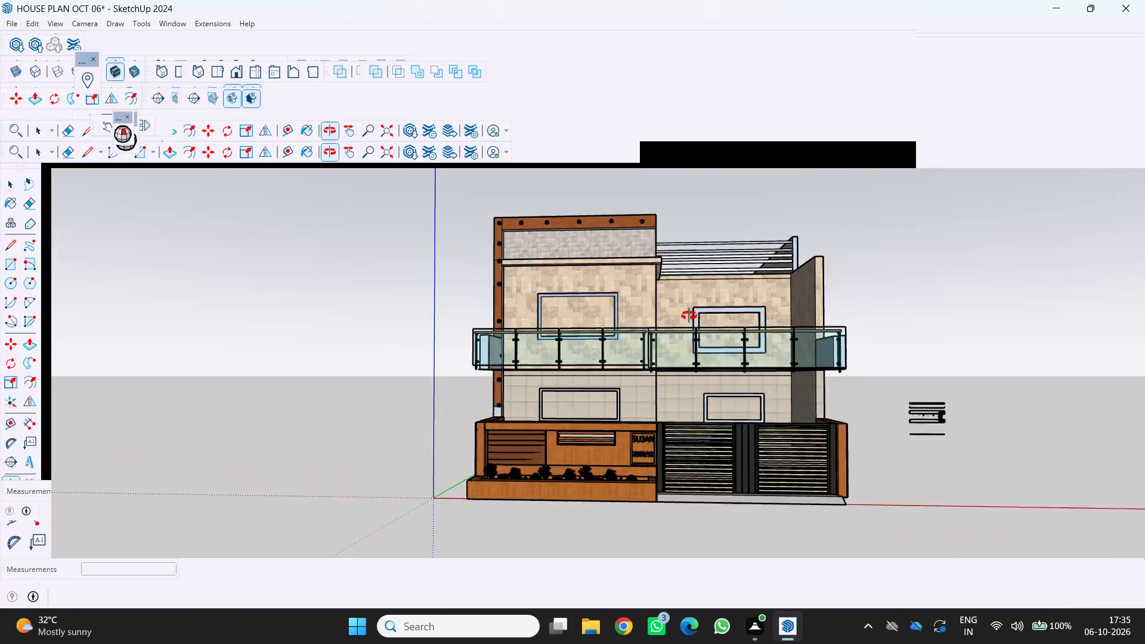
# Examine the house's front and side elevations for faces turned the wrong way.
pyautogui.scroll(5, 689, 315)
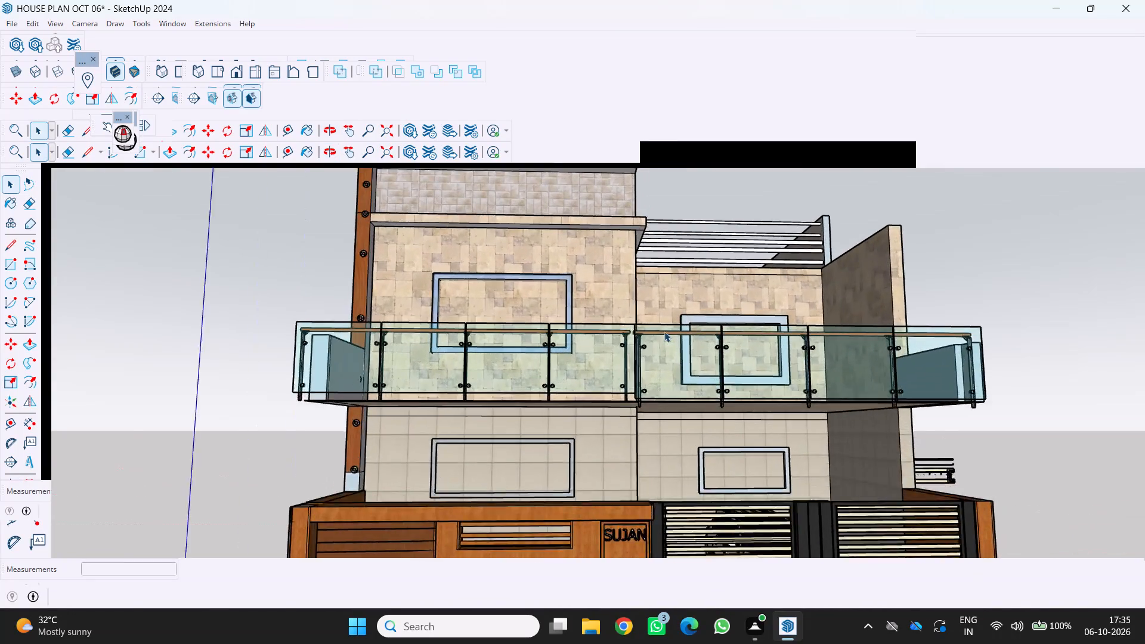
pyautogui.scroll(1, 664, 332)
pyautogui.moveTo(657, 330); pyautogui.dragTo(670, 354, button='middle')
pyautogui.scroll(-4, 664, 355)
pyautogui.moveTo(648, 330); pyautogui.dragTo(612, 358, button='middle')
pyautogui.scroll(-4, 614, 358)
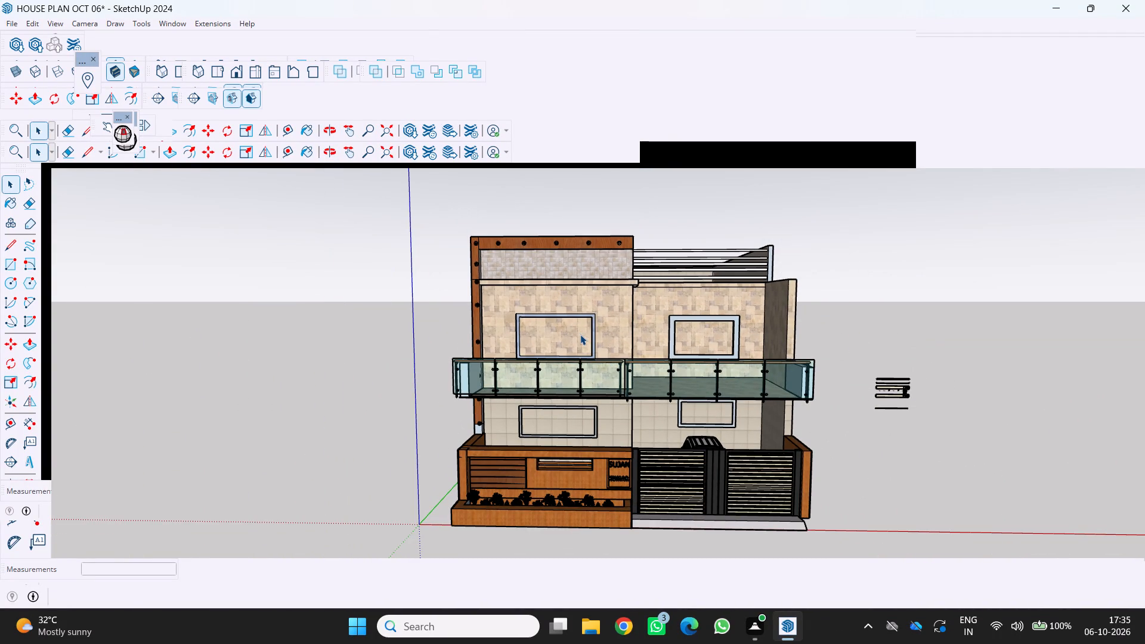
pyautogui.scroll(-1, 576, 339)
pyautogui.moveTo(573, 338); pyautogui.dragTo(451, 299, button='middle')
pyautogui.scroll(2, 658, 352)
pyautogui.moveTo(662, 347); pyautogui.dragTo(633, 376, button='middle')
pyautogui.scroll(-4, 635, 376)
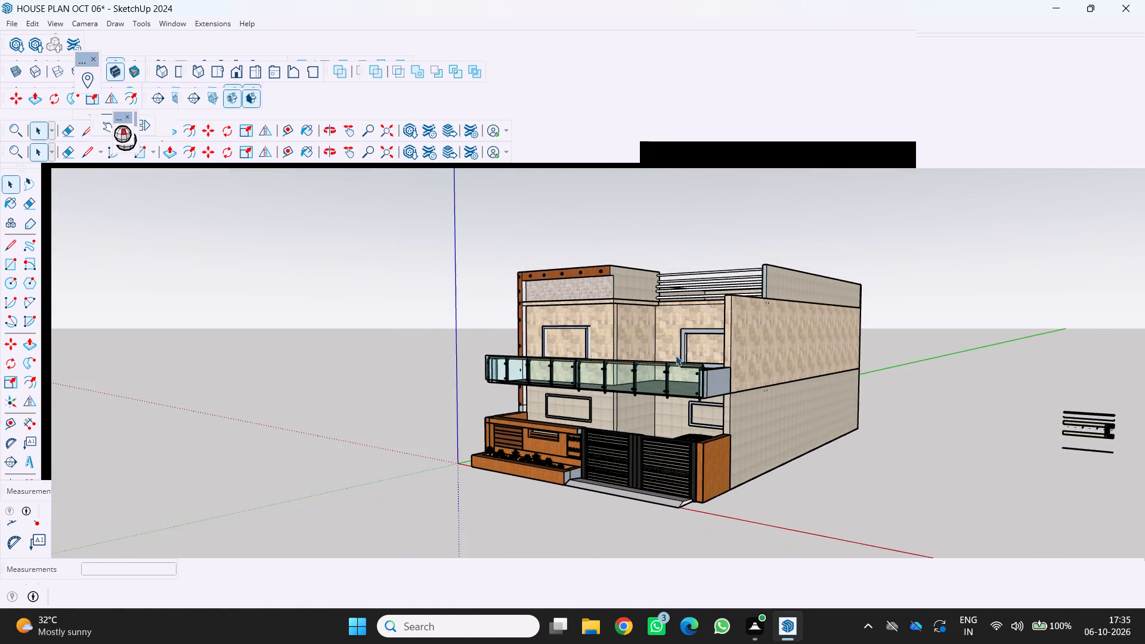
pyautogui.moveTo(677, 356); pyautogui.dragTo(614, 338, button='middle')
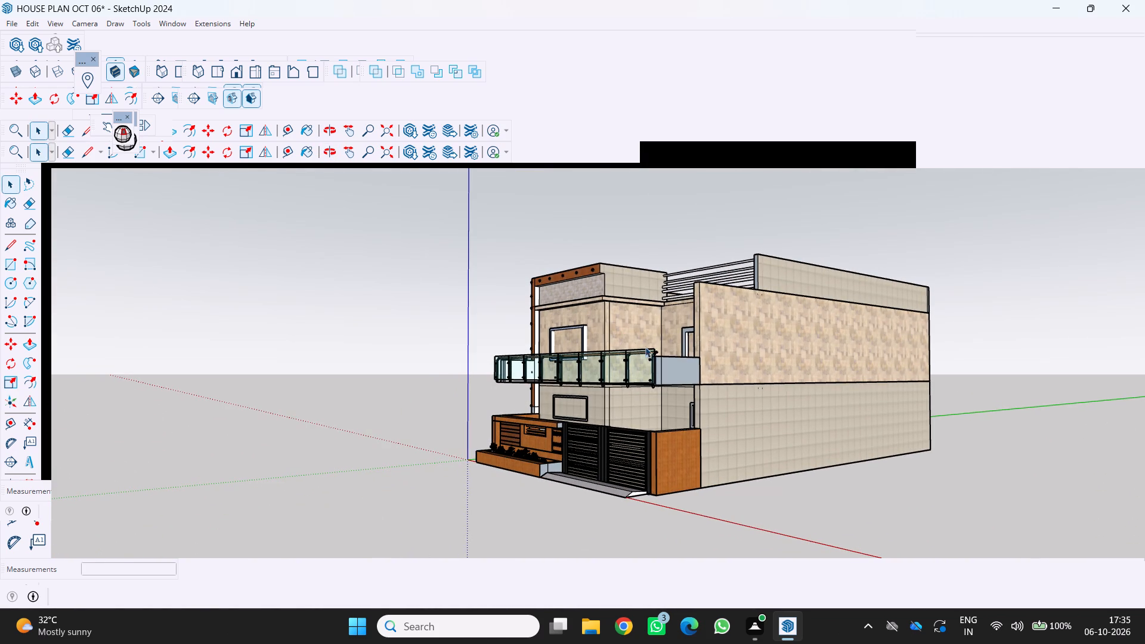
pyautogui.scroll(-2, 708, 324)
pyautogui.moveTo(705, 324); pyautogui.dragTo(643, 358, button='middle')
pyautogui.scroll(-3, 643, 358)
pyautogui.moveTo(643, 358); pyautogui.dragTo(640, 358, button='middle')
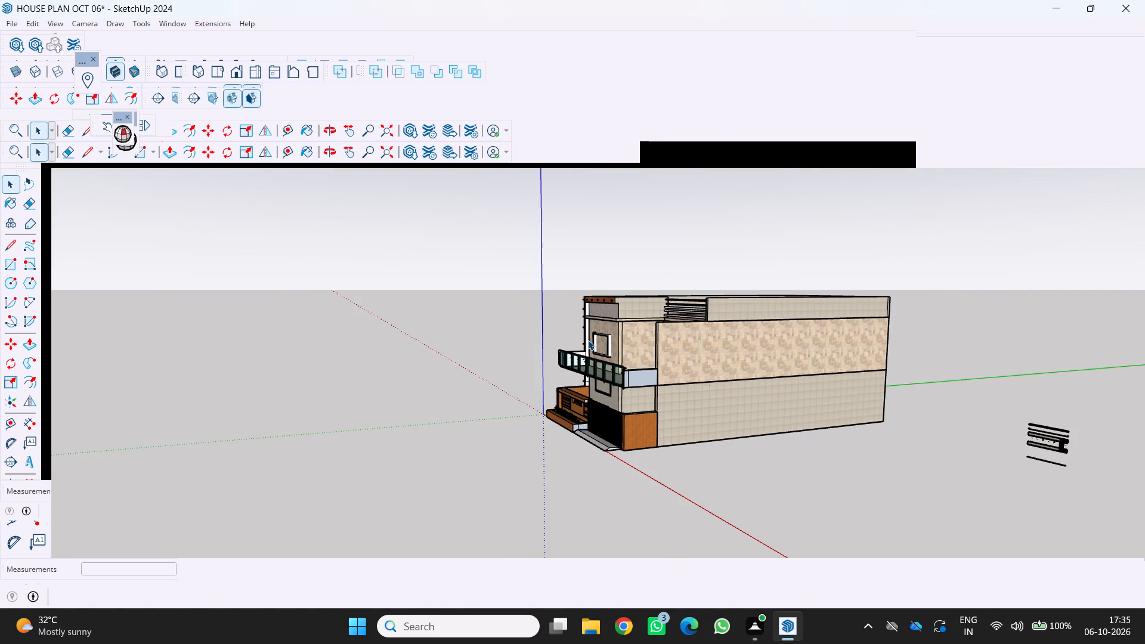
pyautogui.scroll(-1, 549, 327)
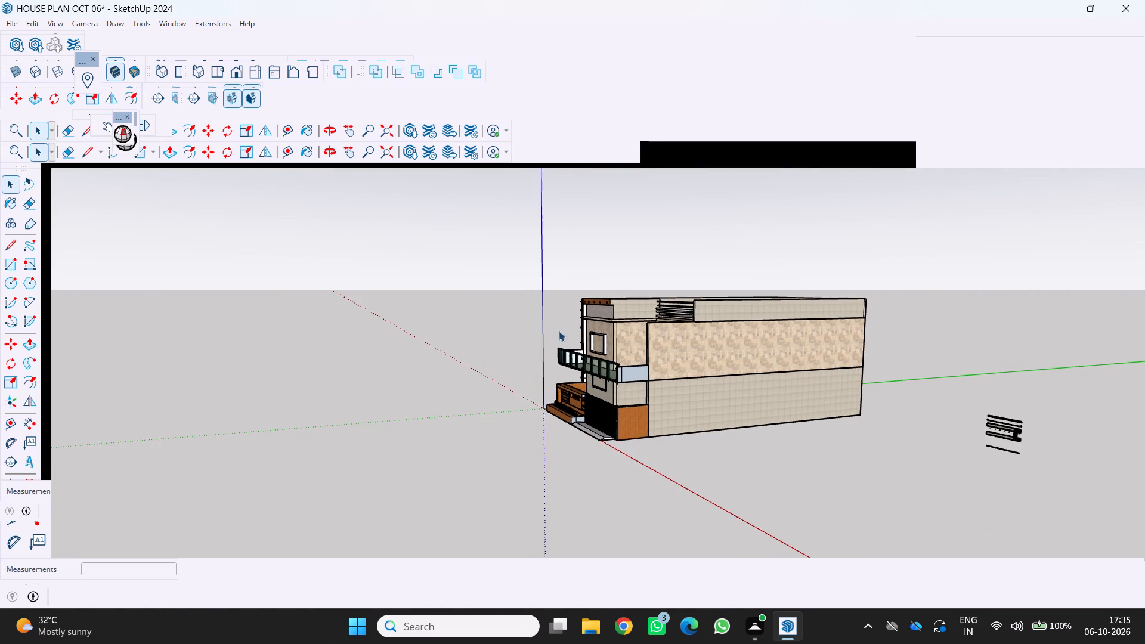
# Reverse the large outer face of the balcony's end wall on the car porch side of the house.
pyautogui.scroll(1, 620, 370)
pyautogui.moveTo(620, 370); pyautogui.dragTo(515, 378, button='middle')
pyautogui.scroll(3, 747, 362)
pyautogui.scroll(3, 571, 360)
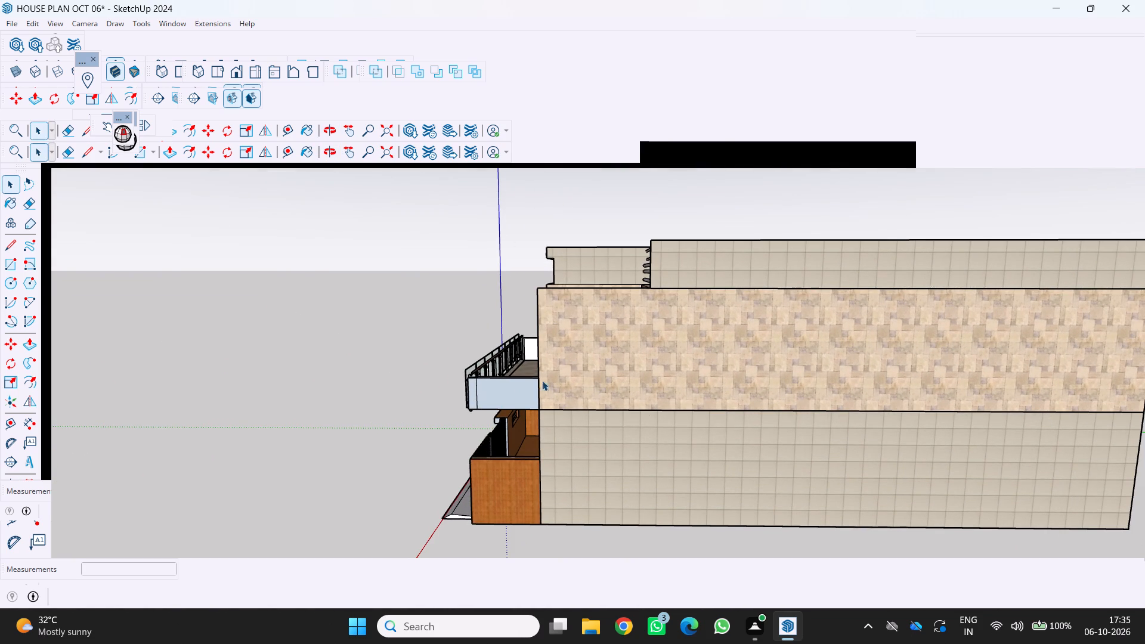
pyautogui.click(507, 392)
pyautogui.rightClick(500, 388)
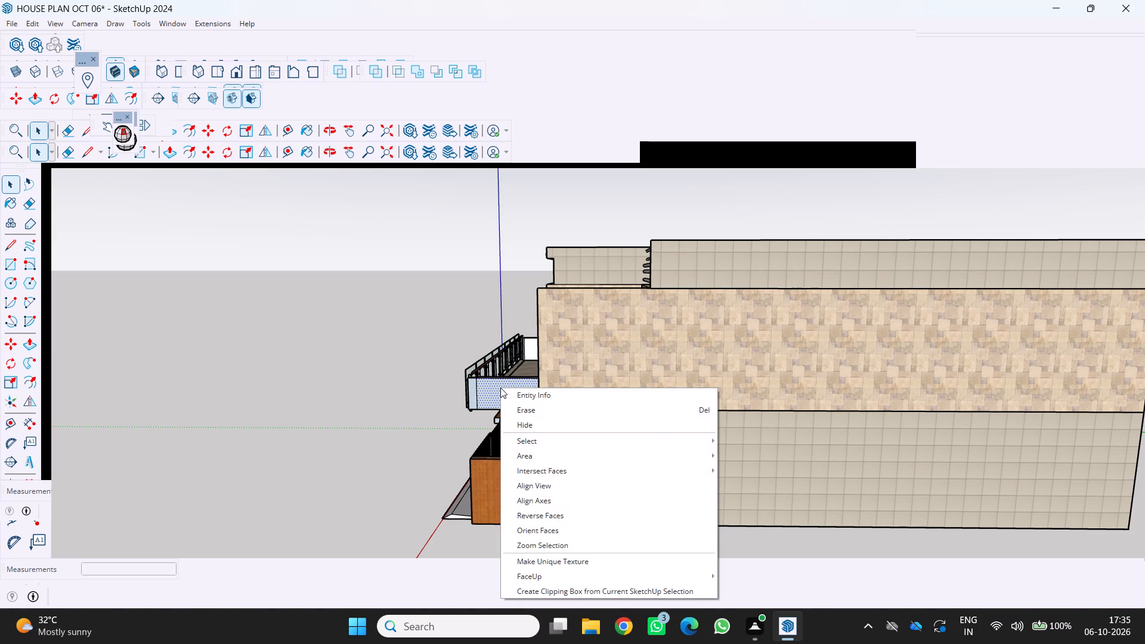
pyautogui.click(540, 515)
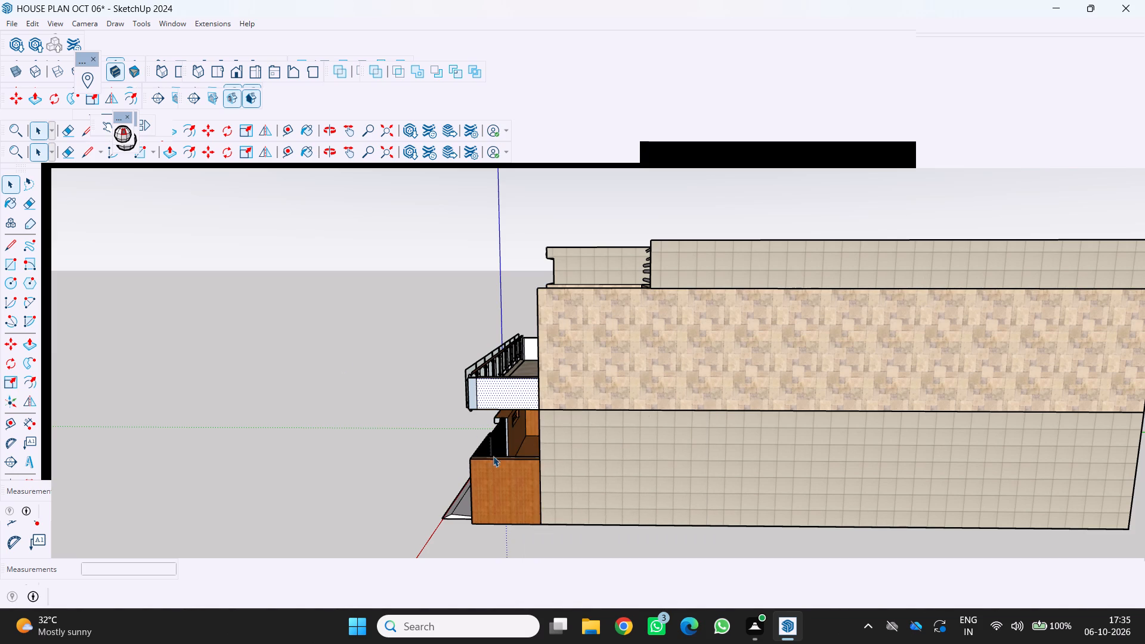
# Reverse the narrow face strip at the front edge of the same balcony end wall.
pyautogui.scroll(-3, 159, 298)
pyautogui.moveTo(156, 298); pyautogui.dragTo(213, 354, button='middle')
pyautogui.scroll(1, 266, 398)
pyautogui.moveTo(259, 401); pyautogui.dragTo(225, 295, button='middle')
pyautogui.scroll(1, 227, 299)
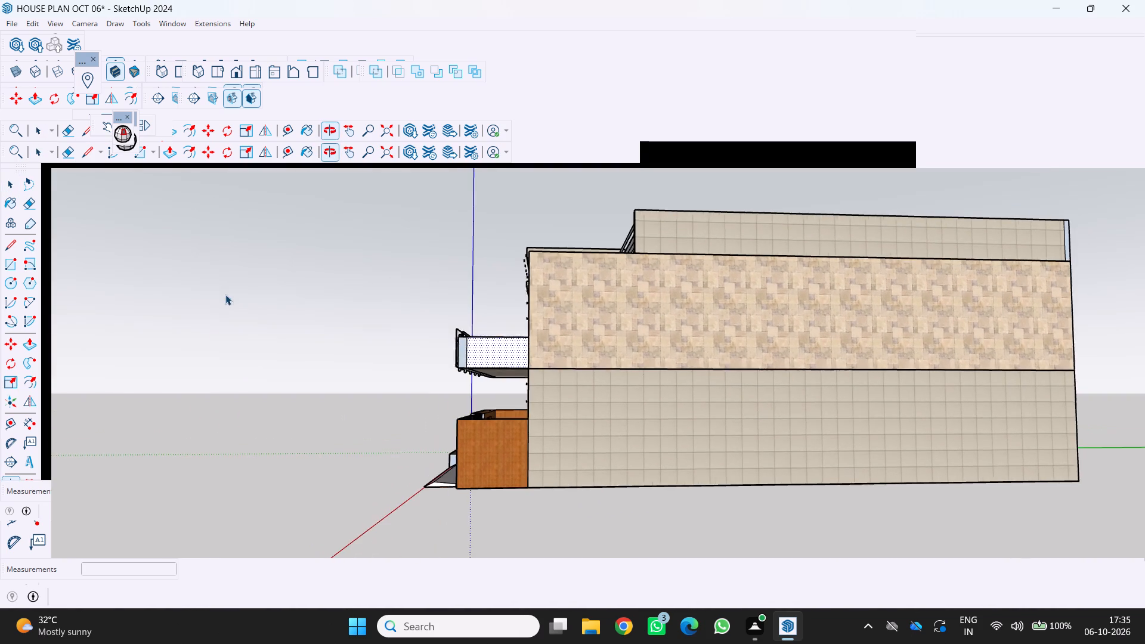
pyautogui.scroll(11, 441, 363)
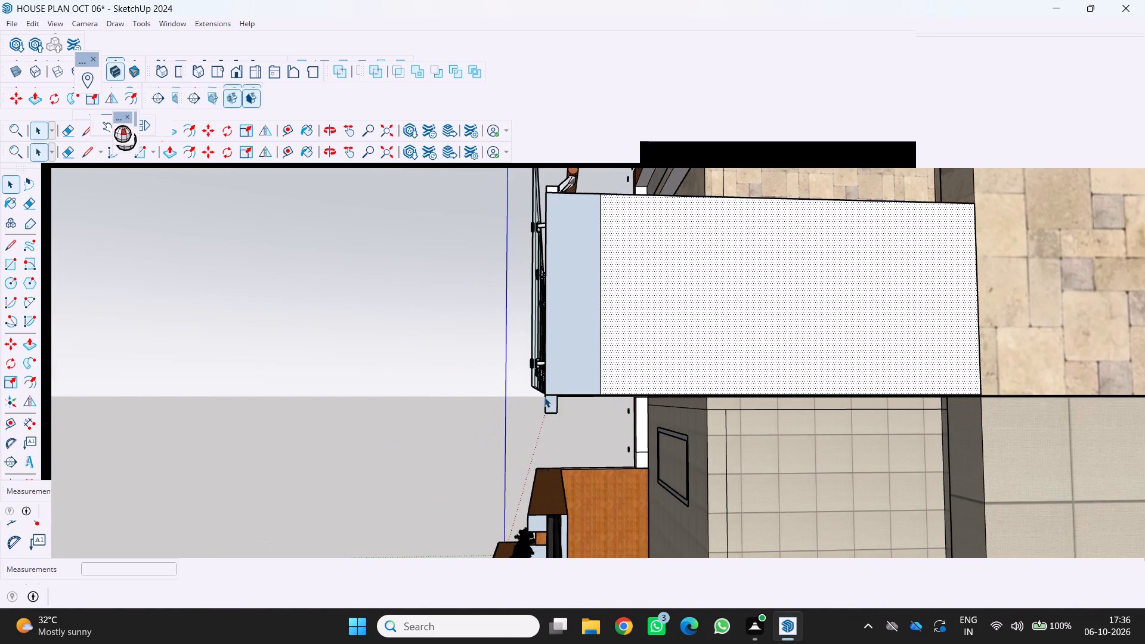
pyautogui.moveTo(578, 345); pyautogui.dragTo(572, 342)
pyautogui.rightClick(567, 337)
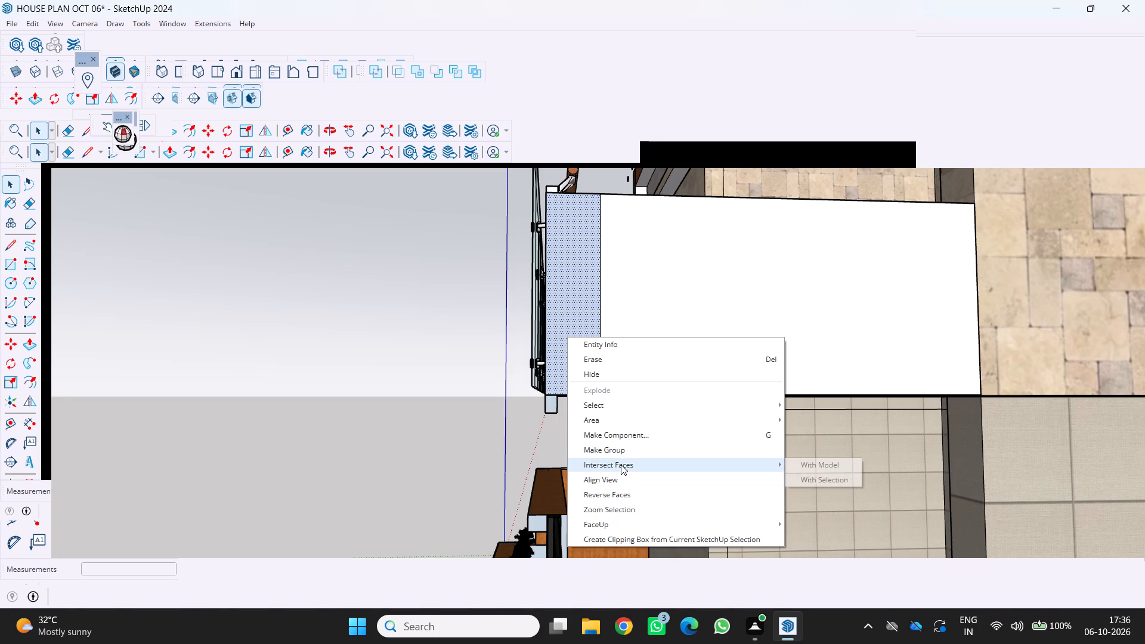
pyautogui.click(627, 489)
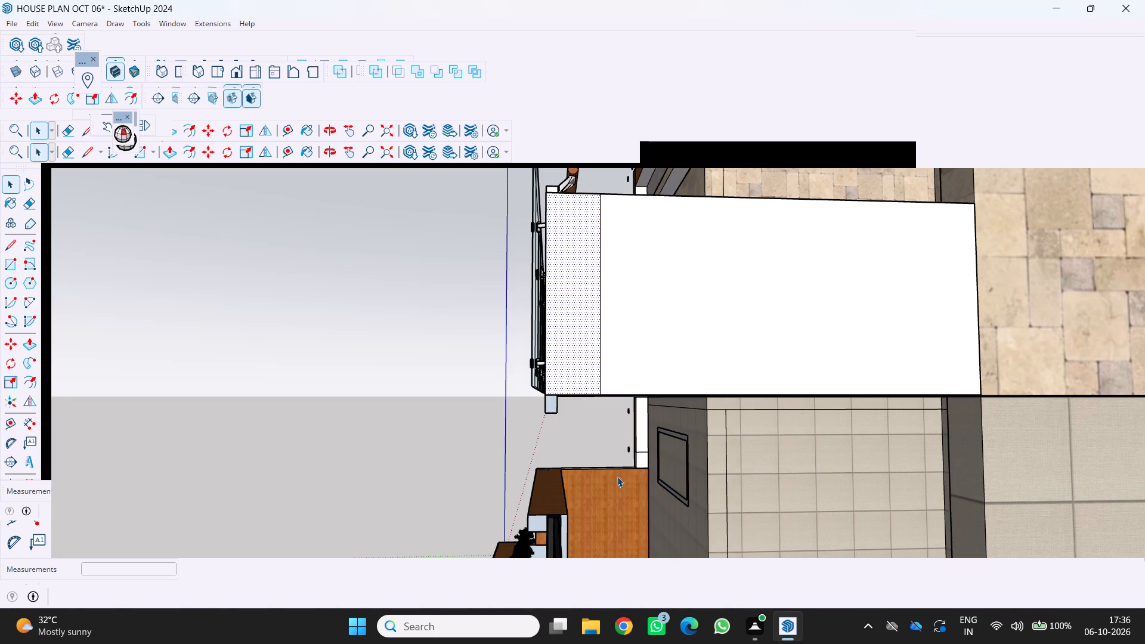
# Inspect the balcony, front boundary wall, planter, gate and ramp for remaining reversed faces.
pyautogui.scroll(-4, 613, 434)
pyautogui.moveTo(604, 401); pyautogui.dragTo(599, 460, button='middle')
pyautogui.scroll(-2, 583, 441)
pyautogui.moveTo(583, 441); pyautogui.dragTo(590, 445, button='middle')
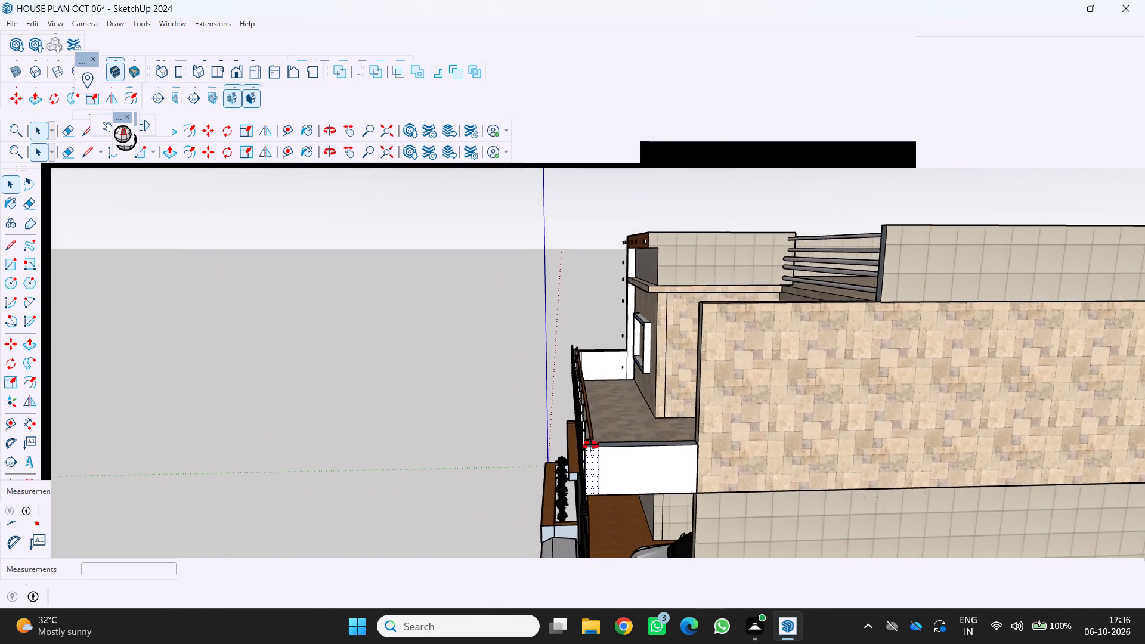
pyautogui.moveTo(590, 445); pyautogui.dragTo(600, 454, button='middle')
pyautogui.scroll(-5, 577, 436)
pyautogui.scroll(1, 499, 285)
pyautogui.moveTo(499, 285); pyautogui.dragTo(544, 377, button='middle')
pyautogui.scroll(-3, 539, 363)
pyautogui.moveTo(533, 369); pyautogui.dragTo(770, 290, button='middle')
pyautogui.scroll(11, 646, 405)
pyautogui.moveTo(659, 425); pyautogui.dragTo(662, 421, button='middle')
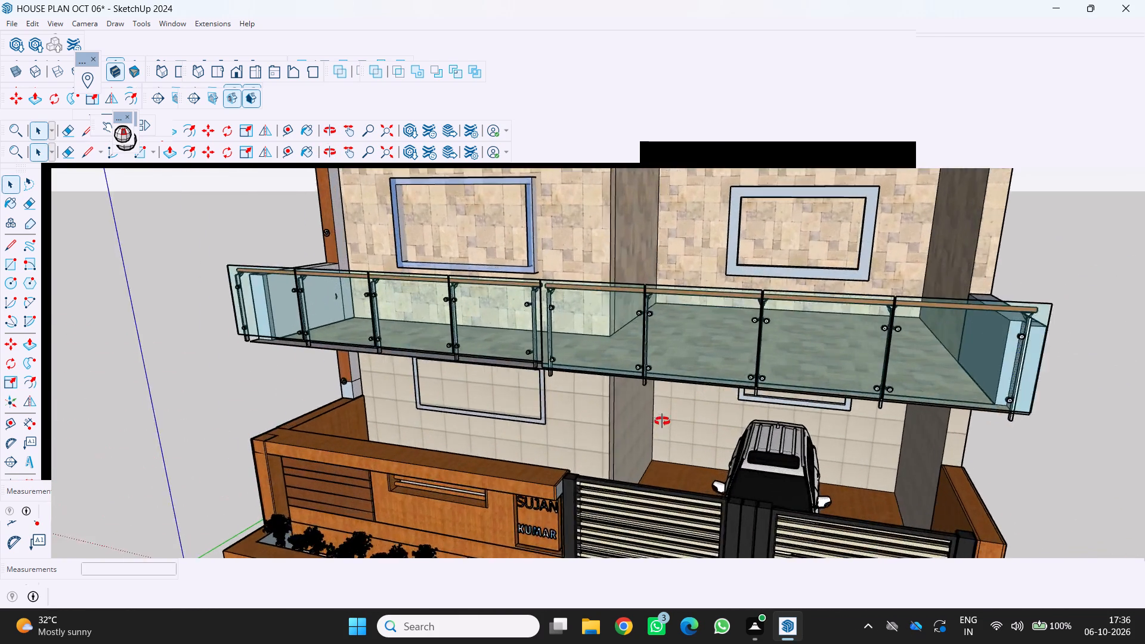
pyautogui.moveTo(662, 421); pyautogui.dragTo(734, 306, button='middle')
pyautogui.scroll(-5, 734, 306)
pyautogui.scroll(2, 605, 456)
pyautogui.scroll(1, 663, 373)
pyautogui.moveTo(661, 373); pyautogui.dragTo(632, 404, button='middle')
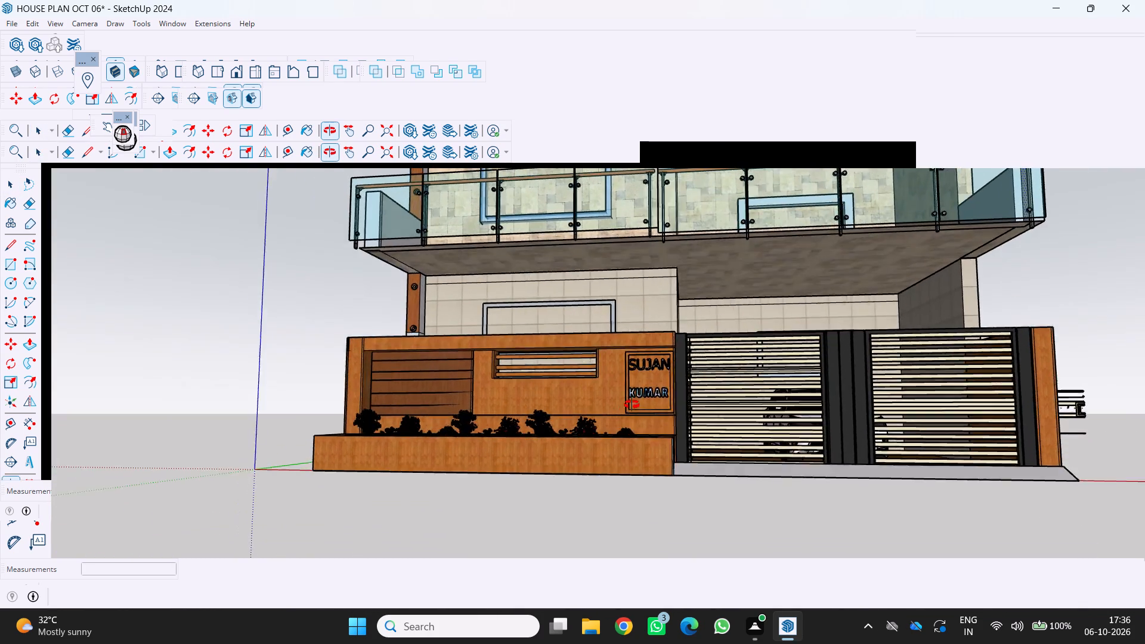
pyautogui.moveTo(632, 404); pyautogui.dragTo(623, 410, button='middle')
pyautogui.scroll(-5, 623, 410)
pyautogui.scroll(1, 623, 410)
pyautogui.moveTo(623, 410); pyautogui.dragTo(643, 462, button='middle')
pyautogui.scroll(6, 647, 460)
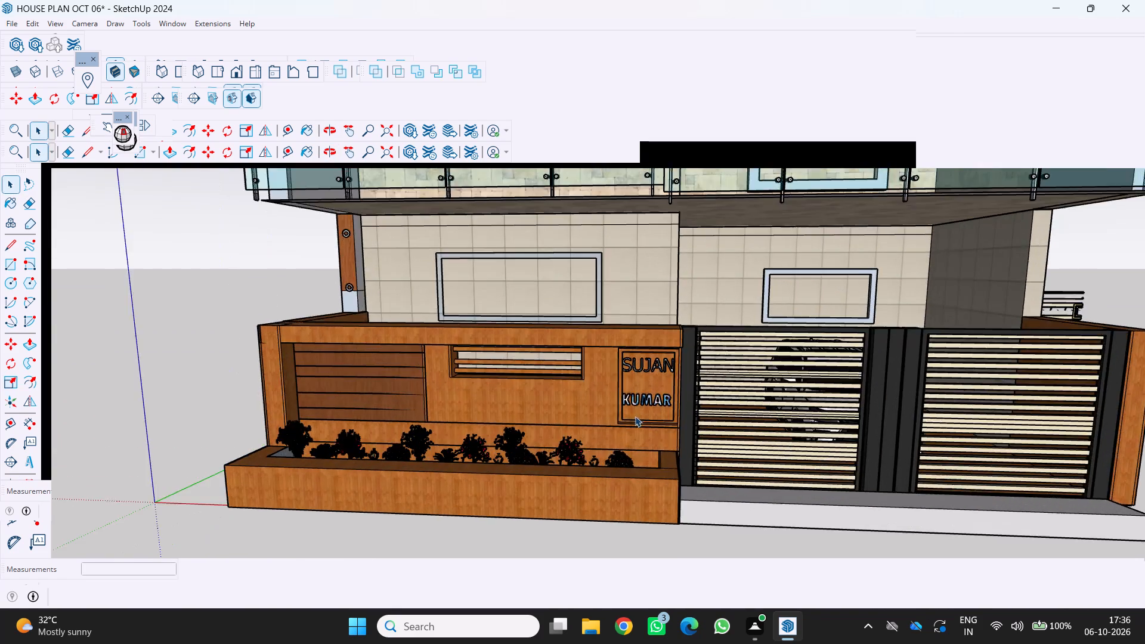
pyautogui.scroll(3, 635, 416)
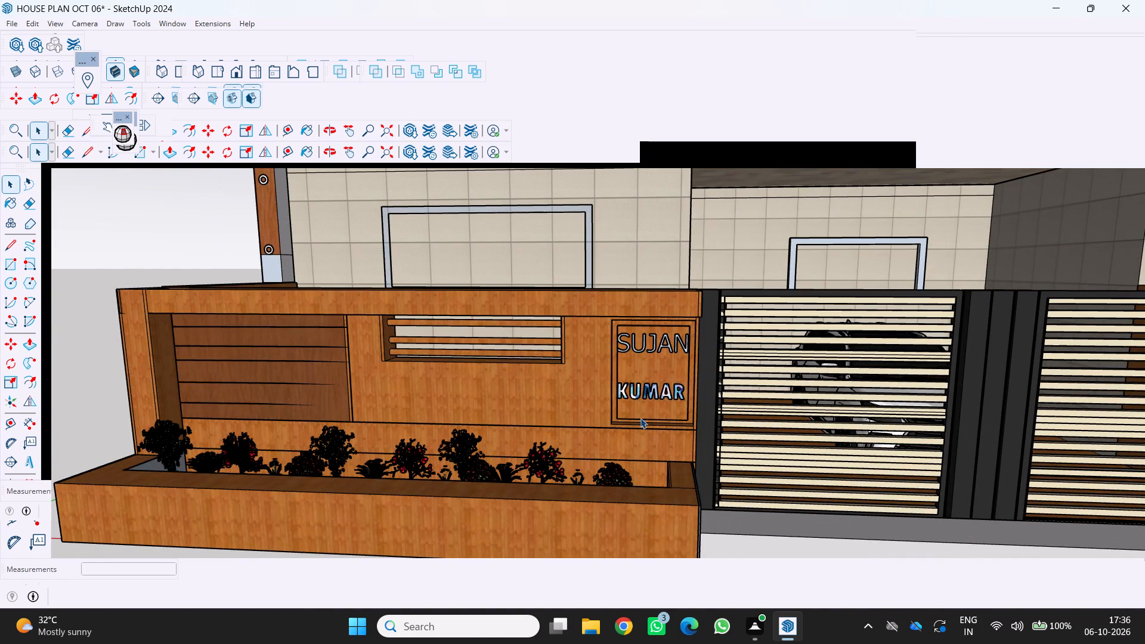
pyautogui.scroll(-4, 637, 410)
pyautogui.scroll(-4, 527, 299)
pyautogui.moveTo(527, 299); pyautogui.dragTo(538, 302, button='middle')
pyautogui.scroll(3, 617, 393)
pyautogui.moveTo(636, 391); pyautogui.dragTo(617, 467, button='middle')
pyautogui.scroll(4, 617, 467)
pyautogui.moveTo(633, 476); pyautogui.dragTo(612, 469, button='middle')
pyautogui.scroll(-4, 612, 469)
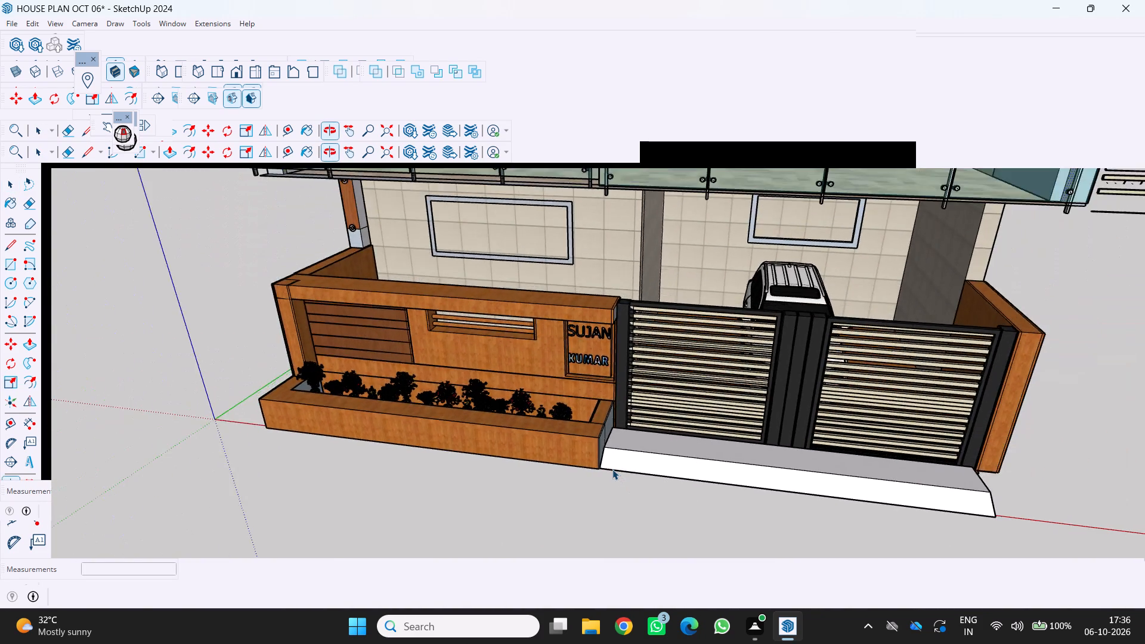
pyautogui.scroll(-3, 612, 469)
pyautogui.moveTo(848, 476); pyautogui.dragTo(691, 471, button='middle')
pyautogui.scroll(-1, 686, 467)
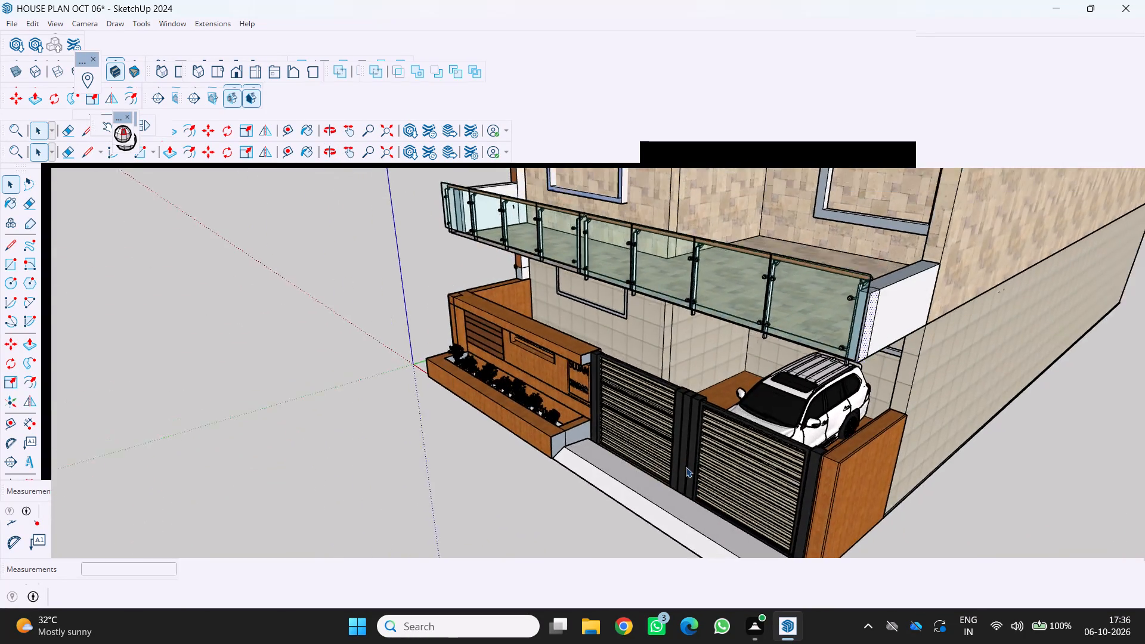
pyautogui.scroll(-3, 686, 467)
pyautogui.moveTo(661, 452); pyautogui.dragTo(608, 409, button='middle')
pyautogui.scroll(6, 601, 417)
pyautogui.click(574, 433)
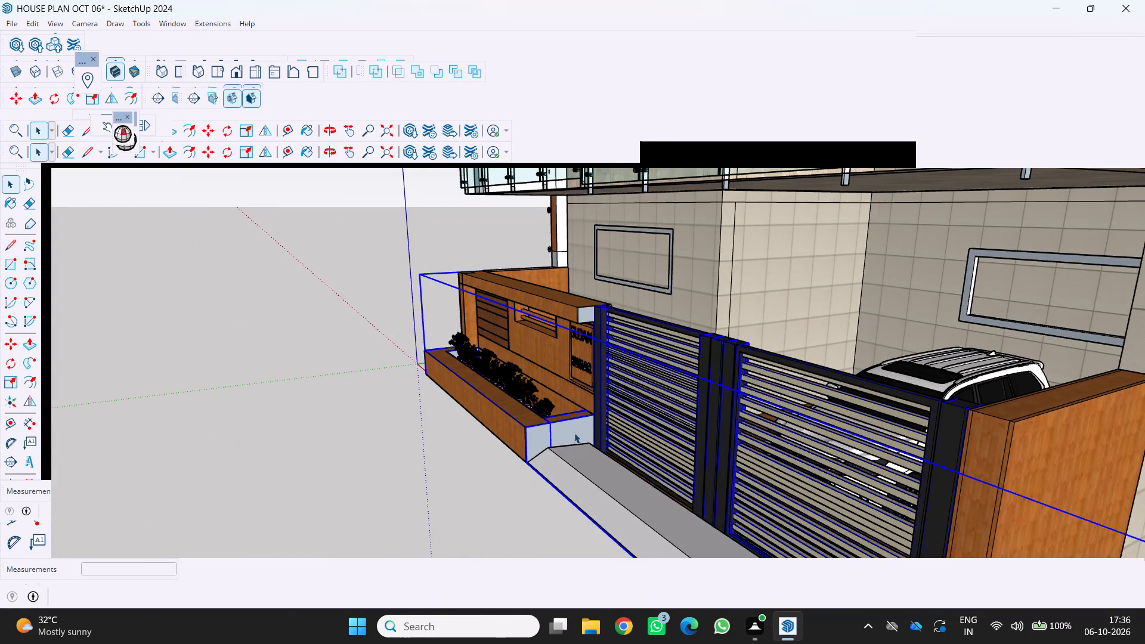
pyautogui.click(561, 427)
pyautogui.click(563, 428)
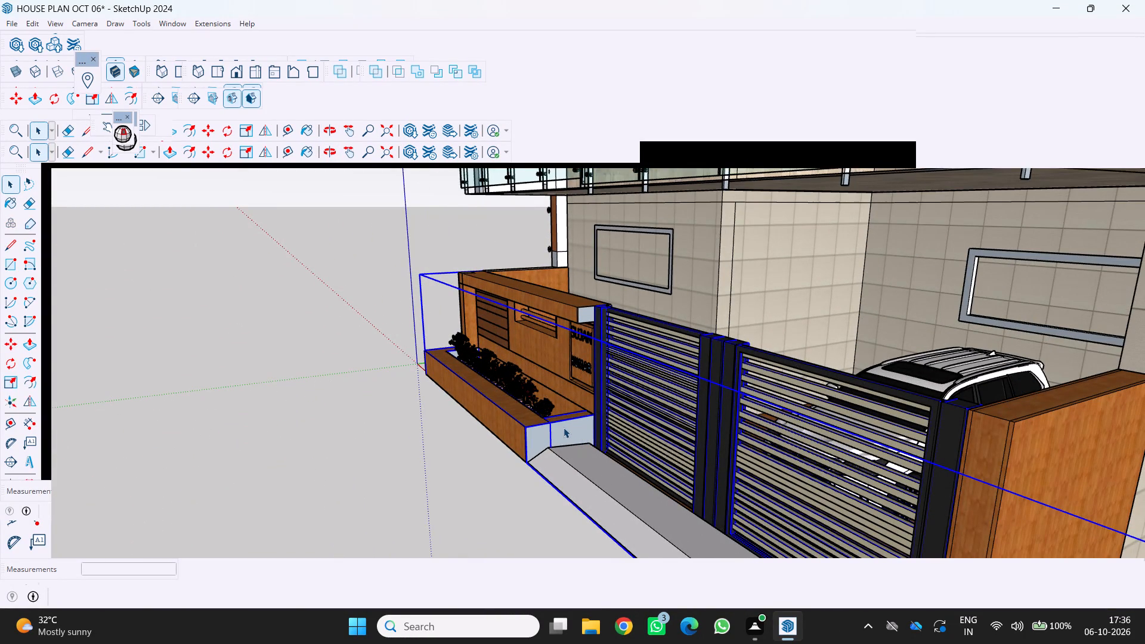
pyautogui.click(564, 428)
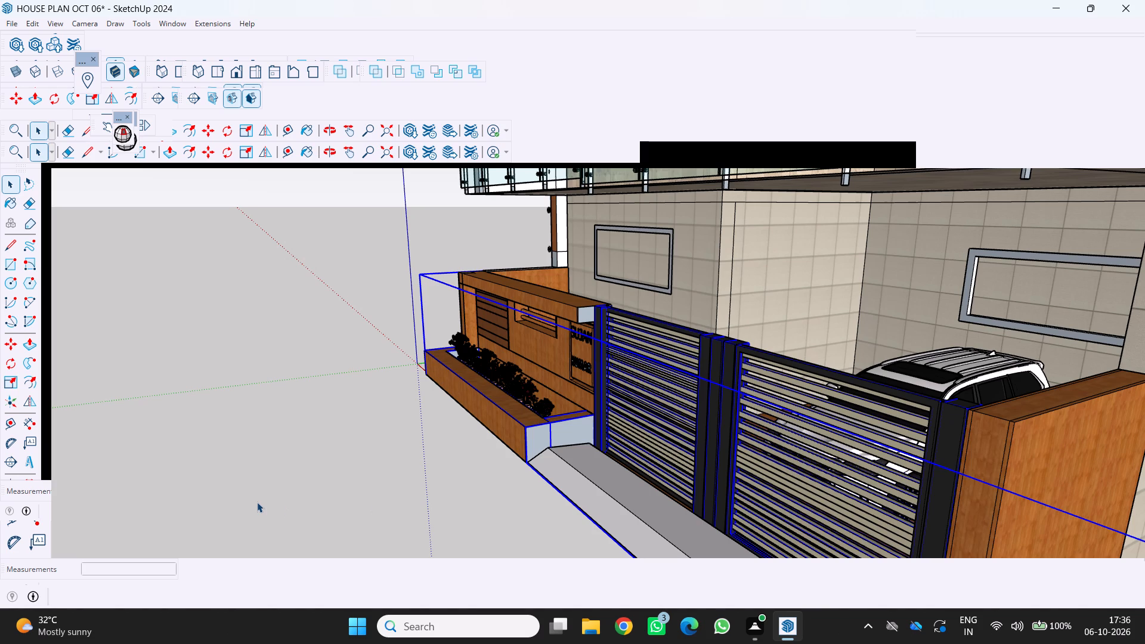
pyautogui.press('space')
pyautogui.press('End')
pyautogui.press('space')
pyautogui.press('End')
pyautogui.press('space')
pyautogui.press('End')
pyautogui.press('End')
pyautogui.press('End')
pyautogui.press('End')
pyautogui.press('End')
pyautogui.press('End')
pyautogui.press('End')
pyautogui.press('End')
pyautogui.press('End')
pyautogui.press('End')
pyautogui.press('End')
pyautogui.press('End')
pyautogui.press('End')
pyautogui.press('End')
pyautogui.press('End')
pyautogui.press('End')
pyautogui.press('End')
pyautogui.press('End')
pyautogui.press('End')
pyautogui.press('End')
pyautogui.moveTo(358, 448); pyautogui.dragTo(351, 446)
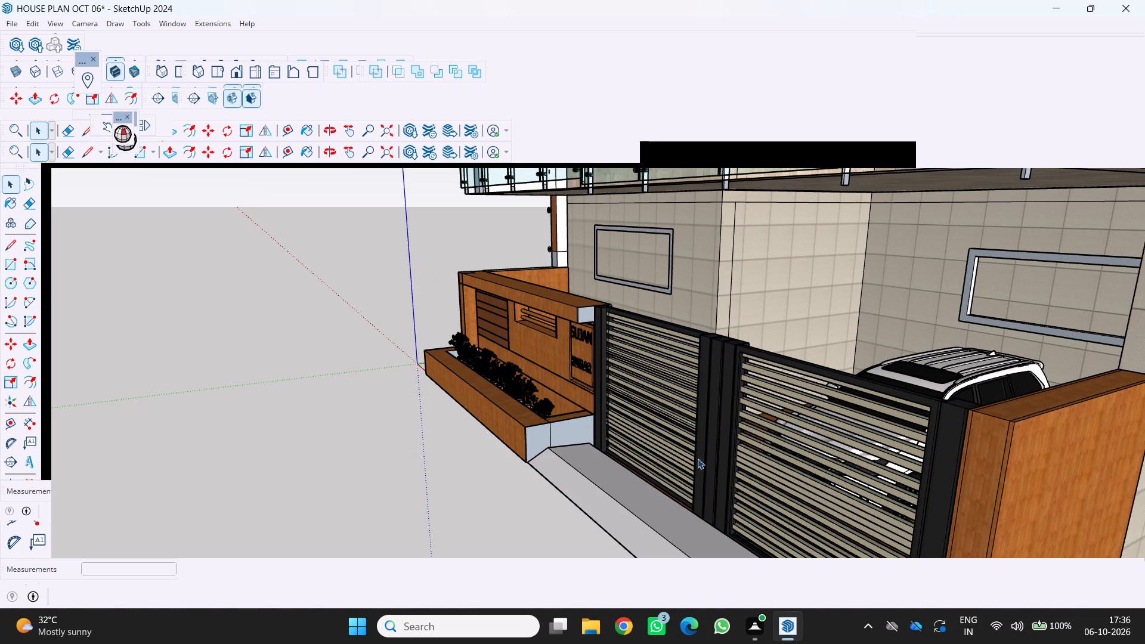
# Open the planter and gate group for editing and reverse the planter's larger end face beside the gate.
pyautogui.click(569, 430)
pyautogui.doubleClick(568, 429)
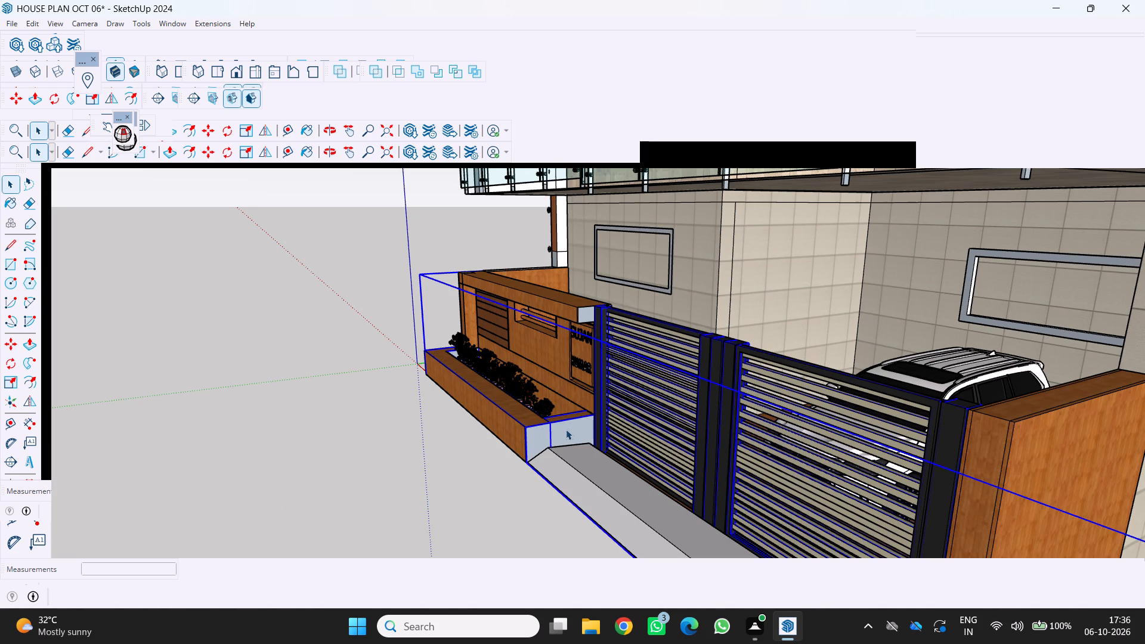
pyautogui.moveTo(563, 429); pyautogui.dragTo(555, 430)
pyautogui.click(555, 430)
pyautogui.tripleClick(557, 433)
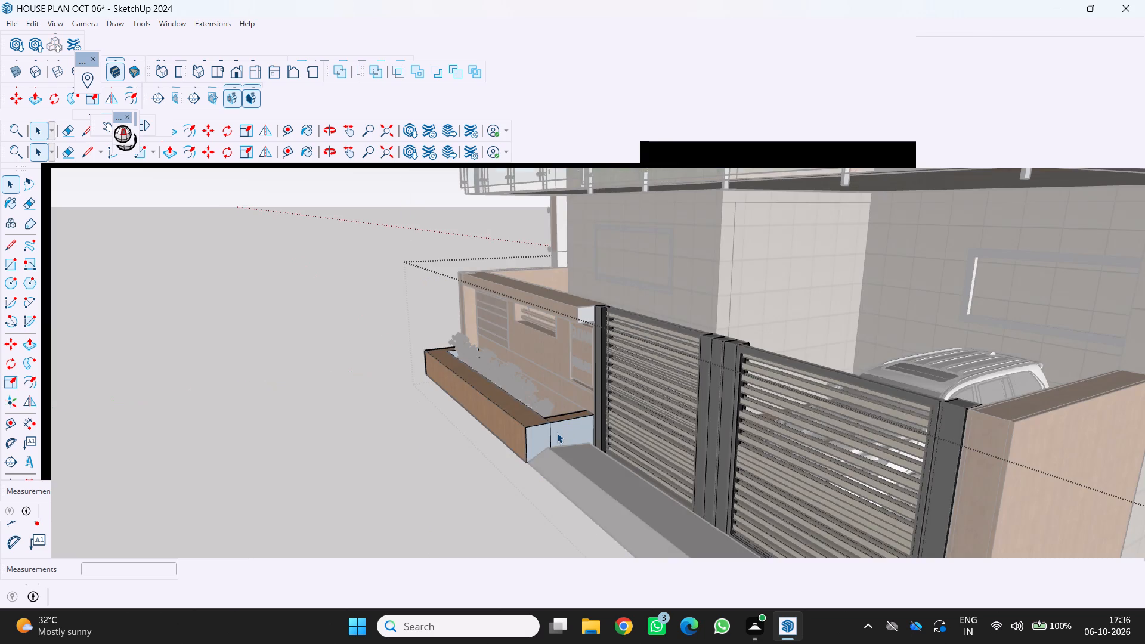
pyautogui.click(557, 433)
pyautogui.click(557, 433)
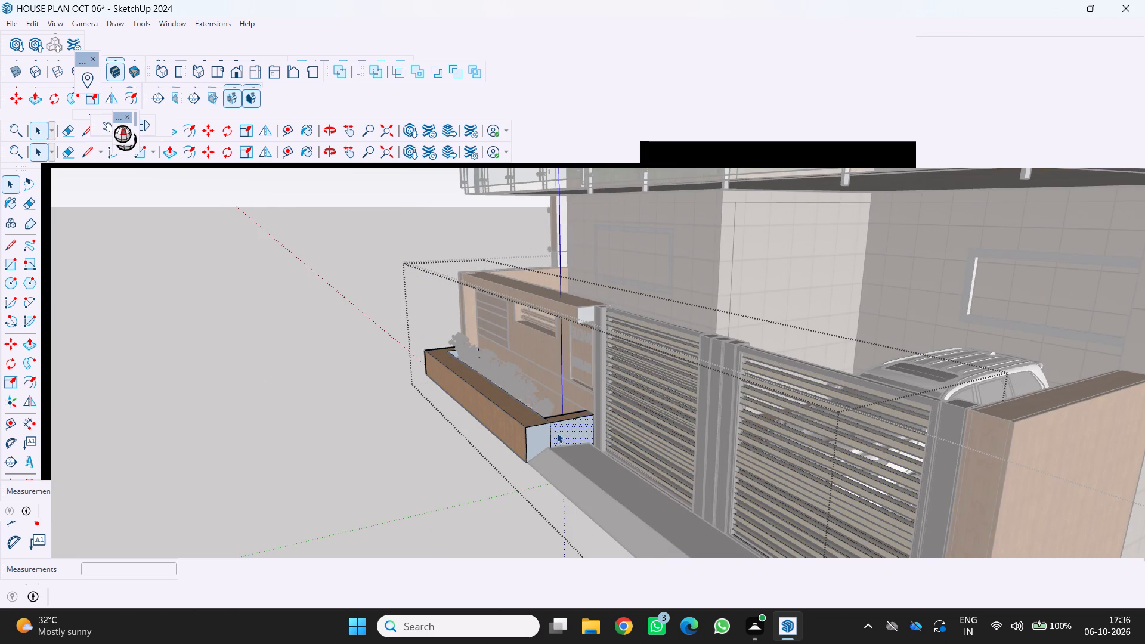
pyautogui.rightClick(557, 433)
pyautogui.click(571, 332)
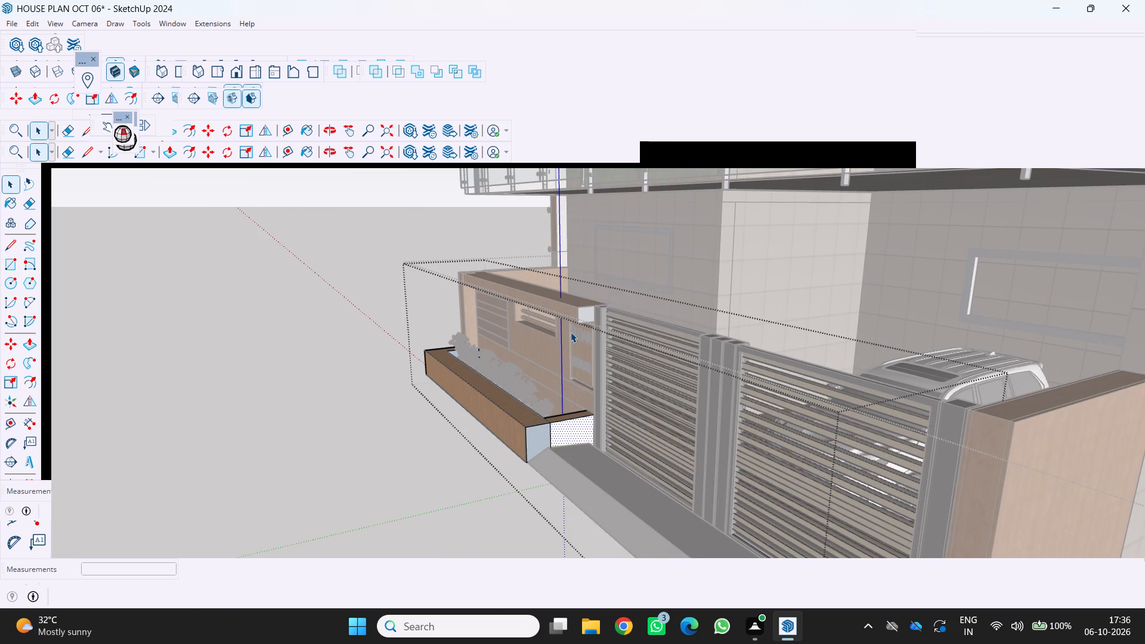
# Reverse the planter's remaining narrow end face above the ramp slope and close the group.
pyautogui.scroll(3, 517, 459)
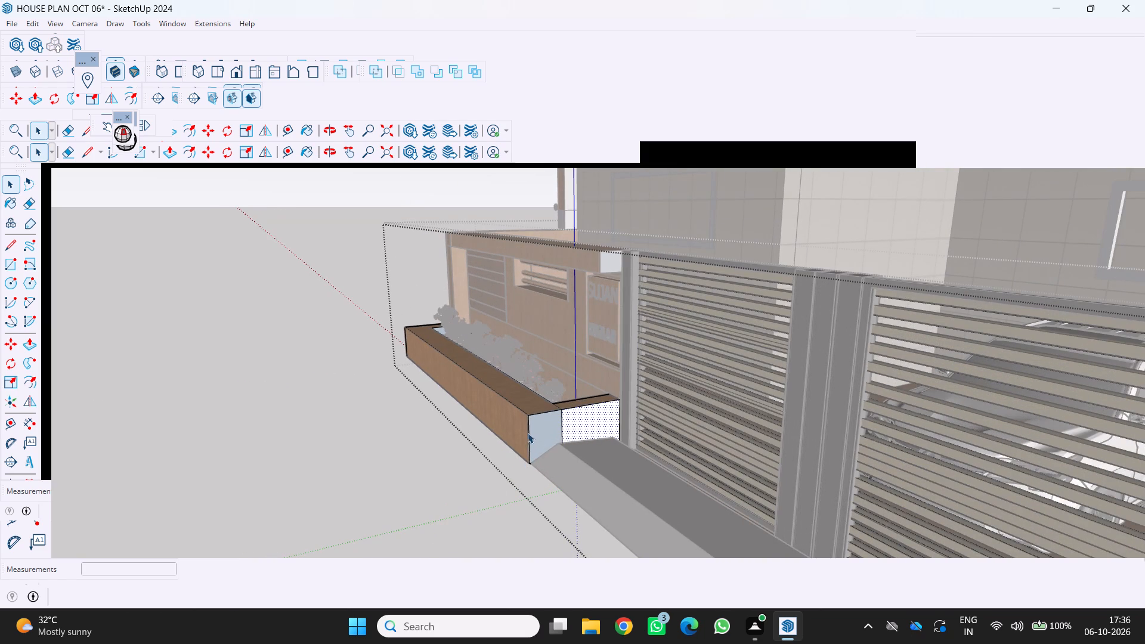
pyautogui.click(528, 433)
pyautogui.moveTo(542, 440); pyautogui.dragTo(524, 442)
pyautogui.click(524, 442)
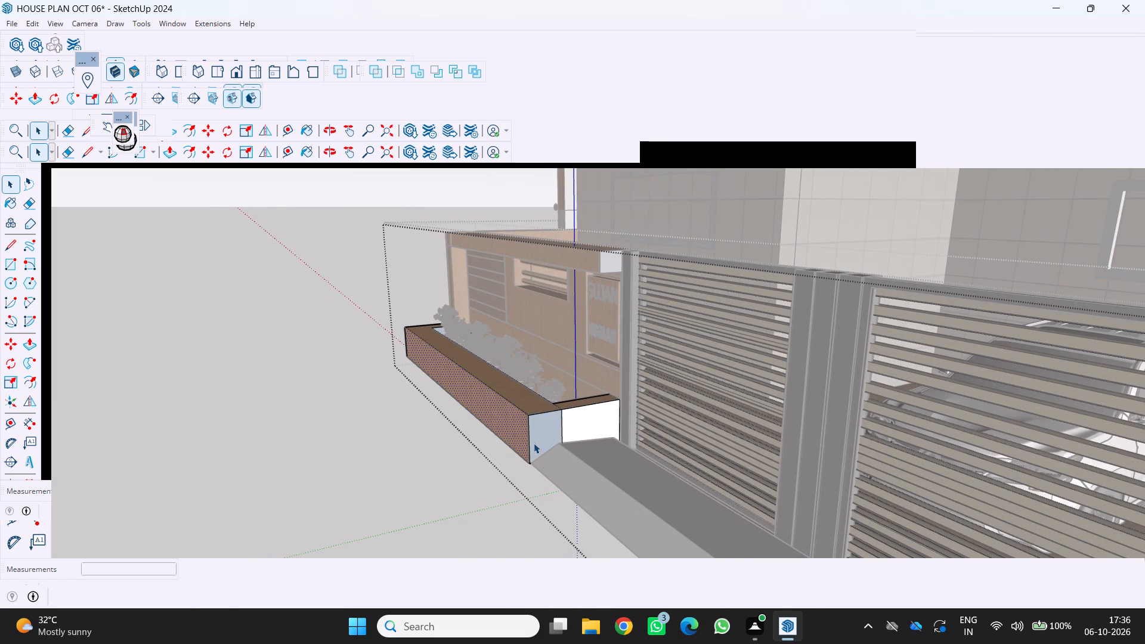
pyautogui.click(534, 443)
pyautogui.rightClick(534, 442)
pyautogui.click(560, 349)
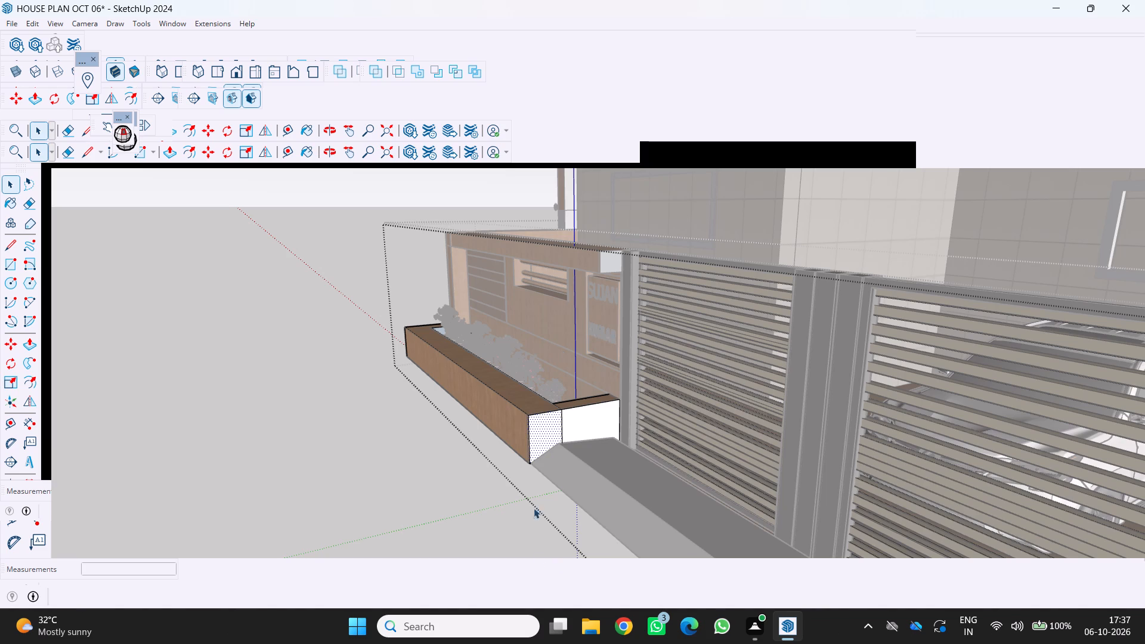
pyautogui.scroll(-8, 536, 501)
pyautogui.moveTo(466, 393); pyautogui.dragTo(611, 397, button='middle')
pyautogui.click(255, 442)
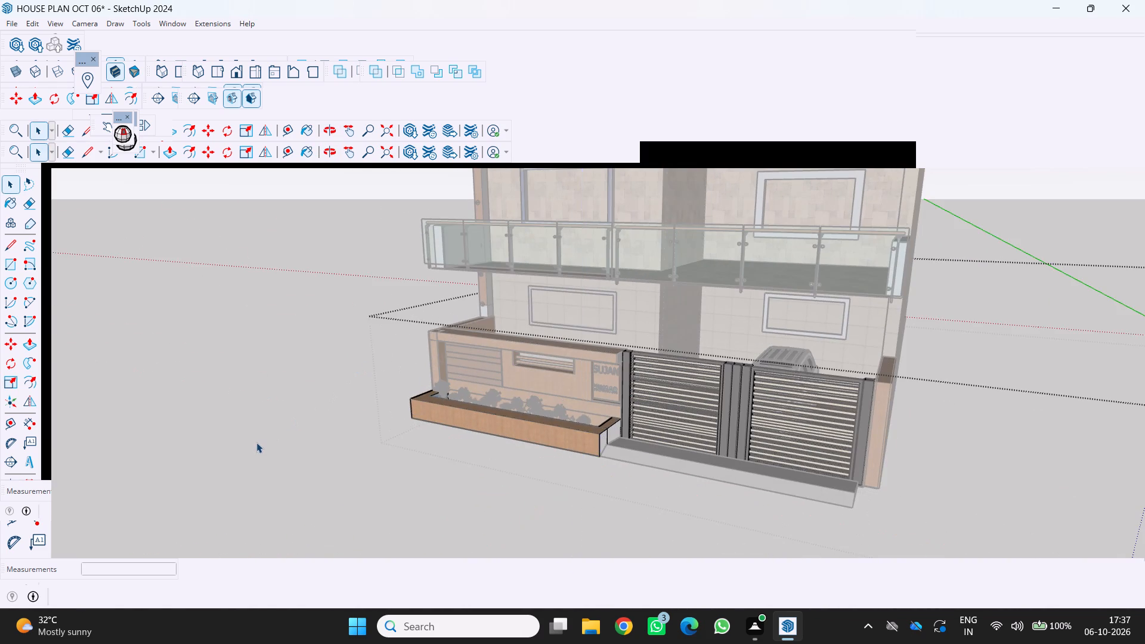
pyautogui.click(256, 442)
pyautogui.press('space')
pyautogui.press('End')
pyautogui.press('space')
pyautogui.press('End')
pyautogui.press('space')
pyautogui.press('End')
pyautogui.press('End')
pyautogui.press('End')
pyautogui.press('End')
pyautogui.press('End')
pyautogui.press('End')
pyautogui.press('End')
pyautogui.press('End')
pyautogui.press('End')
pyautogui.press('End')
pyautogui.press('End')
pyautogui.press('End')
pyautogui.press('End')
pyautogui.press('End')
pyautogui.press('End')
pyautogui.press('End')
pyautogui.press('End')
pyautogui.press('End')
pyautogui.press('End')
pyautogui.press('End')
# Inspect the house exterior for remaining reversed faces, covering the planter, gate, ramp, side wall, balcony and roof terrace.
pyautogui.scroll(-2, 525, 472)
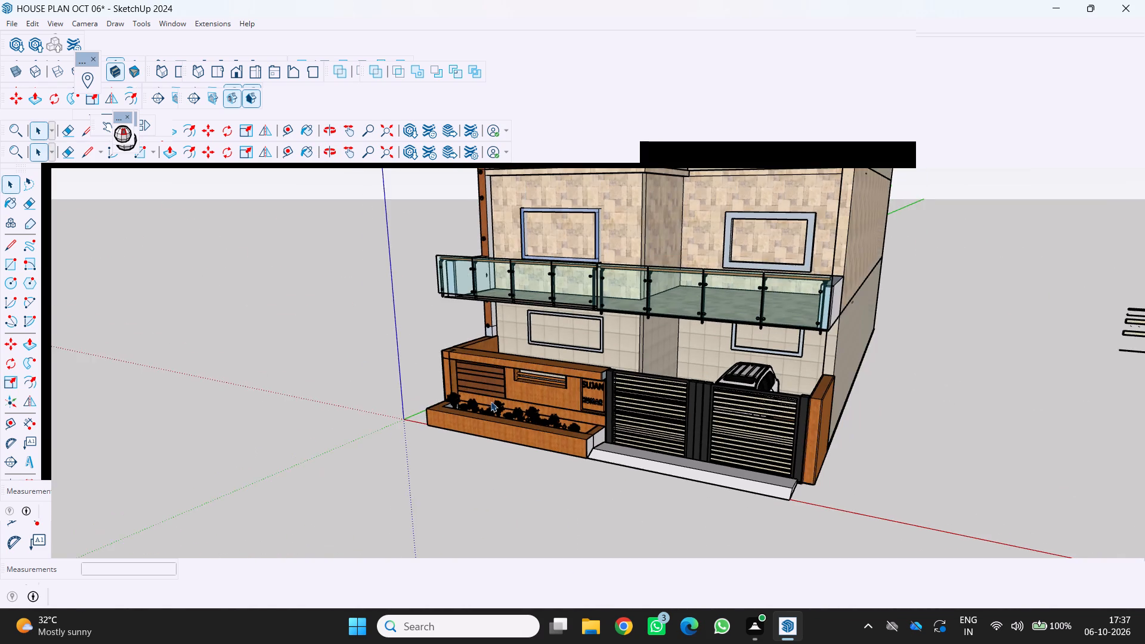
pyautogui.moveTo(491, 401); pyautogui.dragTo(535, 441, button='middle')
pyautogui.scroll(3, 678, 525)
pyautogui.moveTo(700, 486); pyautogui.dragTo(714, 493, button='middle')
pyautogui.scroll(4, 713, 493)
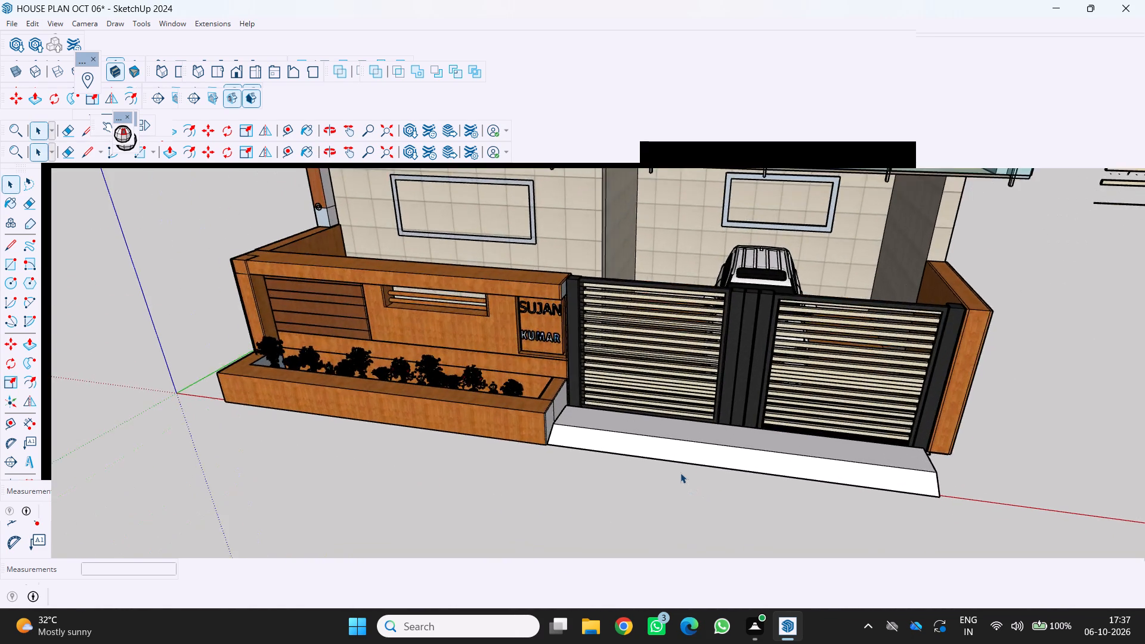
pyautogui.scroll(-9, 680, 473)
pyautogui.moveTo(663, 462); pyautogui.dragTo(630, 419, button='middle')
pyautogui.scroll(3, 651, 444)
pyautogui.scroll(-5, 660, 416)
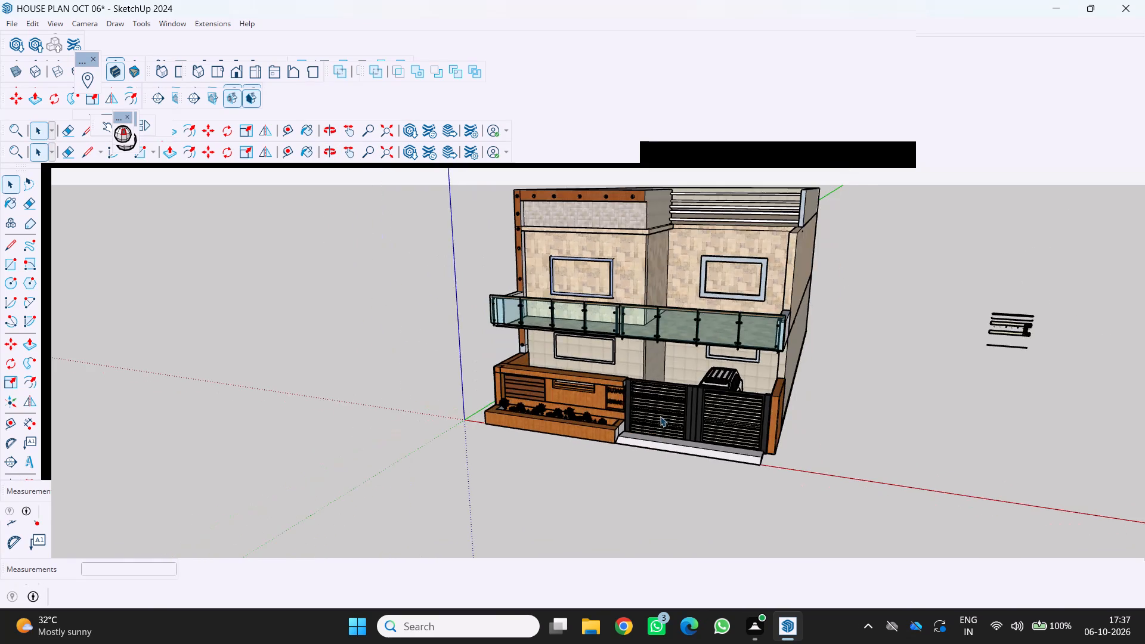
pyautogui.moveTo(660, 403); pyautogui.dragTo(583, 314, button='middle')
pyautogui.scroll(-3, 761, 337)
pyautogui.moveTo(760, 338); pyautogui.dragTo(807, 366, button='middle')
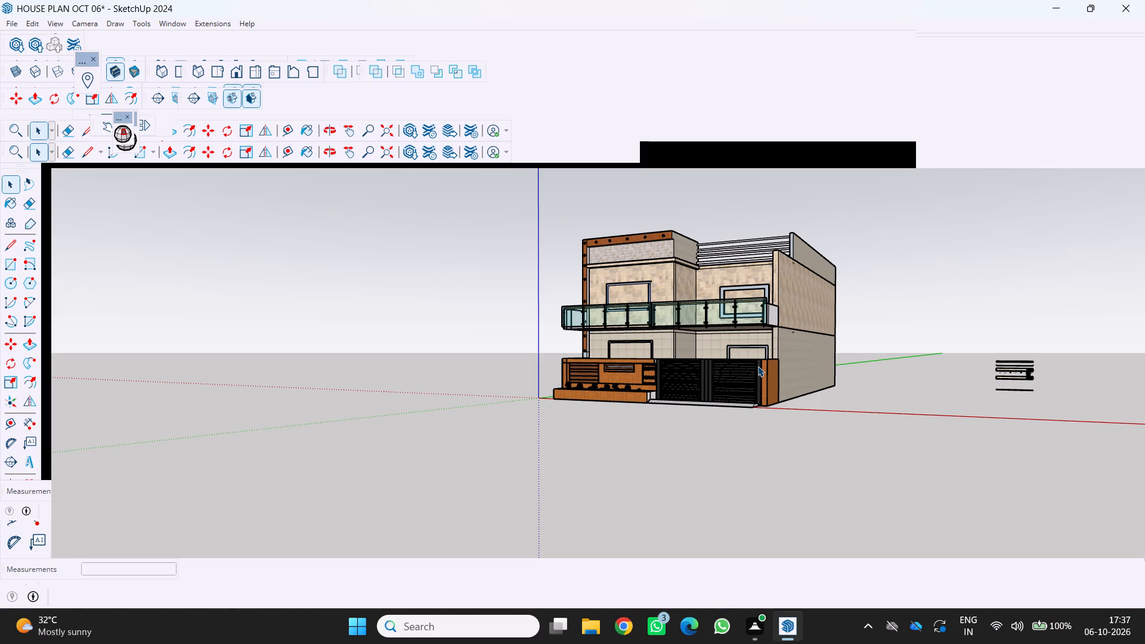
pyautogui.scroll(-3, 646, 439)
pyautogui.moveTo(642, 439); pyautogui.dragTo(647, 441, button='middle')
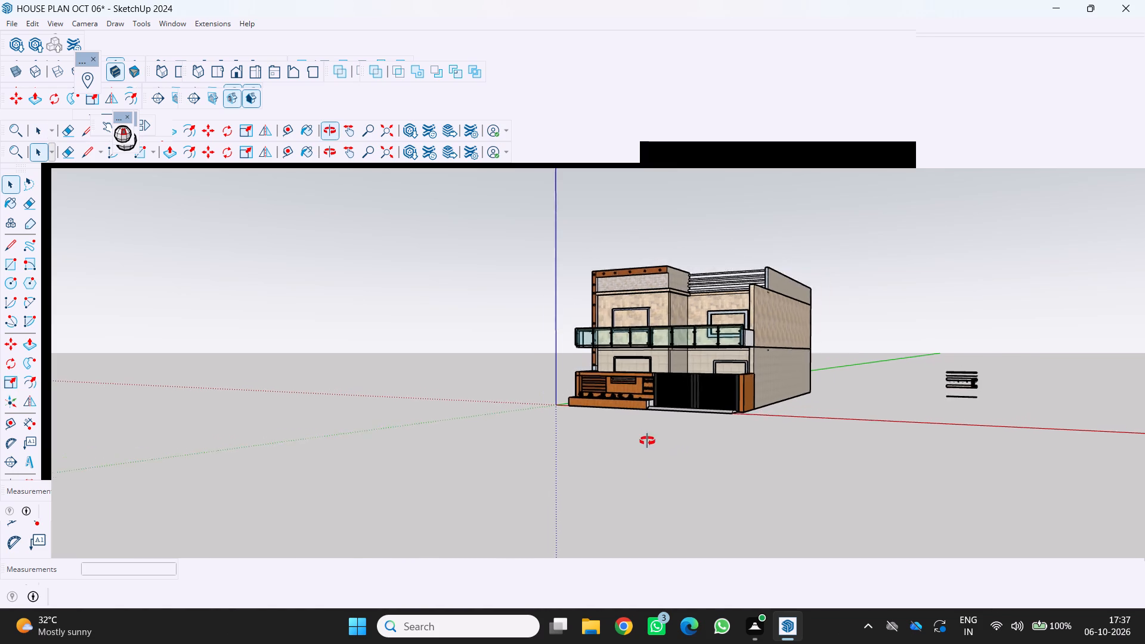
pyautogui.moveTo(647, 441); pyautogui.dragTo(674, 453, button='middle')
pyautogui.scroll(12, 658, 423)
pyautogui.moveTo(643, 402); pyautogui.dragTo(701, 435, button='middle')
pyautogui.scroll(2, 705, 432)
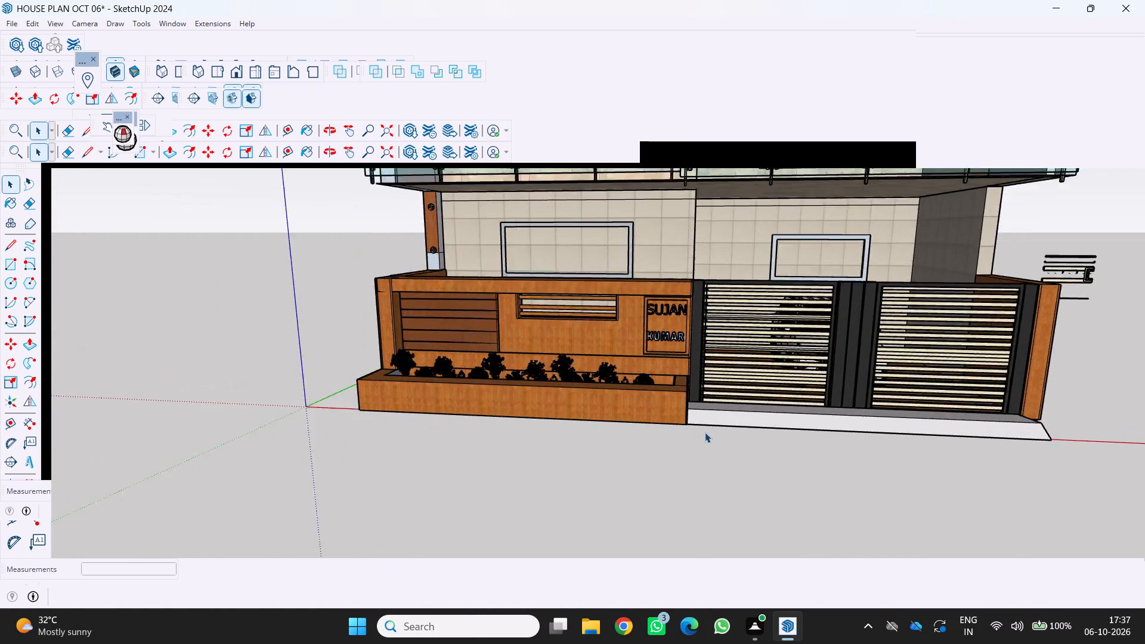
pyautogui.scroll(5, 705, 432)
pyautogui.scroll(-3, 705, 432)
pyautogui.scroll(-4, 550, 395)
pyautogui.moveTo(546, 371); pyautogui.dragTo(400, 357, button='middle')
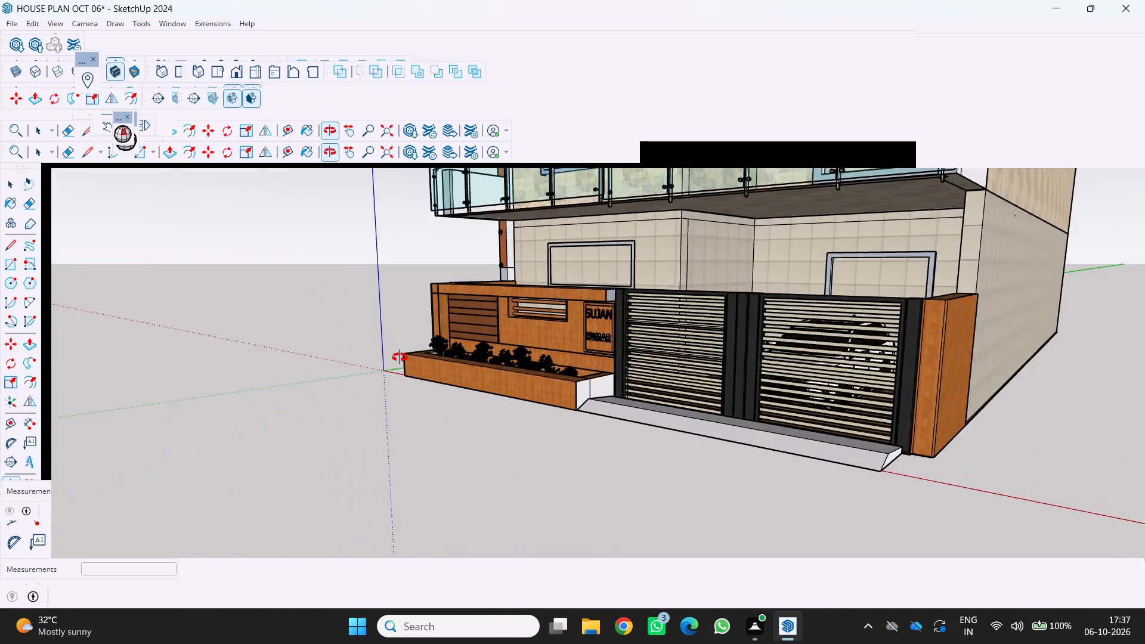
pyautogui.scroll(-4, 400, 357)
pyautogui.moveTo(400, 357); pyautogui.dragTo(400, 357, button='middle')
pyautogui.moveTo(672, 325); pyautogui.dragTo(552, 363, button='middle')
pyautogui.scroll(-1, 577, 327)
pyautogui.moveTo(578, 327); pyautogui.dragTo(659, 479, button='middle')
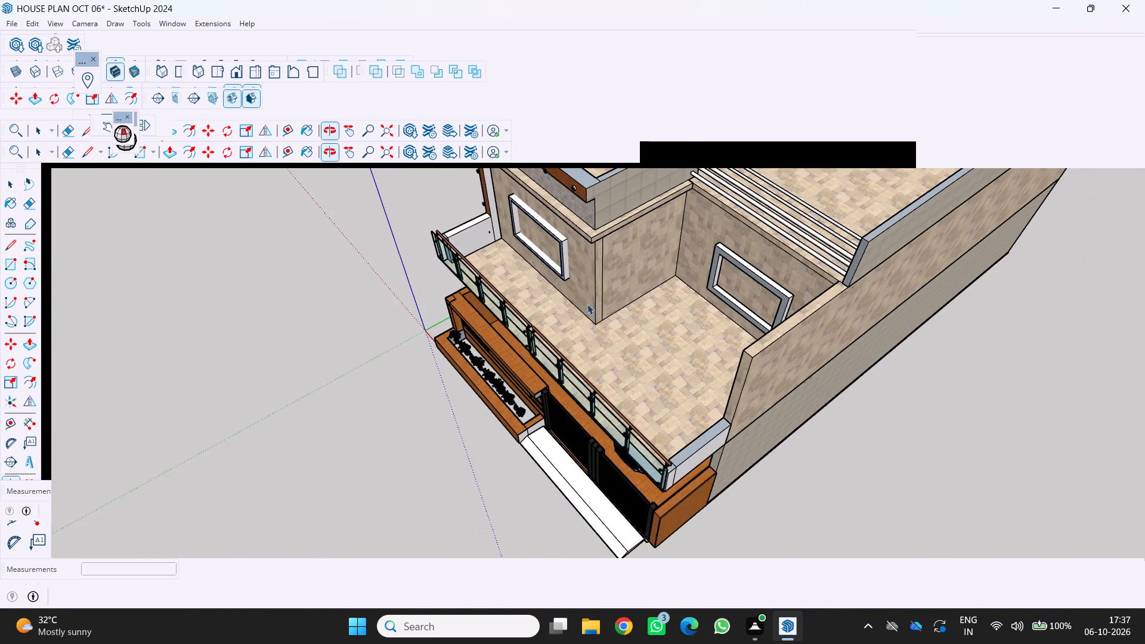
pyautogui.moveTo(581, 295); pyautogui.dragTo(537, 388, button='middle')
pyautogui.scroll(-4, 534, 388)
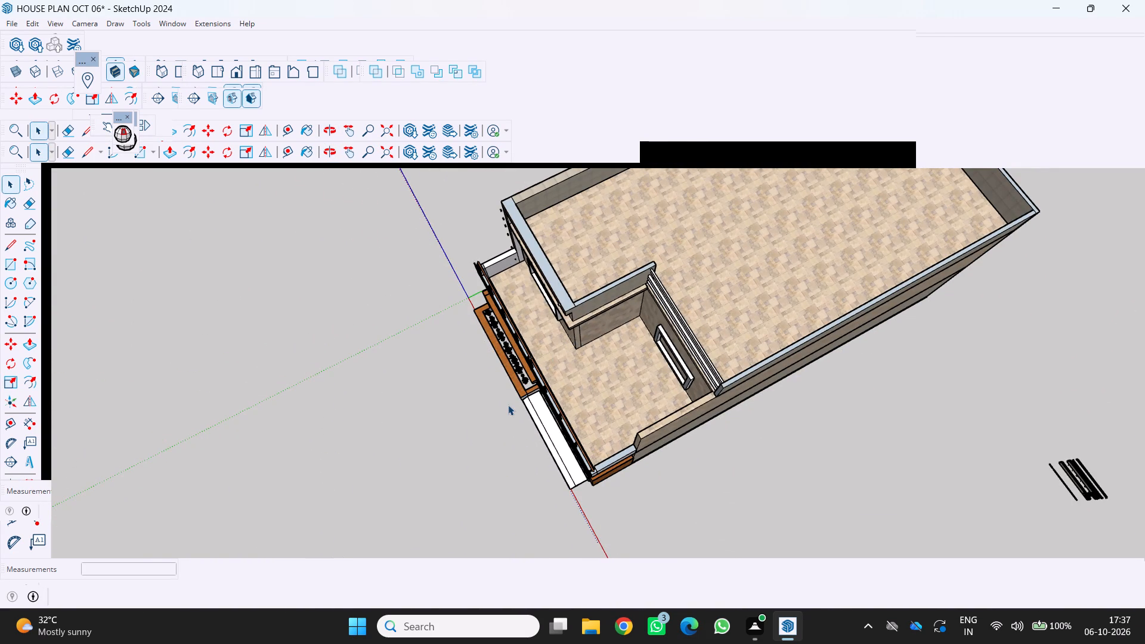
pyautogui.scroll(-1, 506, 413)
pyautogui.moveTo(502, 411); pyautogui.dragTo(630, 329, button='middle')
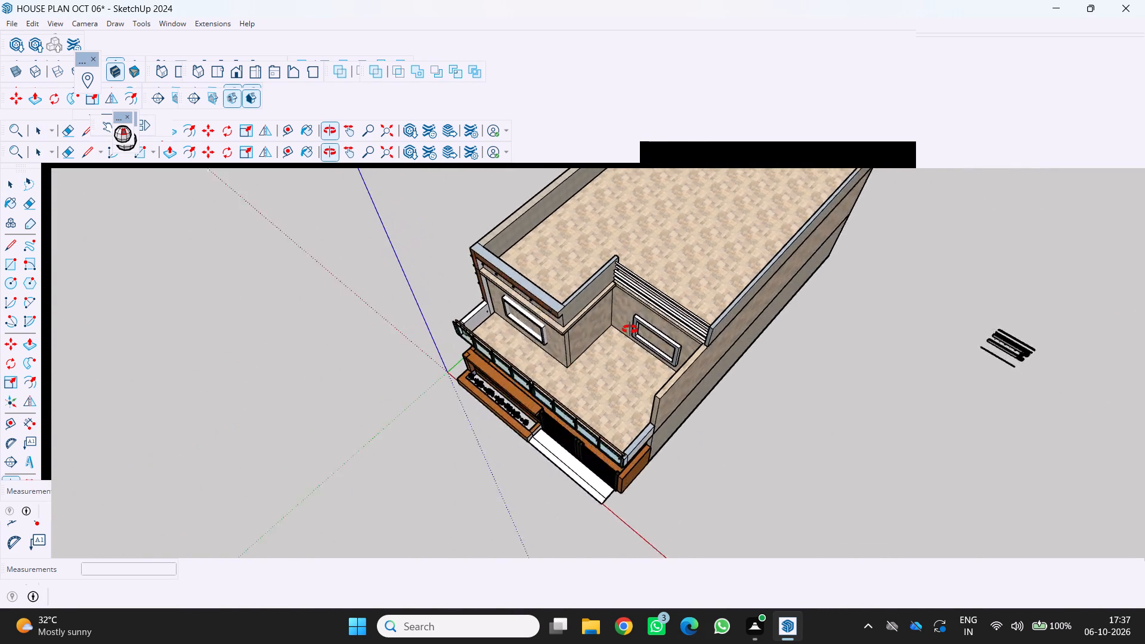
pyautogui.moveTo(630, 329); pyautogui.dragTo(645, 320, button='middle')
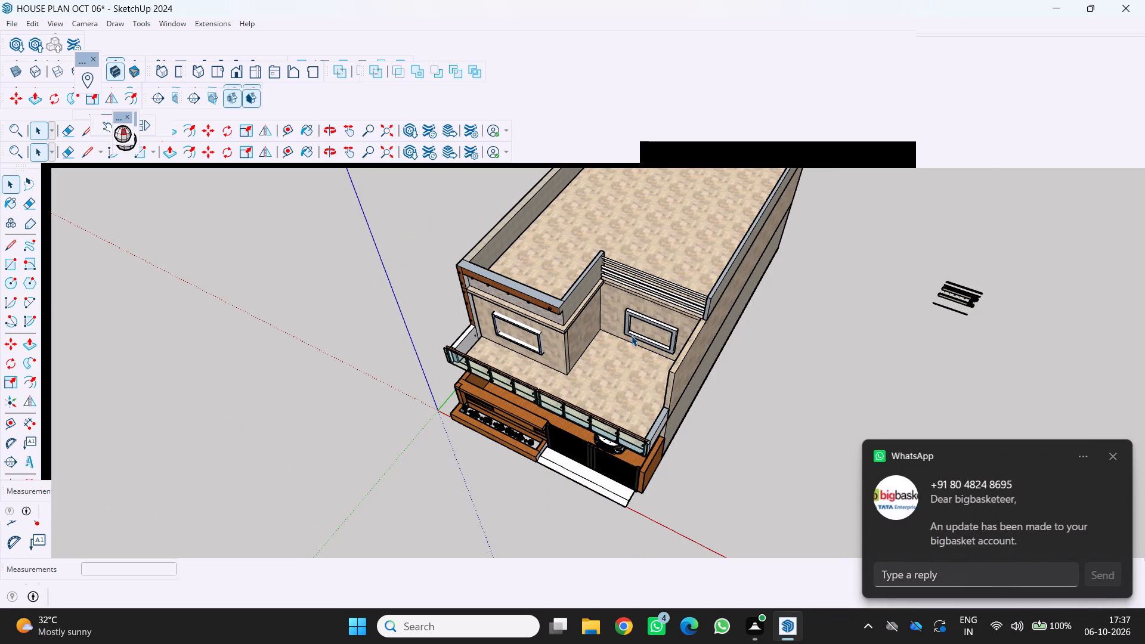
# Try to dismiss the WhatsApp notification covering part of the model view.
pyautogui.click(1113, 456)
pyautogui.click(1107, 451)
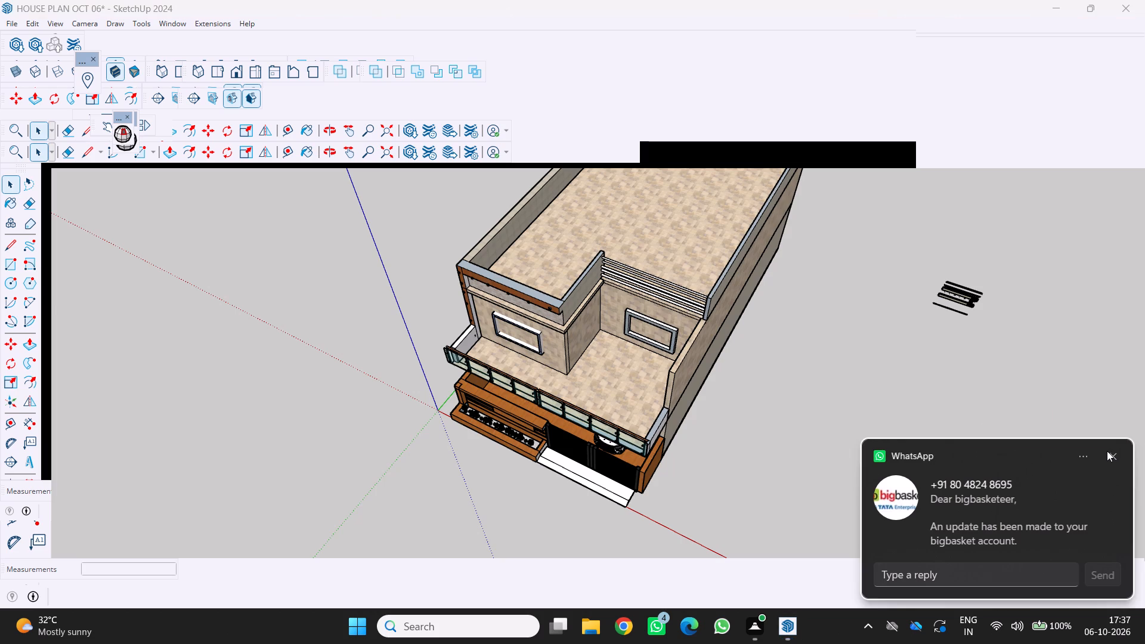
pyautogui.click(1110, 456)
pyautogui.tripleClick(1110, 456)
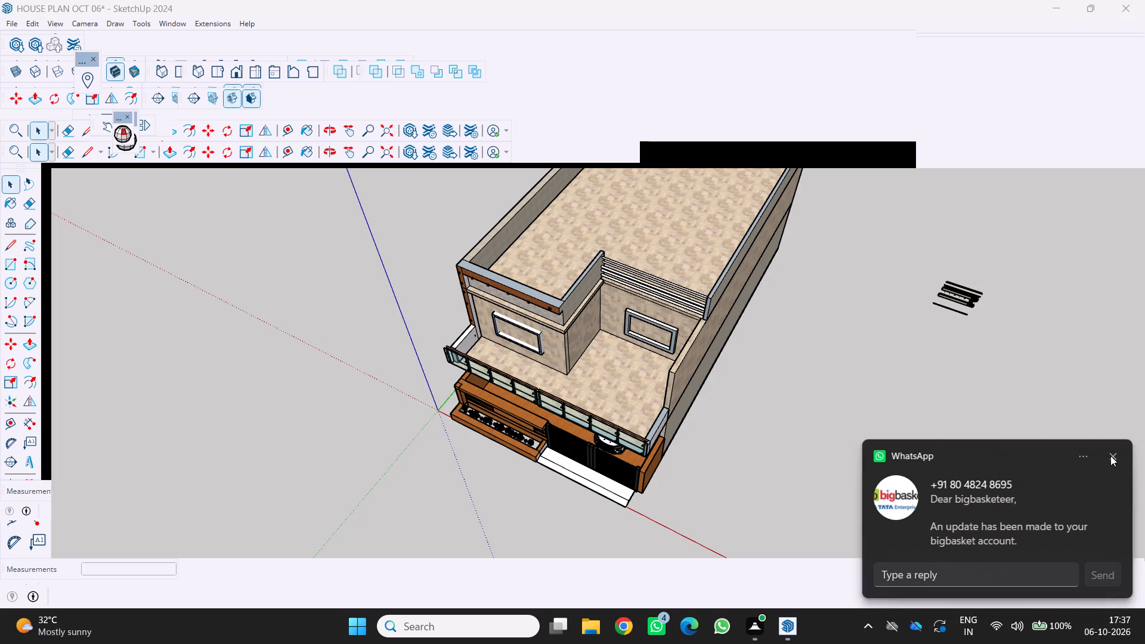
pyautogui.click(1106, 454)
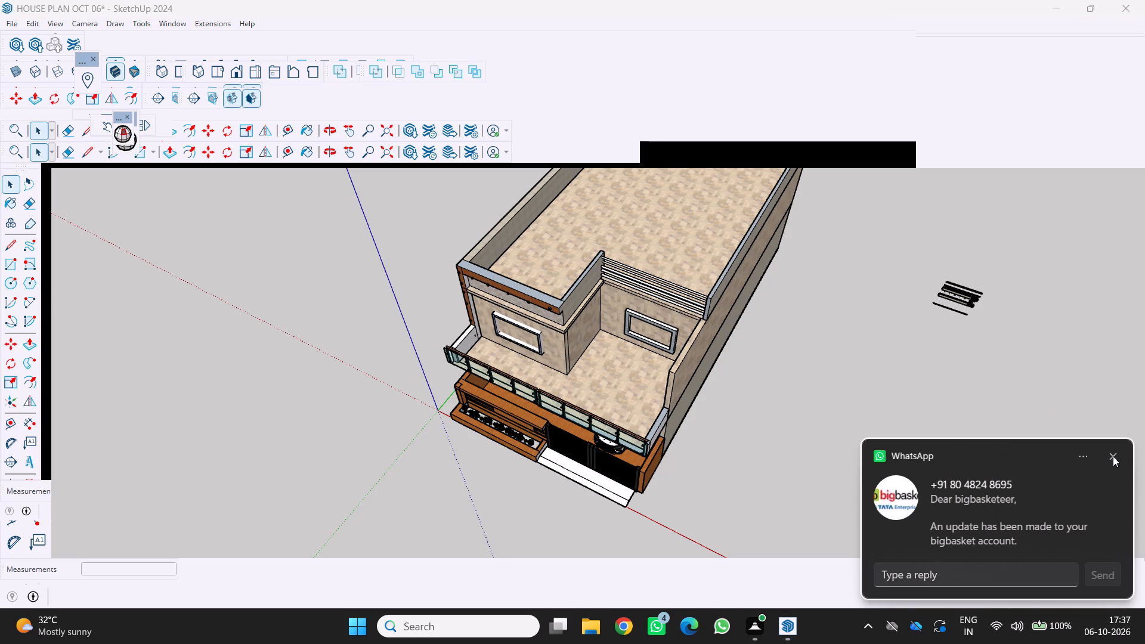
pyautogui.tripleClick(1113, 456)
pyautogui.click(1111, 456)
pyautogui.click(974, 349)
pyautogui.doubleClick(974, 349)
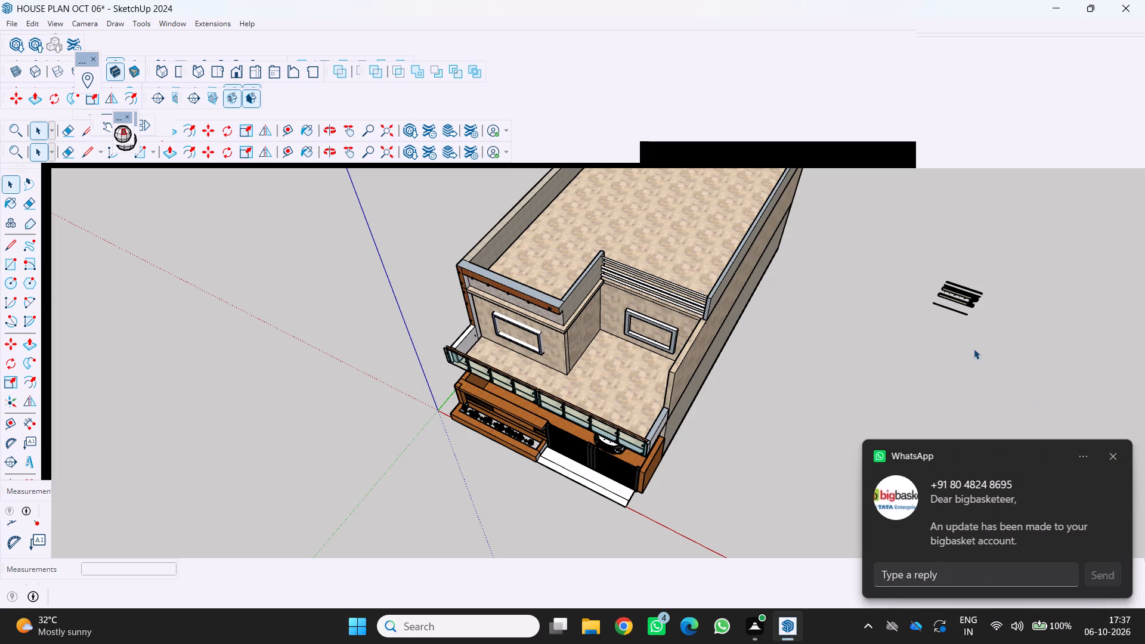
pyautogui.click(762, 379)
# Examine the upper front facade, the roof parapet and the balcony's front edge and underside for reversed faces.
pyautogui.scroll(-2, 765, 363)
pyautogui.moveTo(765, 362); pyautogui.dragTo(846, 170, button='middle')
pyautogui.scroll(1, 846, 170)
pyautogui.scroll(2, 754, 246)
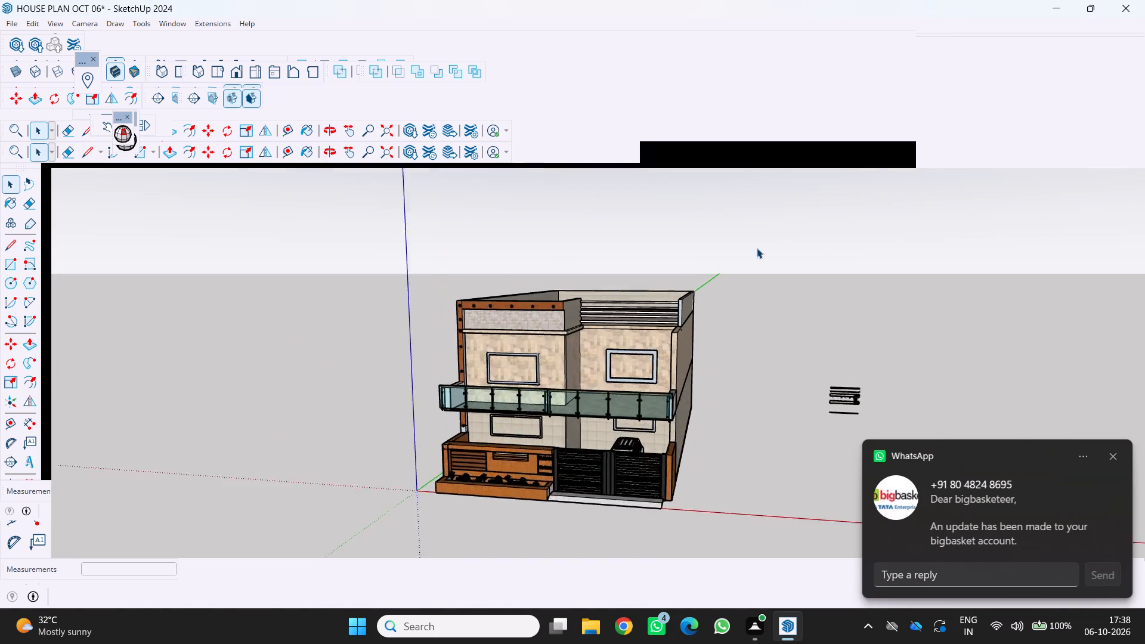
pyautogui.scroll(6, 757, 248)
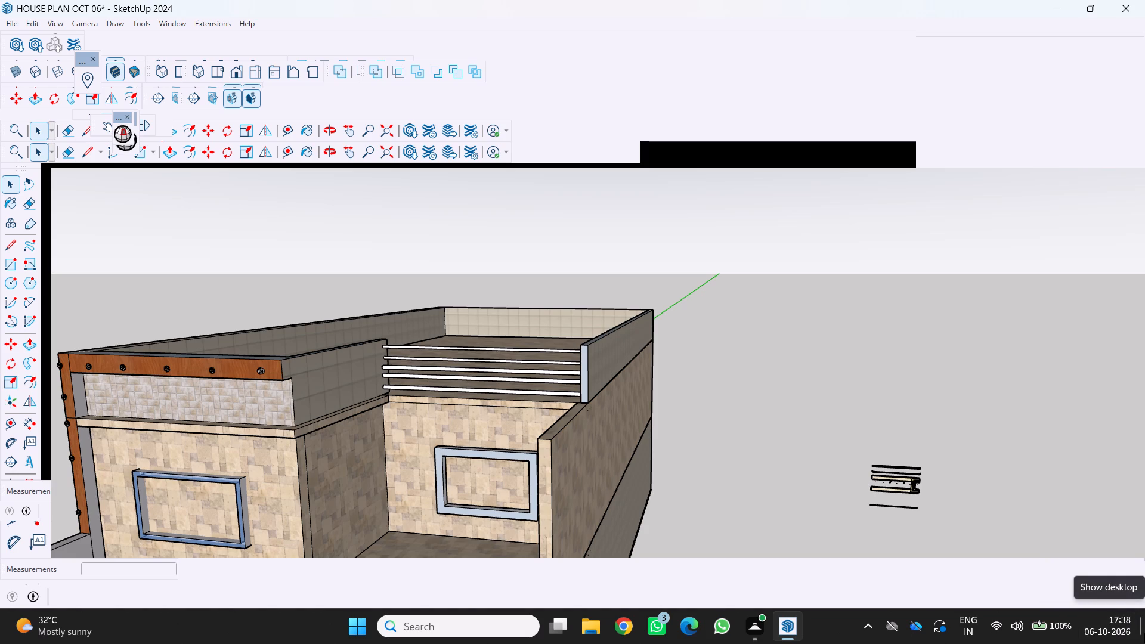
pyautogui.scroll(-2, 1143, 605)
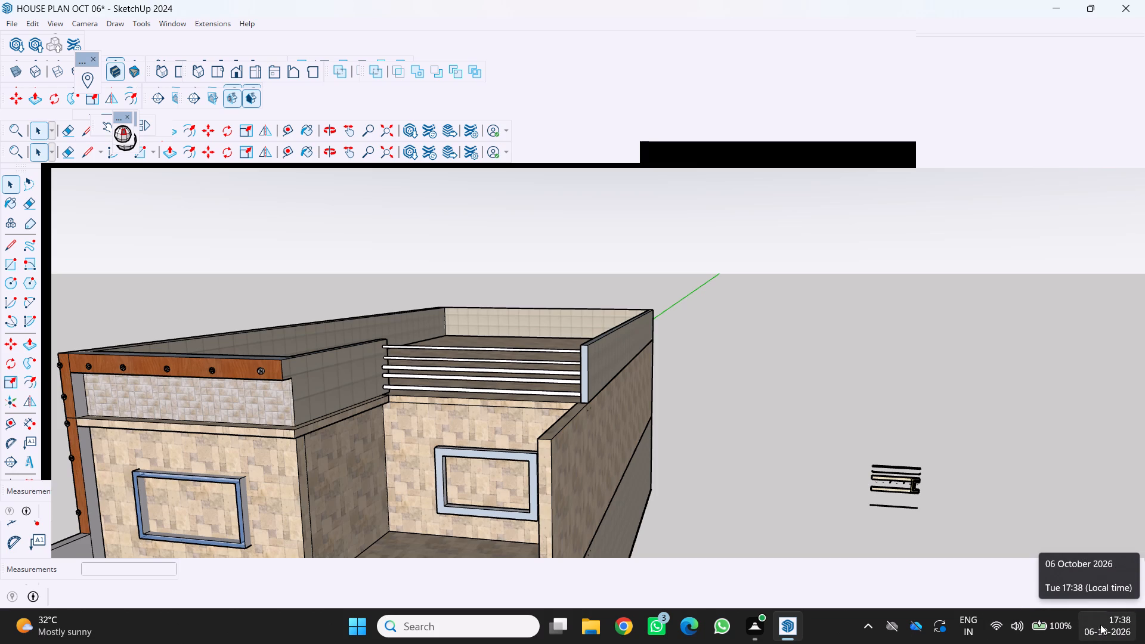
pyautogui.scroll(-7, 1144, 480)
pyautogui.scroll(-1, 1097, 478)
pyautogui.scroll(-2, 990, 499)
pyautogui.moveTo(915, 506); pyautogui.dragTo(917, 467, button='middle')
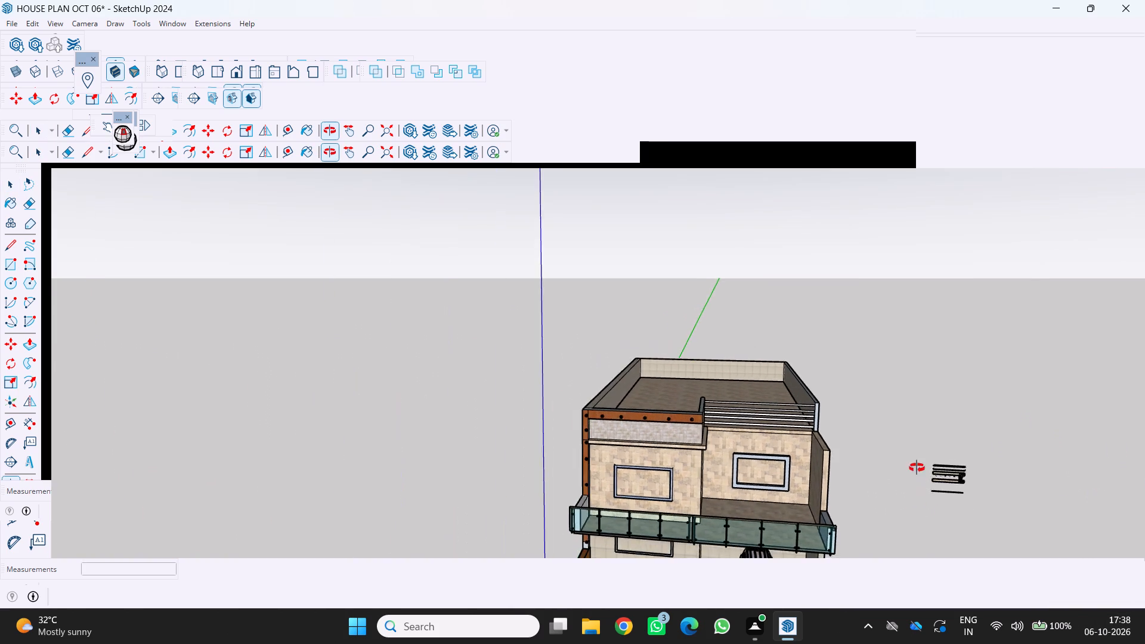
pyautogui.moveTo(917, 467); pyautogui.dragTo(908, 399, button='middle')
pyautogui.scroll(1, 909, 401)
pyautogui.scroll(-5, 762, 492)
pyautogui.moveTo(753, 491); pyautogui.dragTo(730, 373, button='middle')
pyautogui.scroll(1, 753, 491)
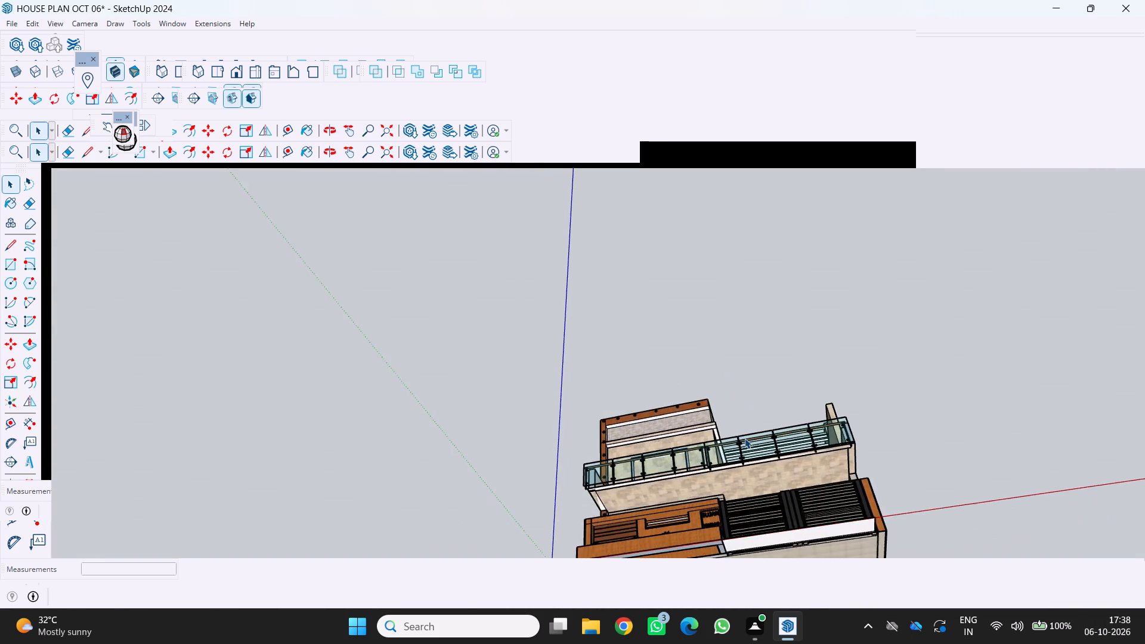
pyautogui.scroll(2, 745, 438)
pyautogui.scroll(-1, 746, 444)
pyautogui.scroll(1, 763, 463)
pyautogui.moveTo(763, 463); pyautogui.dragTo(777, 426, button='middle')
pyautogui.scroll(5, 776, 427)
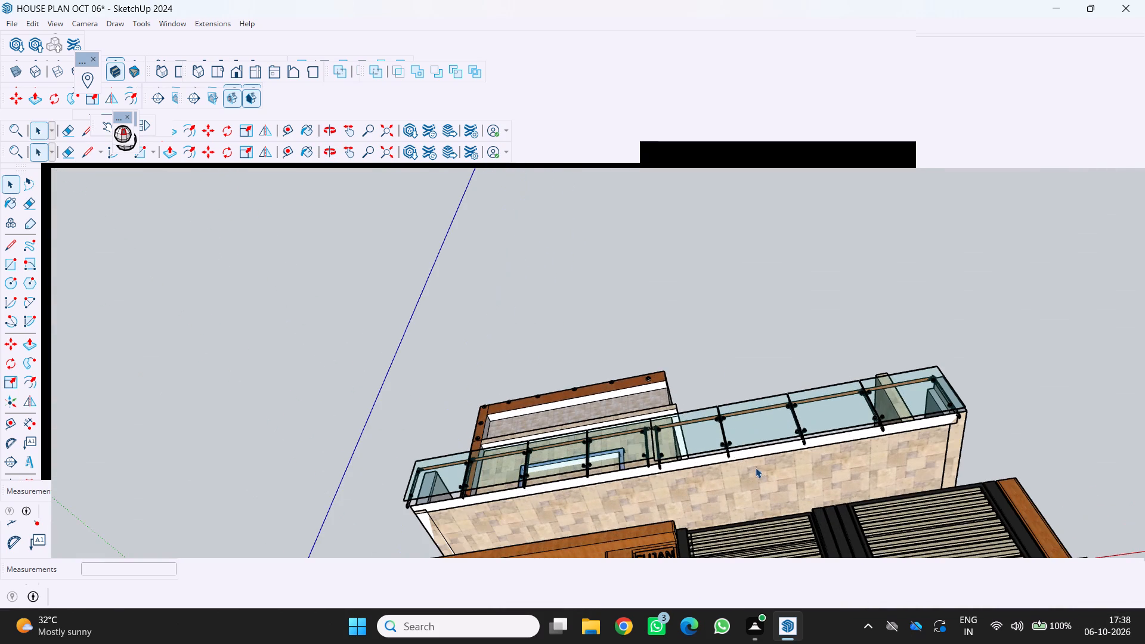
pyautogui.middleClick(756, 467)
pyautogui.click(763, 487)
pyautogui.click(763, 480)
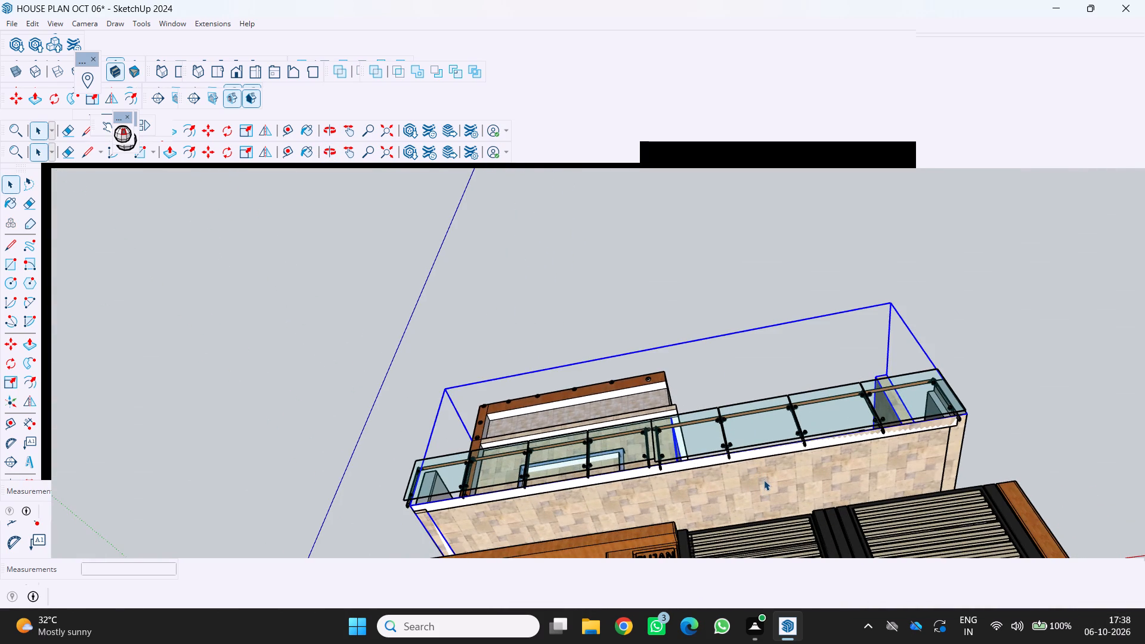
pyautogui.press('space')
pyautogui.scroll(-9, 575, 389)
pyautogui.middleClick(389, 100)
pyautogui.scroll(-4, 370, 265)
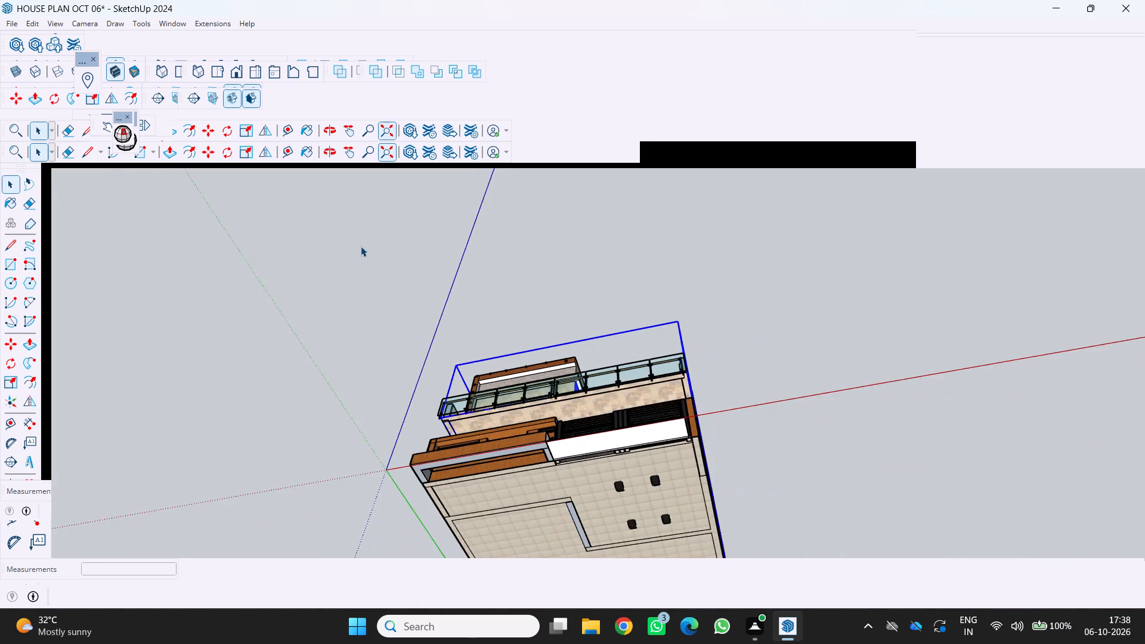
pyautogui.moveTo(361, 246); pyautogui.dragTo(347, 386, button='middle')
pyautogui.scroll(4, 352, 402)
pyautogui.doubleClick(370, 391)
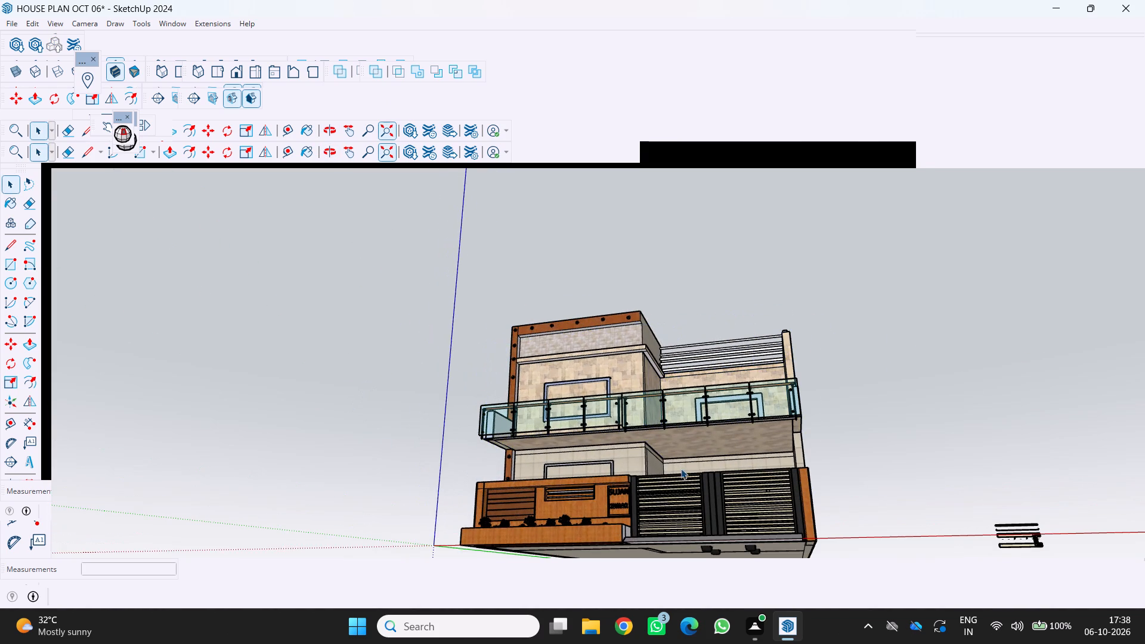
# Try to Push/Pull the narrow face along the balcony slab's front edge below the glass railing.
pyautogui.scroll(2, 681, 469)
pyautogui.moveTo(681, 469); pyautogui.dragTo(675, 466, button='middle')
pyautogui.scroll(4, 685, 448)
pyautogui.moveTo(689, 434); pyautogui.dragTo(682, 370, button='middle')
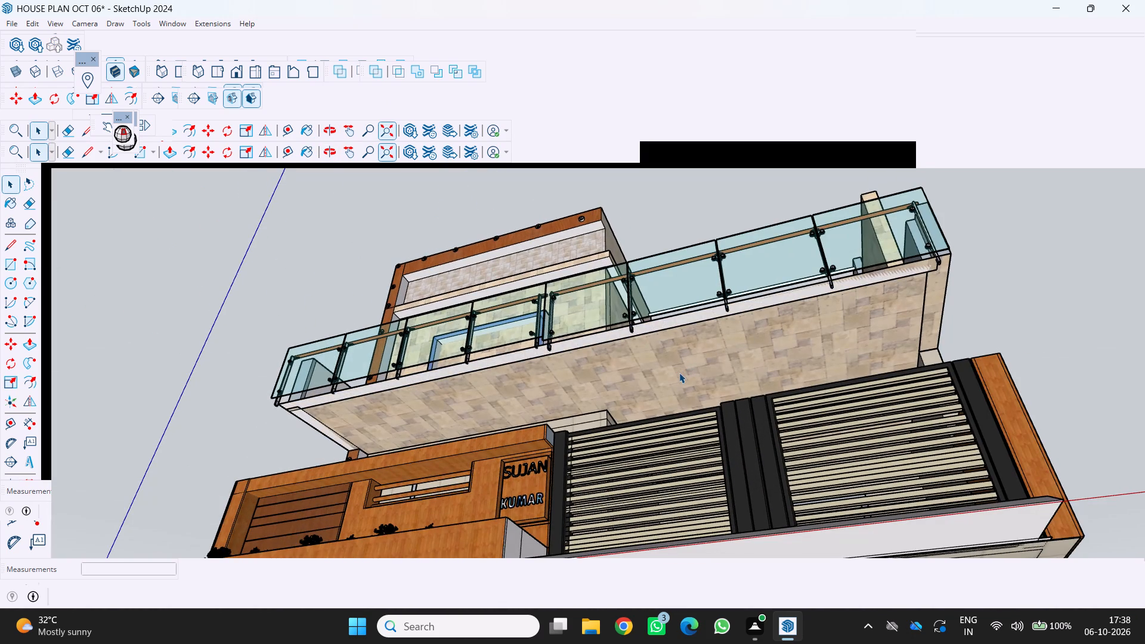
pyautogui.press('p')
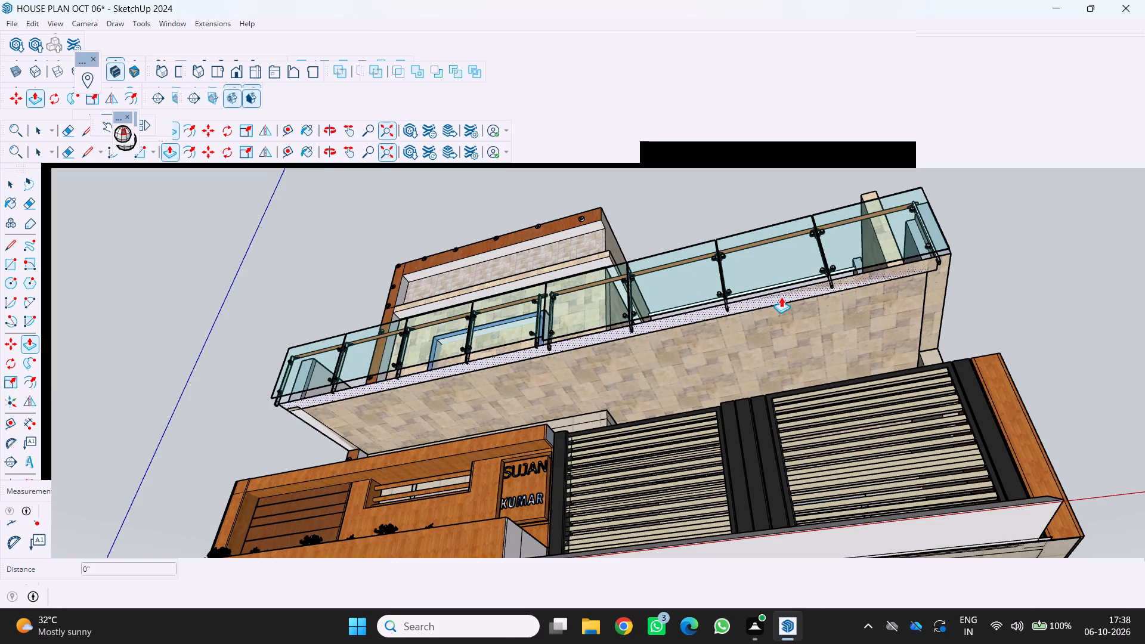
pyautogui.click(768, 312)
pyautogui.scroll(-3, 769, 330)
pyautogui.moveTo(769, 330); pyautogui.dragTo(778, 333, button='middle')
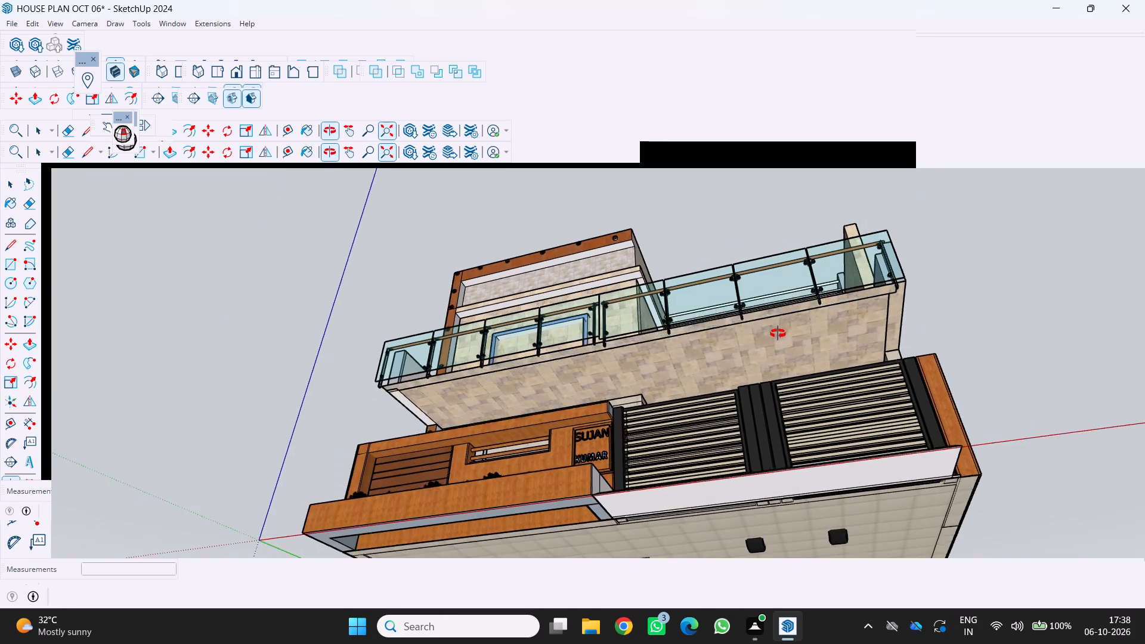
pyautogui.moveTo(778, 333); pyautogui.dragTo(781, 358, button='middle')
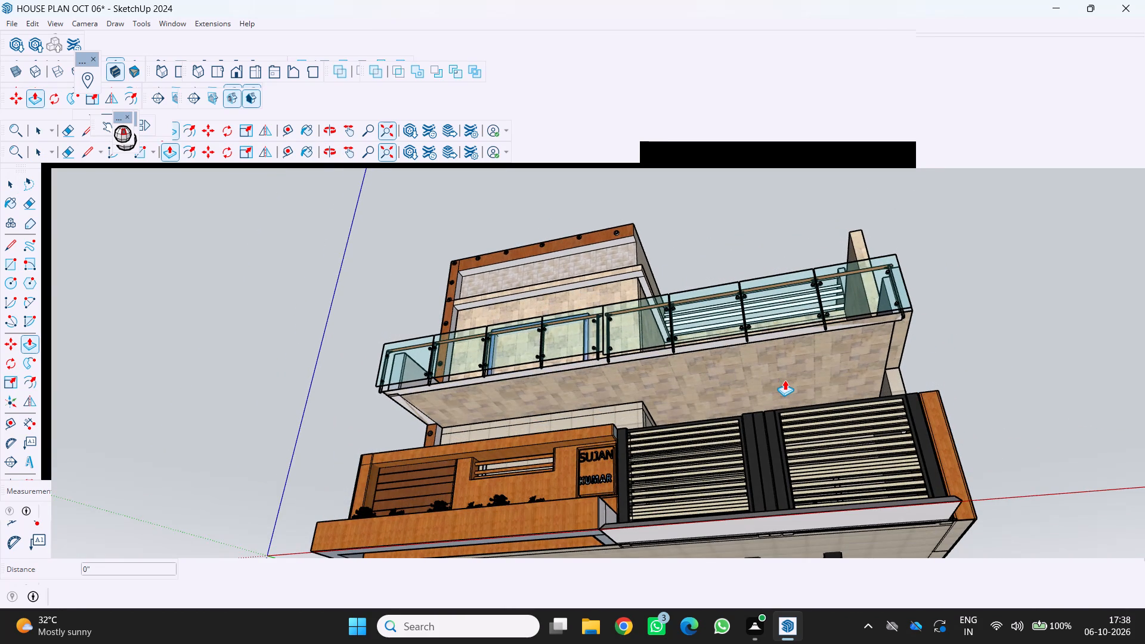
# Examine the balcony from above, the full front elevation, and the name panel lettering on the boundary wall.
pyautogui.scroll(-4, 762, 365)
pyautogui.moveTo(760, 363); pyautogui.dragTo(696, 608, button='middle')
pyautogui.scroll(2, 766, 365)
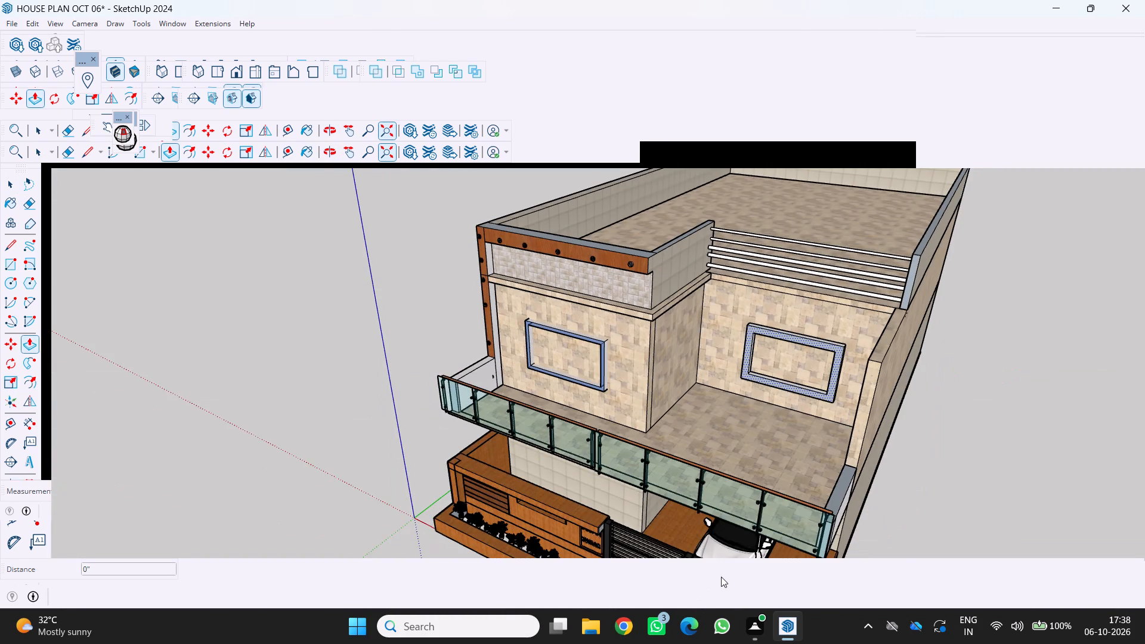
pyautogui.scroll(-2, 793, 459)
pyautogui.moveTo(788, 411); pyautogui.dragTo(868, 369, button='middle')
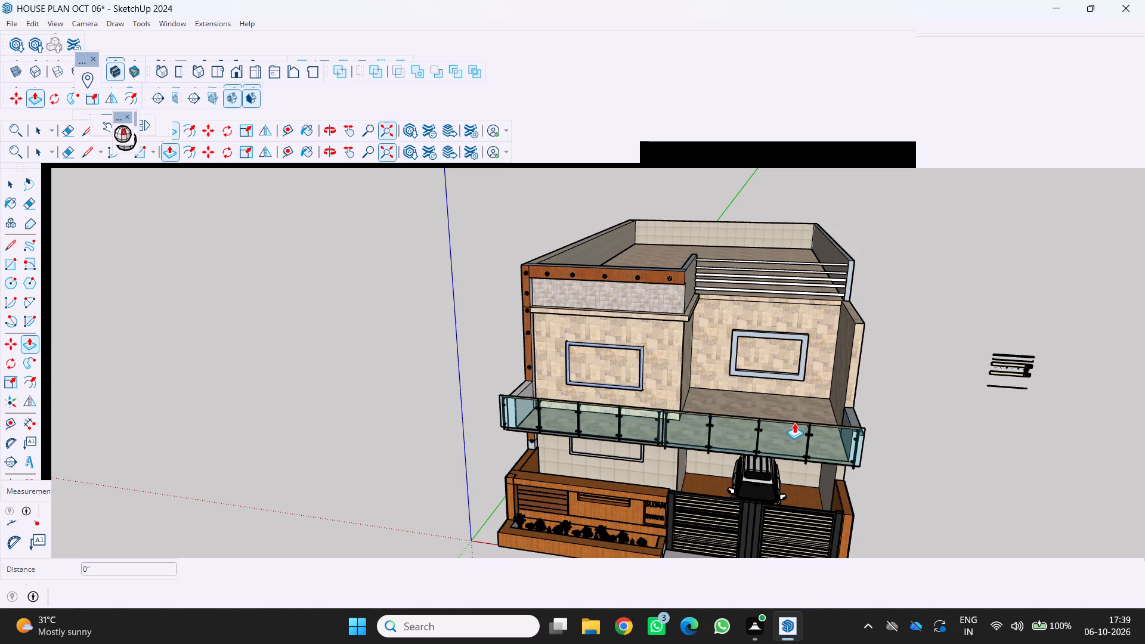
pyautogui.scroll(-1, 677, 432)
pyautogui.moveTo(626, 500); pyautogui.dragTo(666, 437, button='middle')
pyautogui.scroll(-1, 677, 473)
pyautogui.scroll(3, 673, 482)
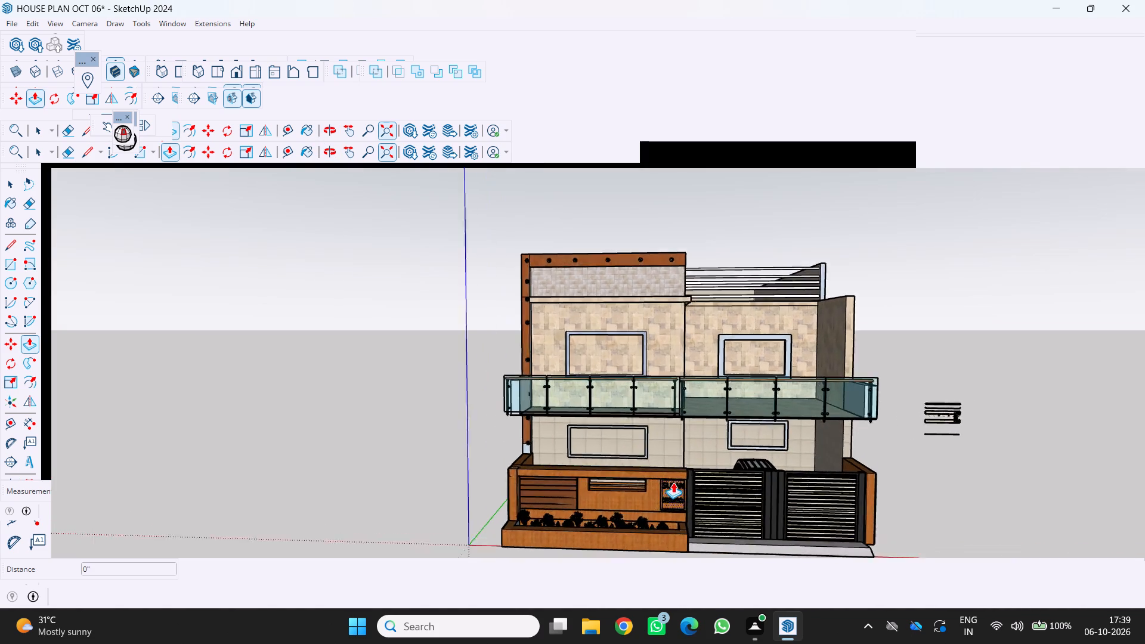
pyautogui.scroll(20, 673, 482)
pyautogui.scroll(3, 673, 482)
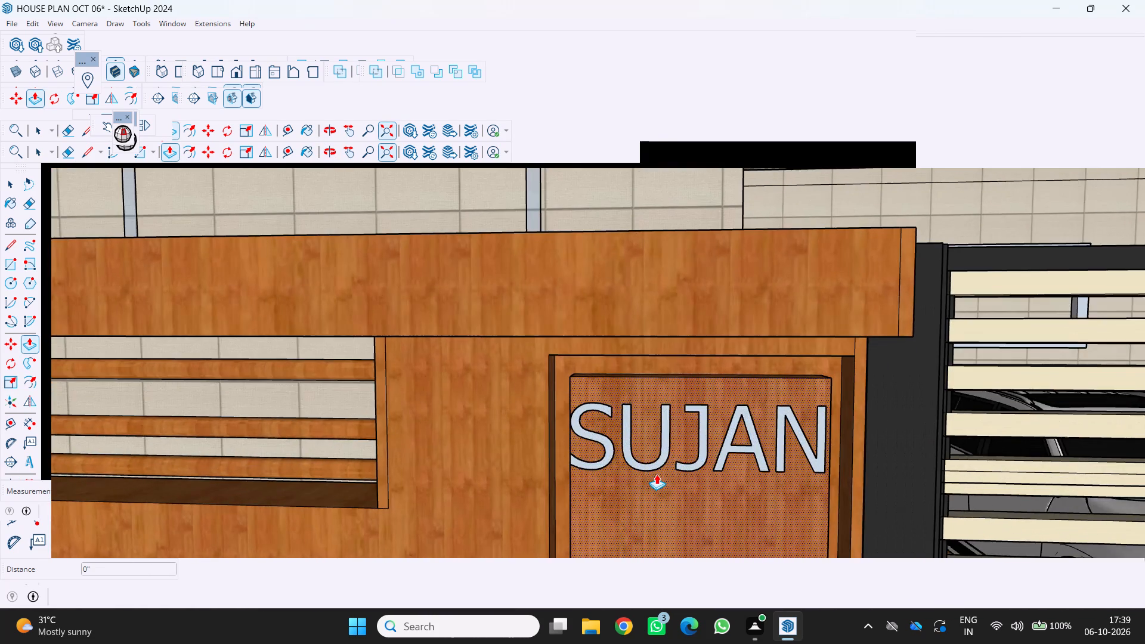
pyautogui.scroll(9, 657, 474)
pyautogui.scroll(-11, 657, 474)
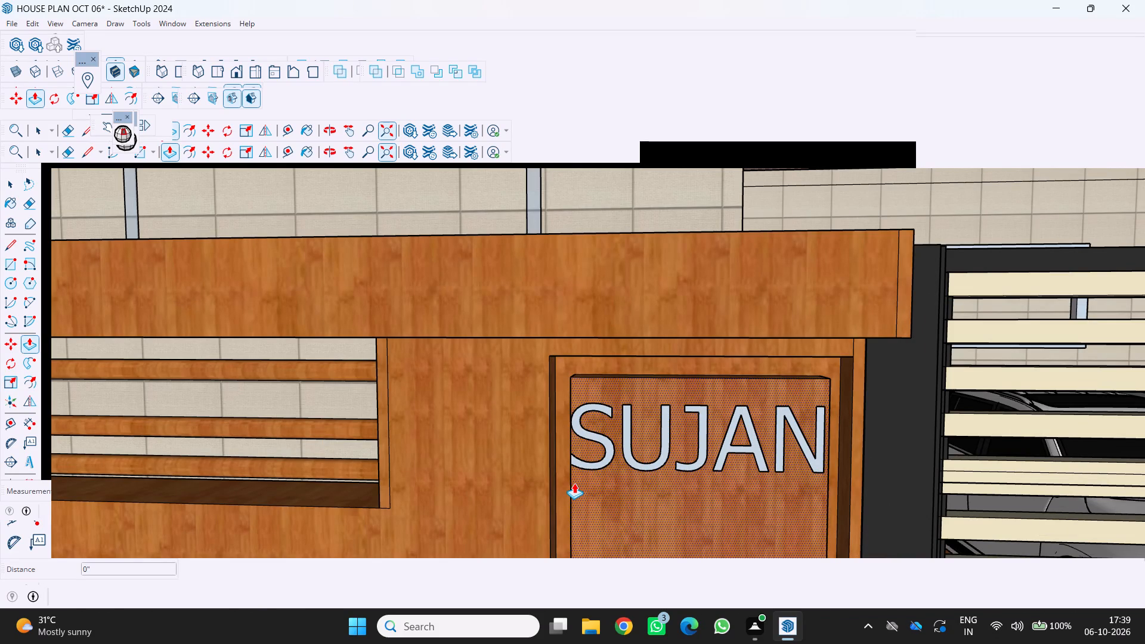
pyautogui.scroll(-11, 613, 461)
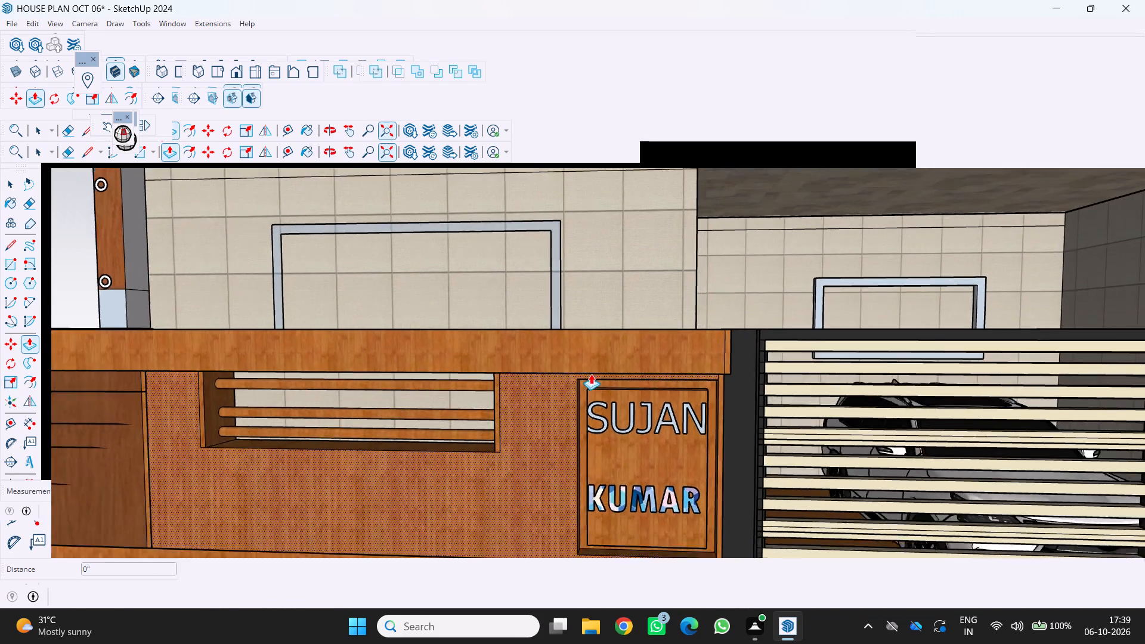
# Examine the complete front elevation of the house and the long side wall with its parapet.
pyautogui.scroll(-1, 591, 374)
pyautogui.scroll(-6, 541, 377)
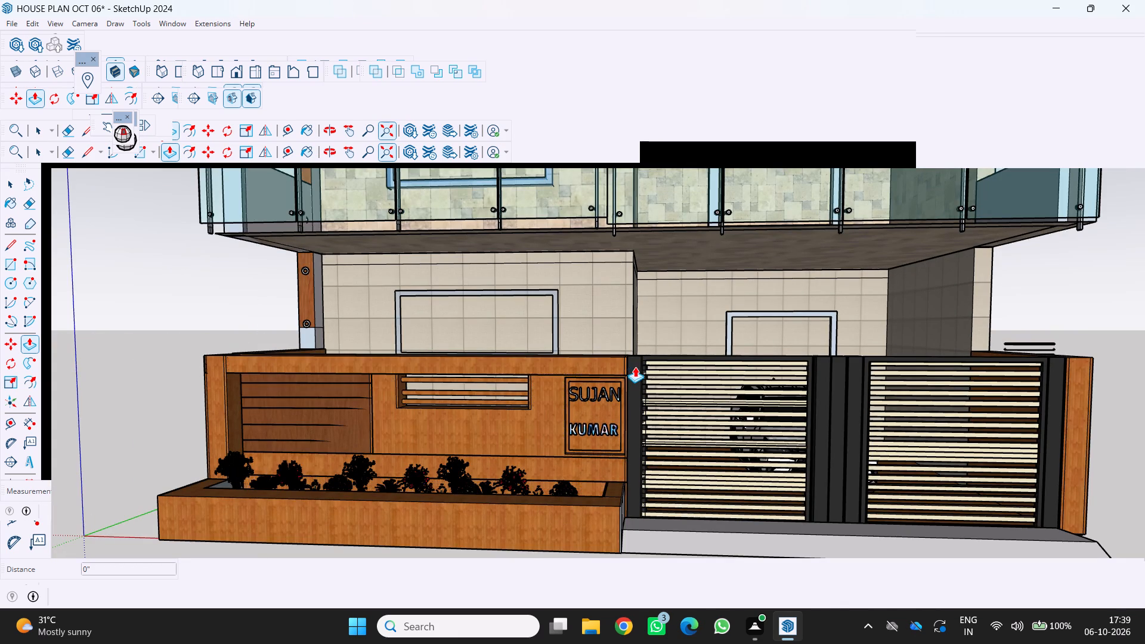
pyautogui.scroll(-11, 635, 367)
pyautogui.moveTo(632, 310); pyautogui.dragTo(589, 349, button='middle')
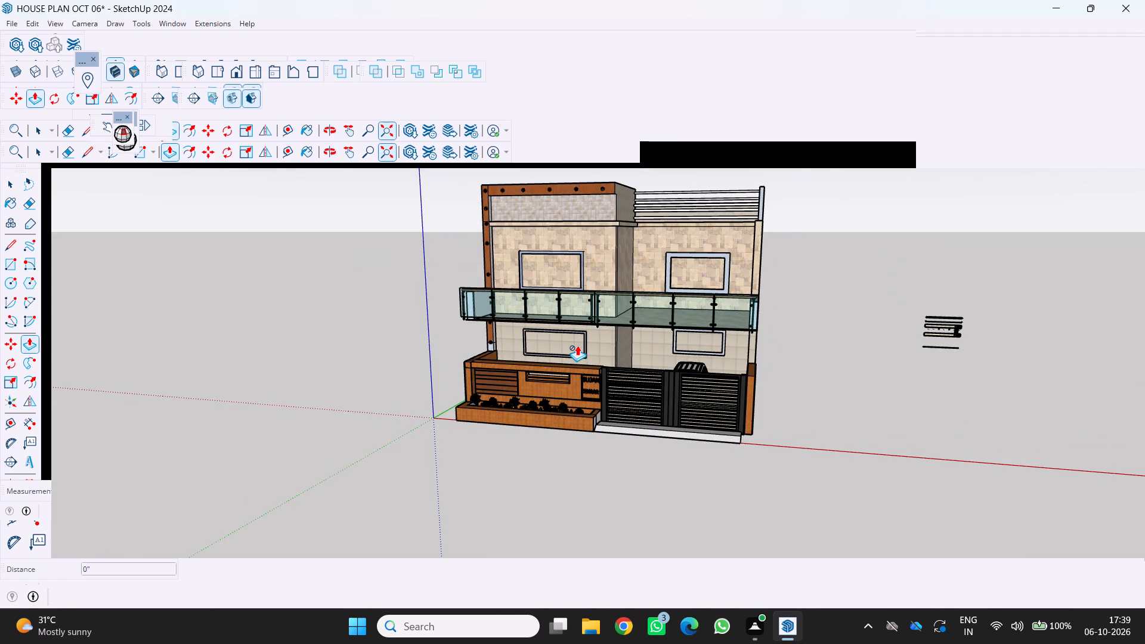
pyautogui.scroll(5, 574, 343)
pyautogui.scroll(-4, 564, 339)
pyautogui.moveTo(564, 339); pyautogui.dragTo(553, 340, button='middle')
pyautogui.scroll(1, 564, 339)
pyautogui.scroll(-6, 560, 339)
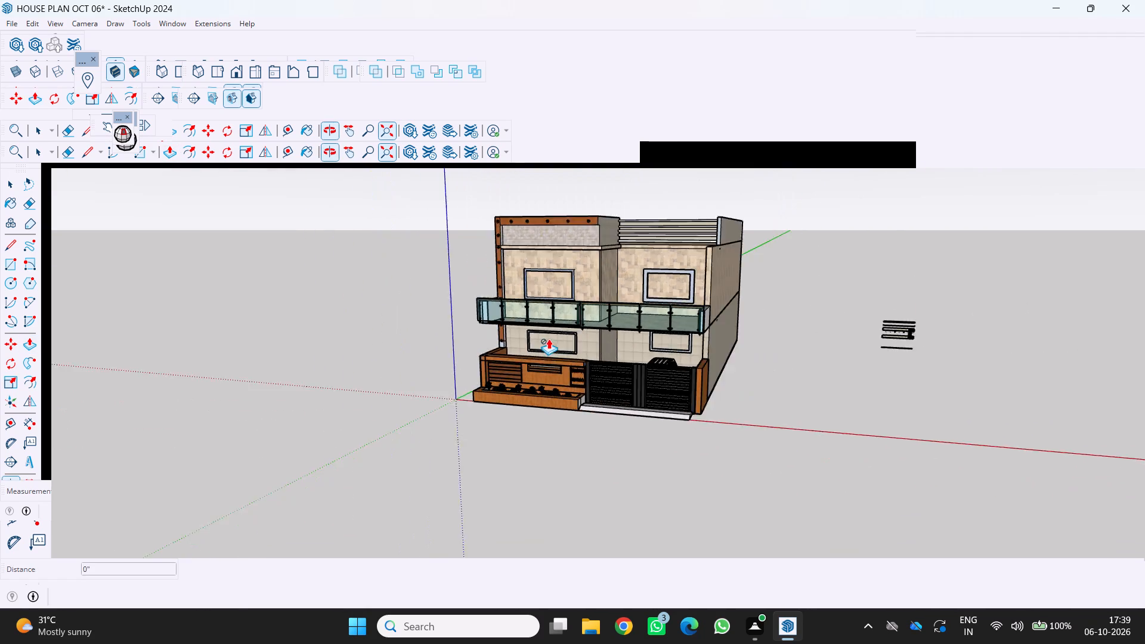
pyautogui.scroll(1, 550, 339)
pyautogui.moveTo(550, 339); pyautogui.dragTo(477, 340, button='middle')
pyautogui.scroll(-5, 477, 340)
pyautogui.scroll(1, 620, 269)
pyautogui.moveTo(620, 269); pyautogui.dragTo(443, 278, button='middle')
pyautogui.scroll(-5, 441, 279)
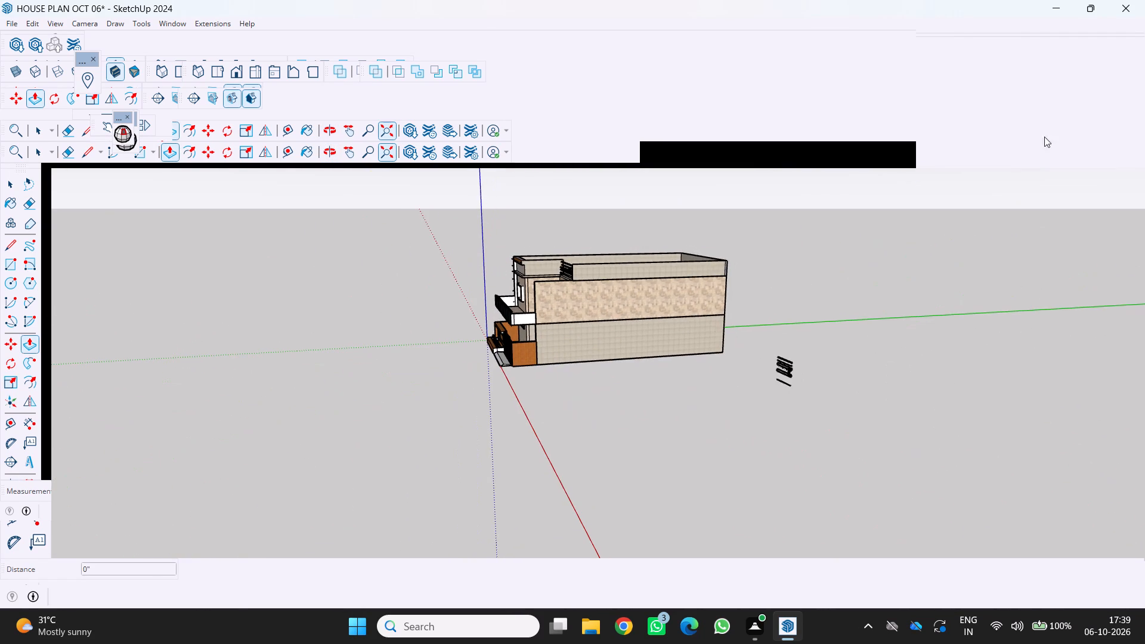
# Examine the rear walls, roof terrace and parapet from above, coming back round to the front facade.
pyautogui.moveTo(724, 315); pyautogui.dragTo(225, 395, button='middle')
pyautogui.scroll(2, 329, 389)
pyautogui.scroll(1, 377, 388)
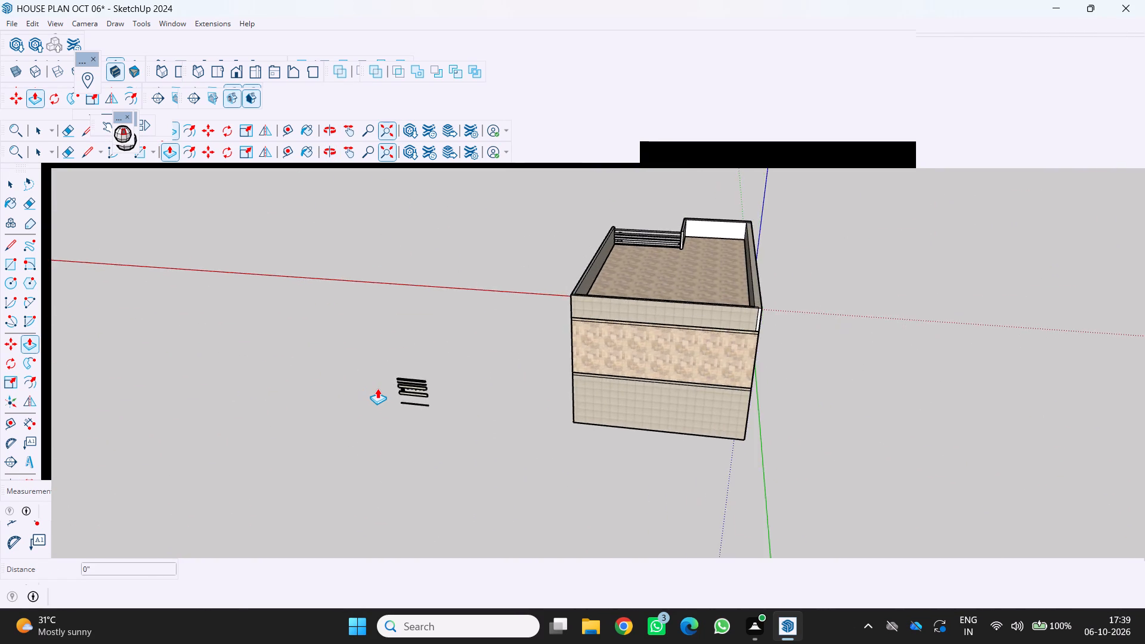
pyautogui.scroll(-4, 377, 388)
pyautogui.moveTo(379, 389); pyautogui.dragTo(576, 513, button='middle')
pyautogui.scroll(4, 407, 415)
pyautogui.moveTo(406, 414); pyautogui.dragTo(467, 435, button='middle')
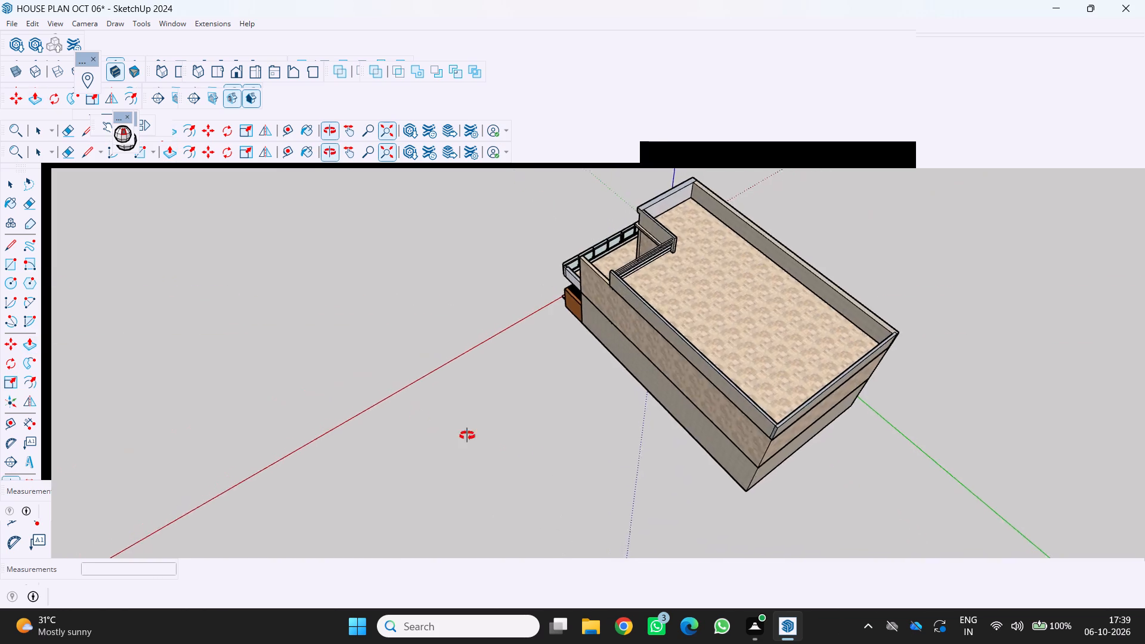
pyautogui.moveTo(467, 435); pyautogui.dragTo(788, 512, button='middle')
pyautogui.moveTo(542, 453); pyautogui.dragTo(662, 344, button='middle')
pyautogui.scroll(1, 612, 389)
pyautogui.moveTo(359, 437); pyautogui.dragTo(394, 289, button='middle')
pyautogui.scroll(13, 323, 445)
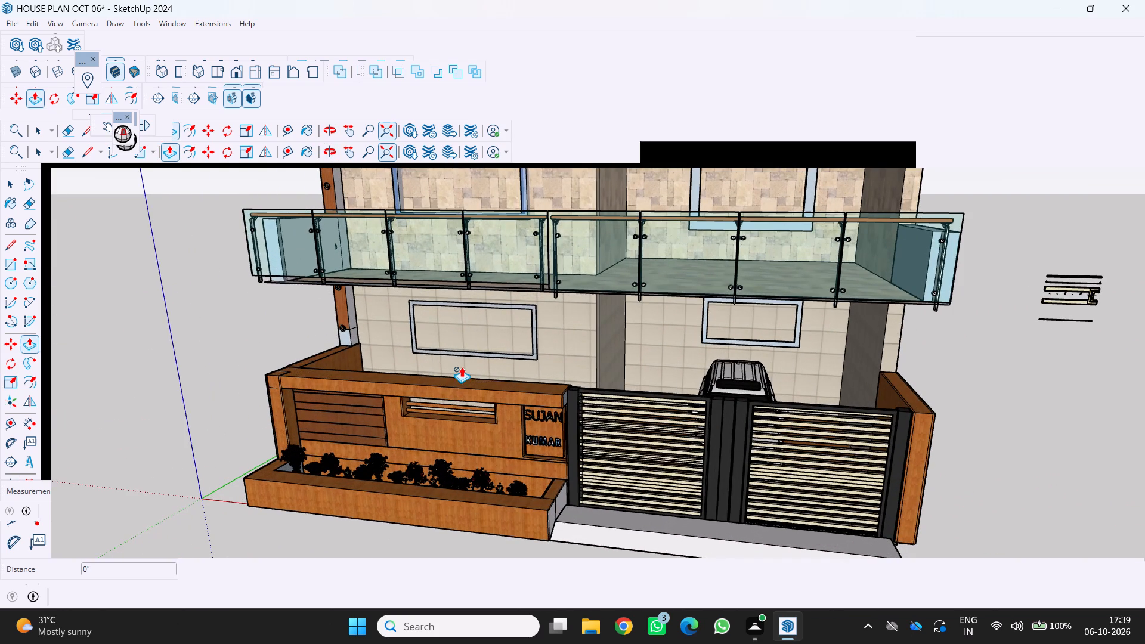
# Examine the boundary wall, planter, balcony underside and glass railing, and the upper facade beside the wooden post.
pyautogui.scroll(1, 434, 403)
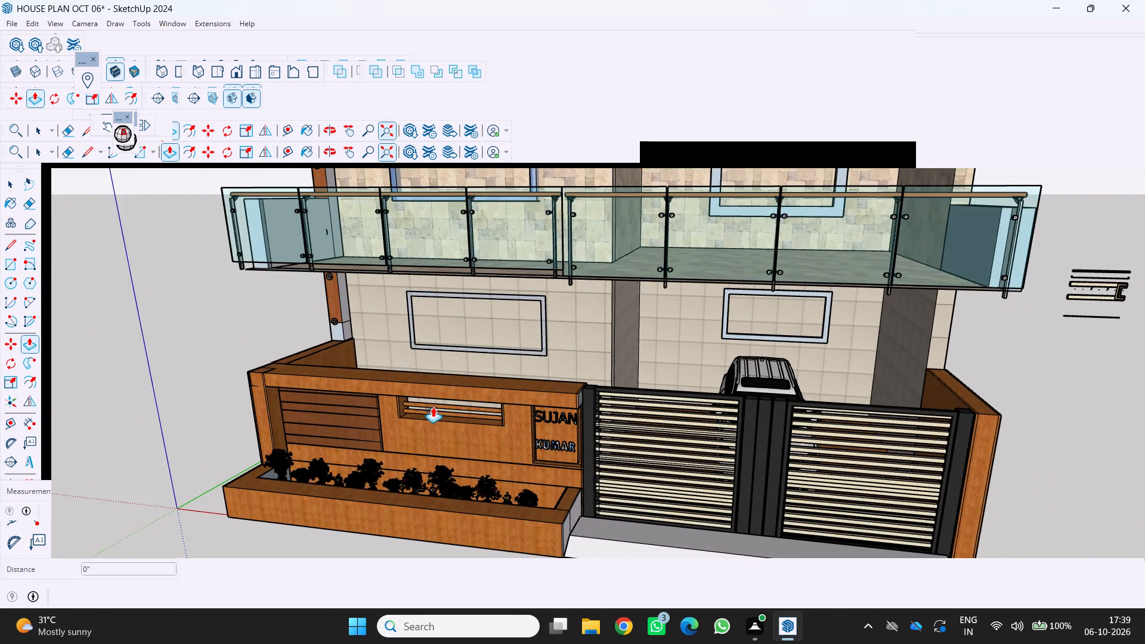
pyautogui.moveTo(433, 407); pyautogui.dragTo(498, 319, button='middle')
pyautogui.scroll(1, 433, 407)
pyautogui.scroll(1, 497, 321)
pyautogui.scroll(-4, 494, 320)
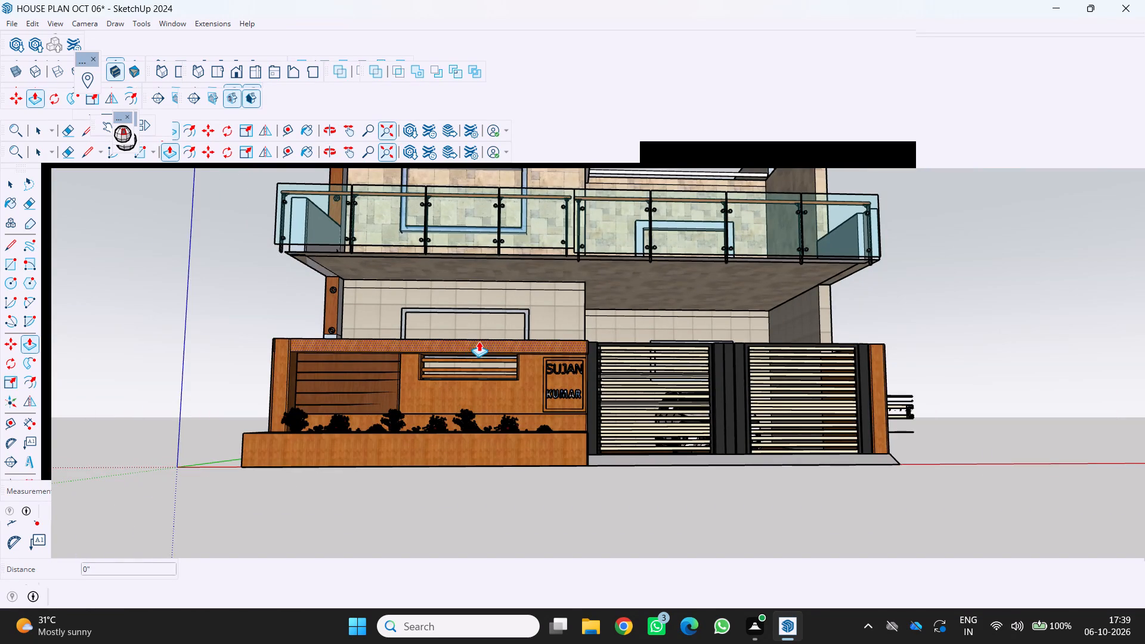
pyautogui.moveTo(343, 249); pyautogui.dragTo(423, 357, button='middle')
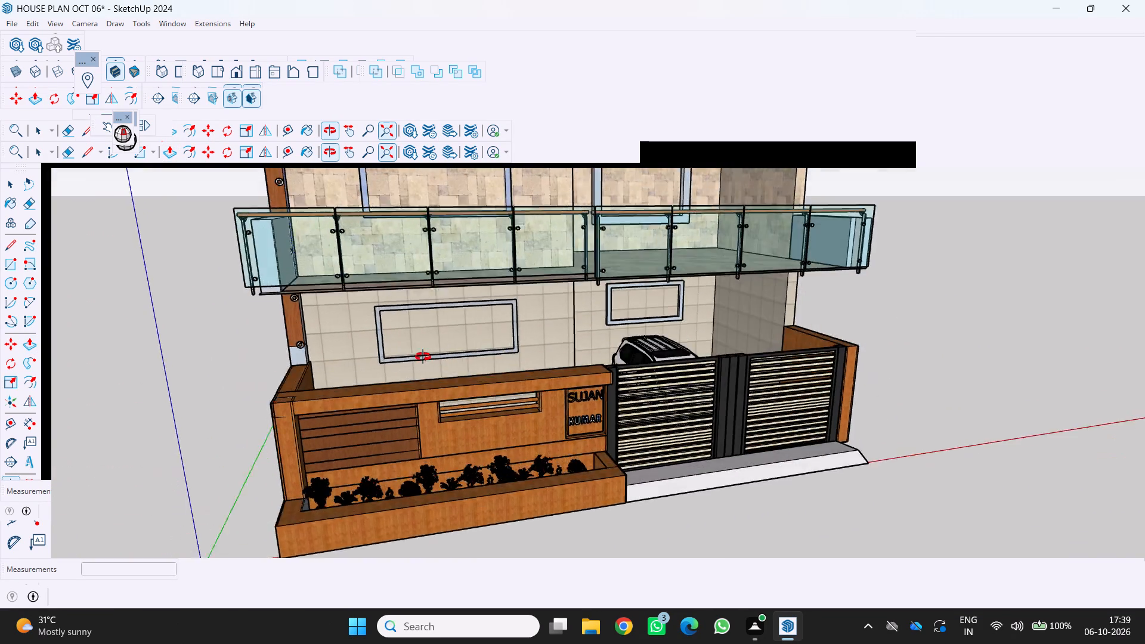
pyautogui.moveTo(423, 357); pyautogui.dragTo(431, 372, button='middle')
pyautogui.scroll(-3, 431, 373)
pyautogui.moveTo(264, 239); pyautogui.dragTo(139, 188, button='middle')
pyautogui.scroll(3, 324, 197)
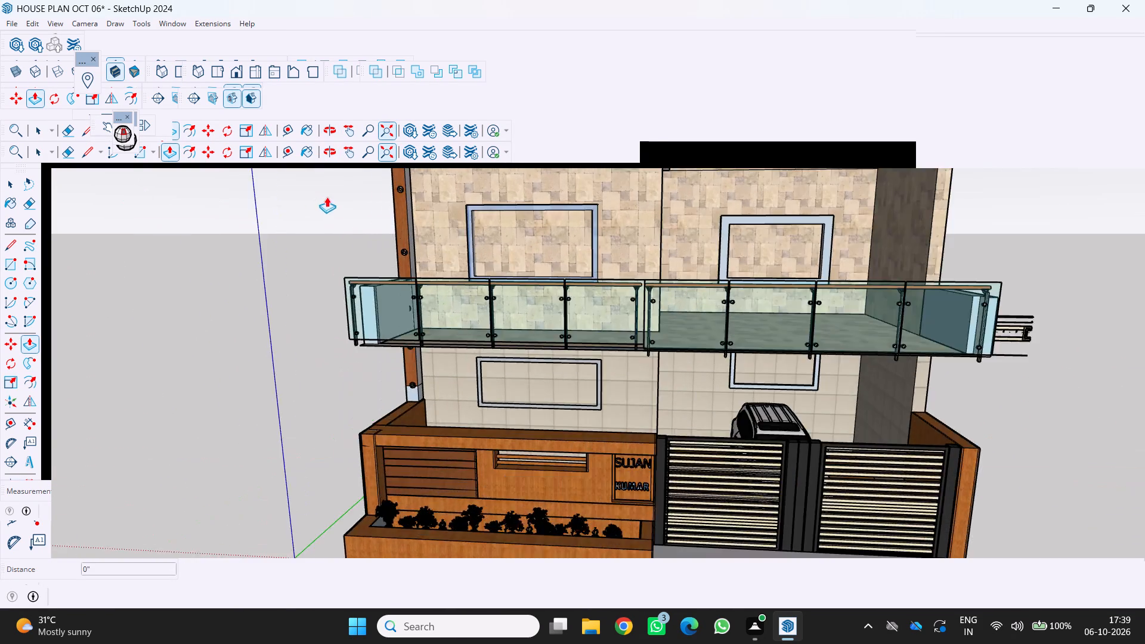
pyautogui.scroll(9, 327, 197)
pyautogui.moveTo(356, 208); pyautogui.dragTo(336, 187, button='middle')
pyautogui.scroll(-4, 494, 273)
pyautogui.moveTo(485, 293); pyautogui.dragTo(484, 275, button='middle')
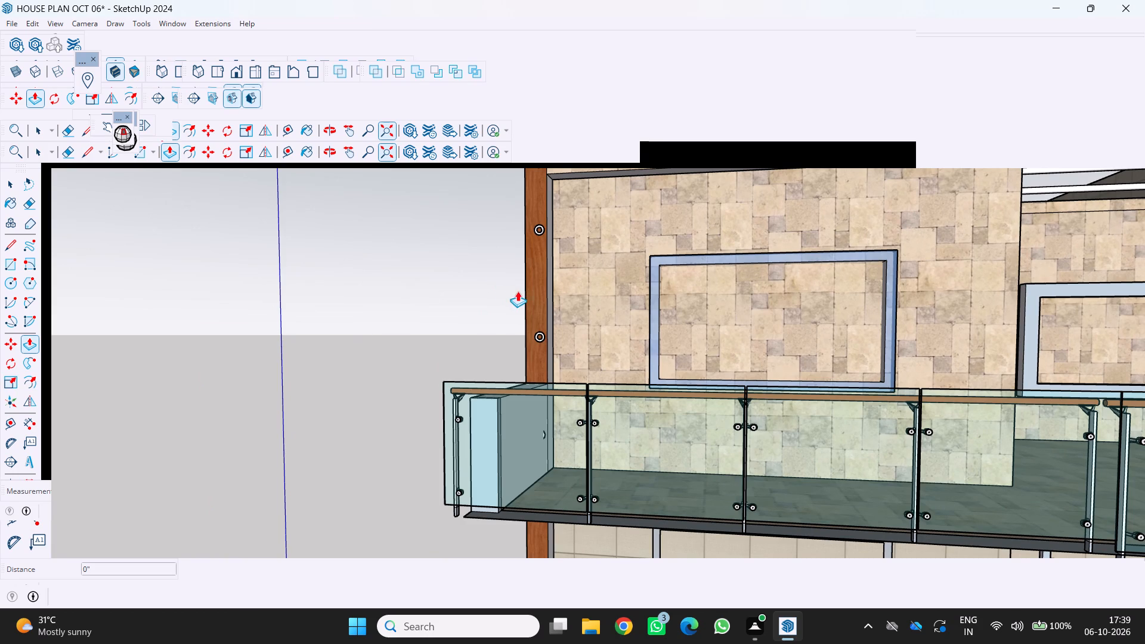
# Draw an upright rectangle about 7 1/8" by 3 1/2" on the wooden post, between two round fittings above the balcony.
pyautogui.scroll(3, 528, 287)
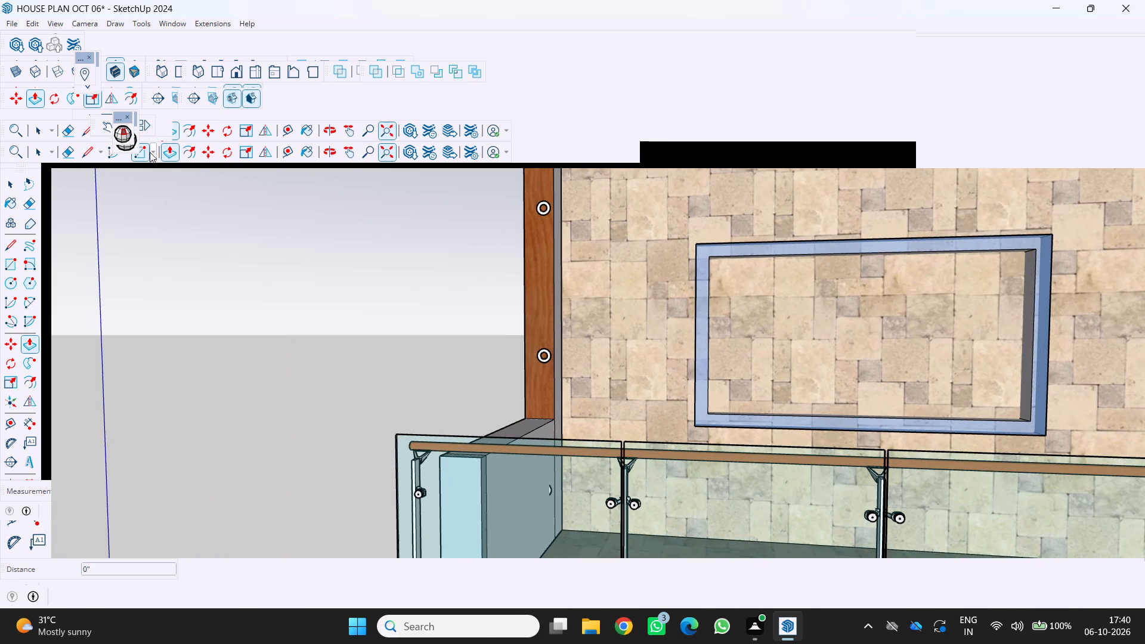
pyautogui.click(130, 116)
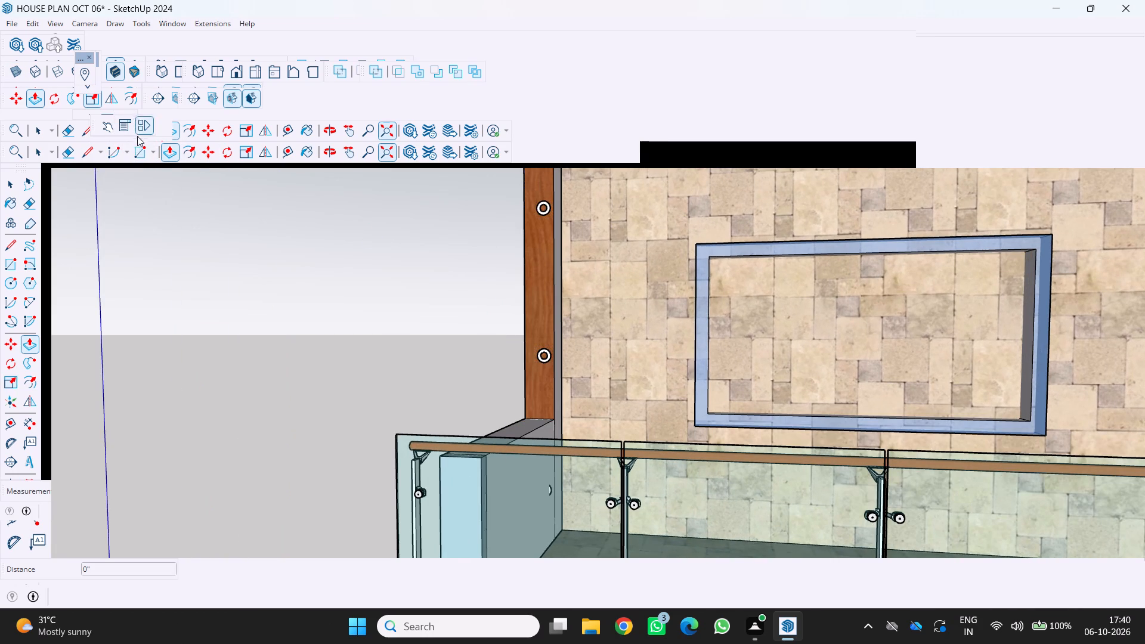
pyautogui.click(141, 148)
pyautogui.scroll(1, 624, 304)
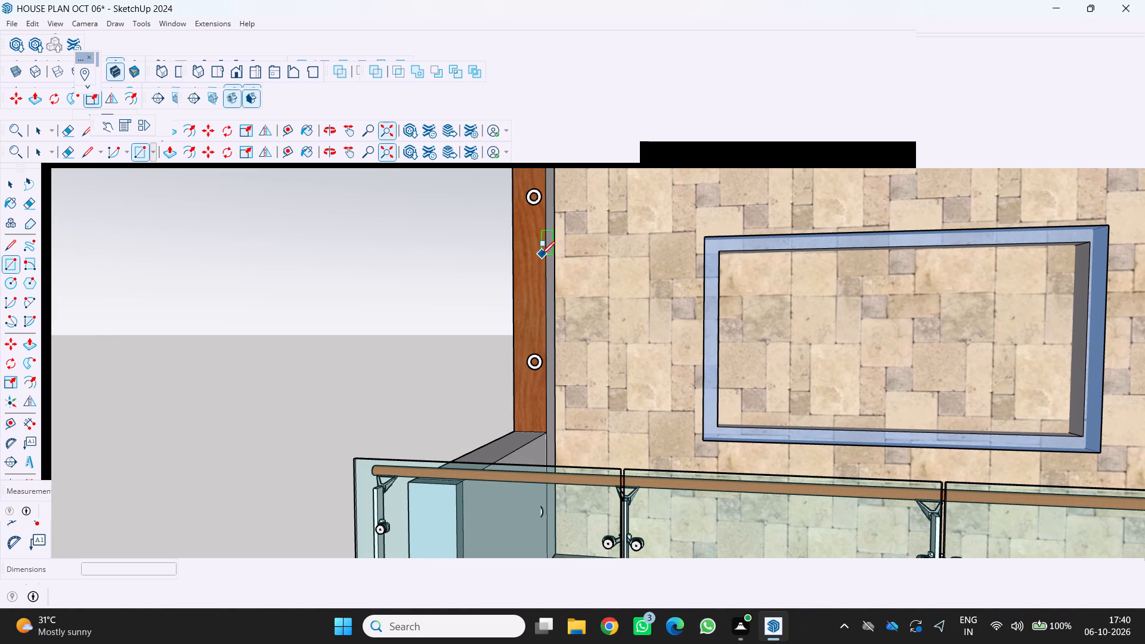
pyautogui.click(524, 283)
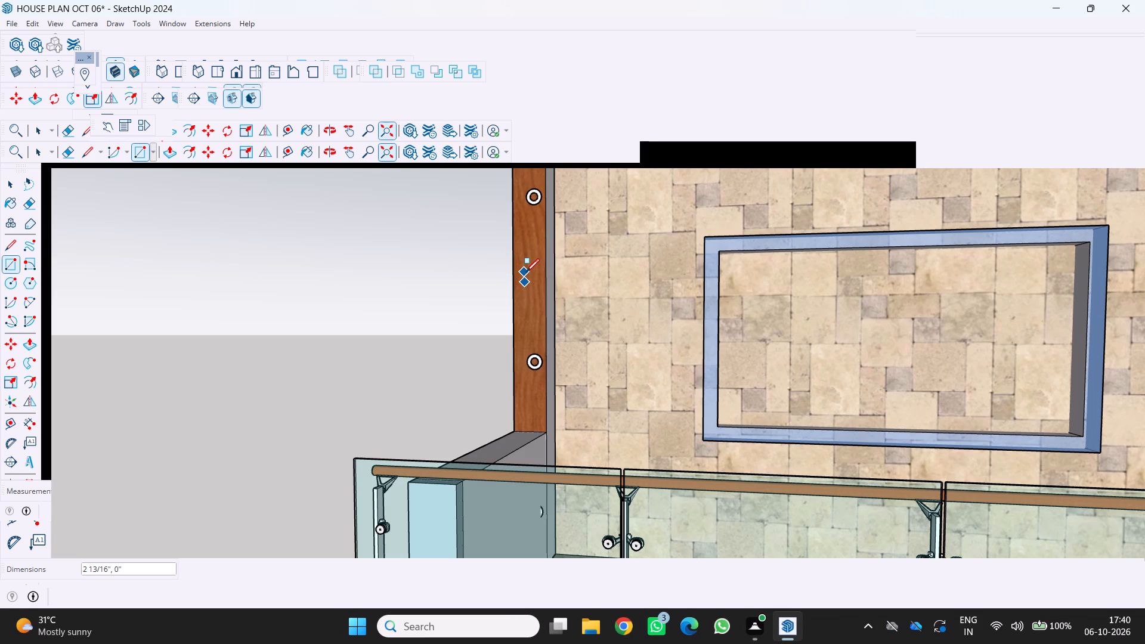
pyautogui.click(527, 262)
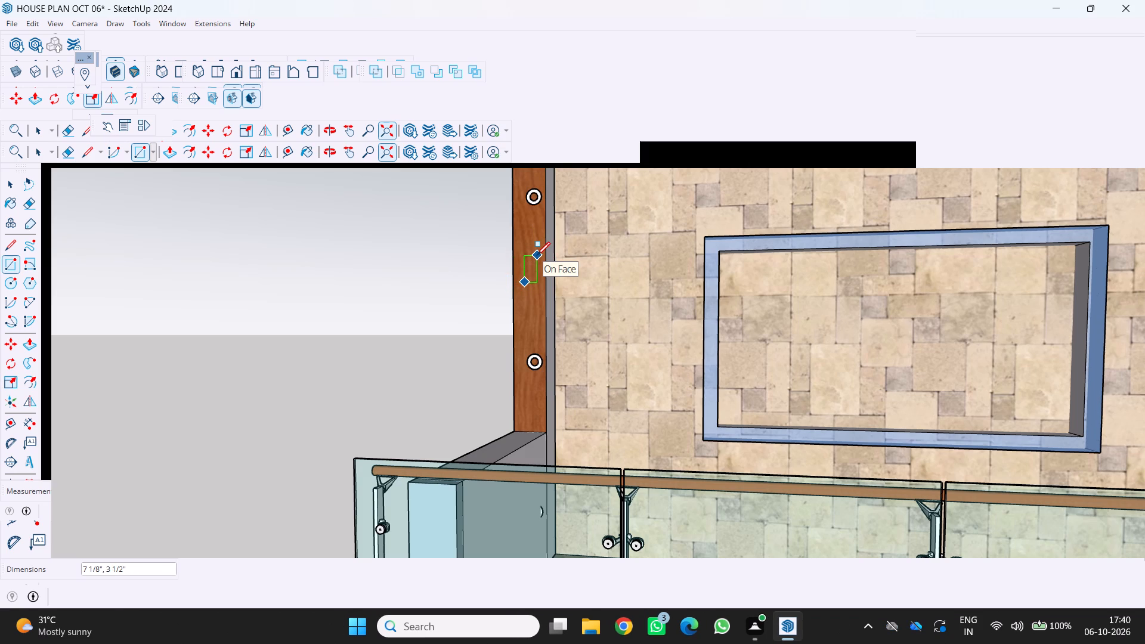
pyautogui.click(537, 255)
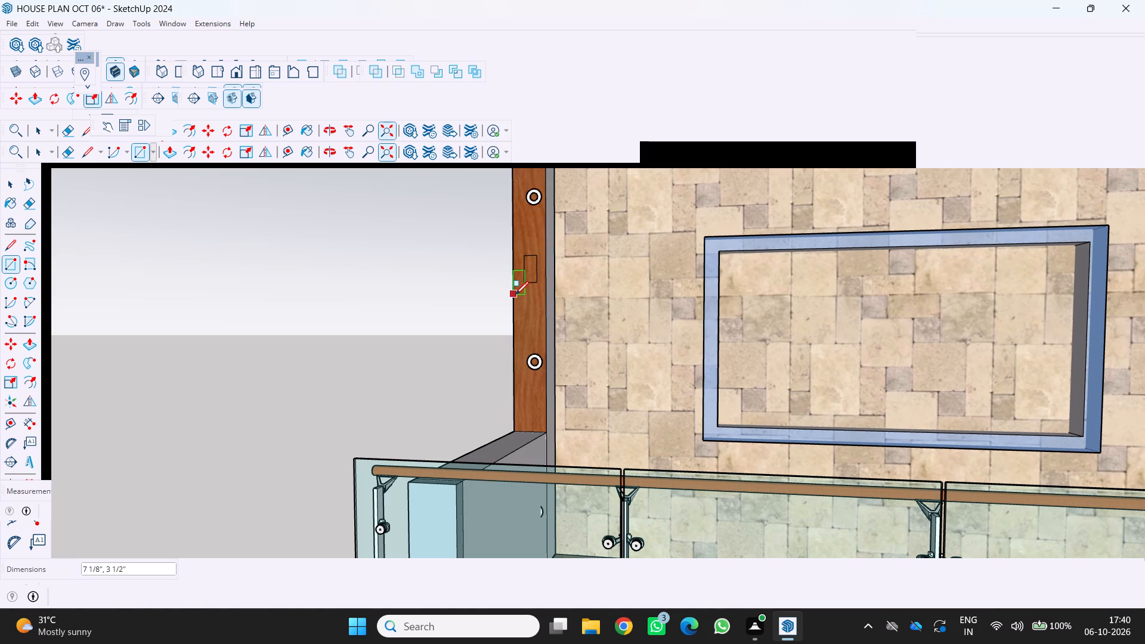
# Push/Pull the small rectangle on the wooden post by about 1 7/8".
pyautogui.press('p')
pyautogui.scroll(2, 515, 268)
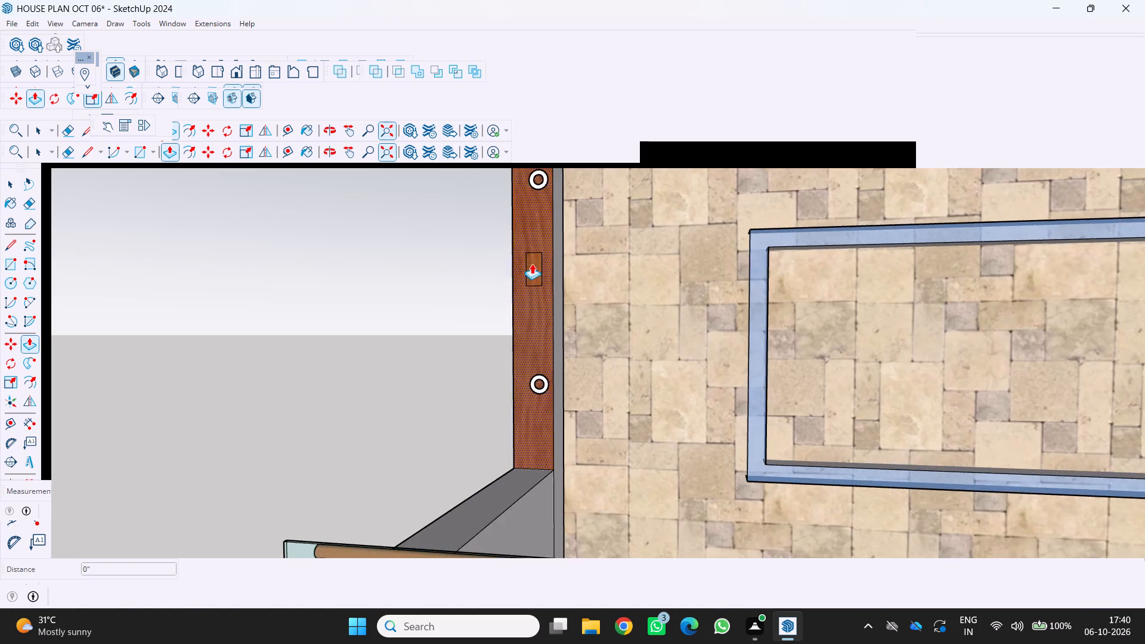
pyautogui.scroll(3, 572, 257)
pyautogui.click(514, 273)
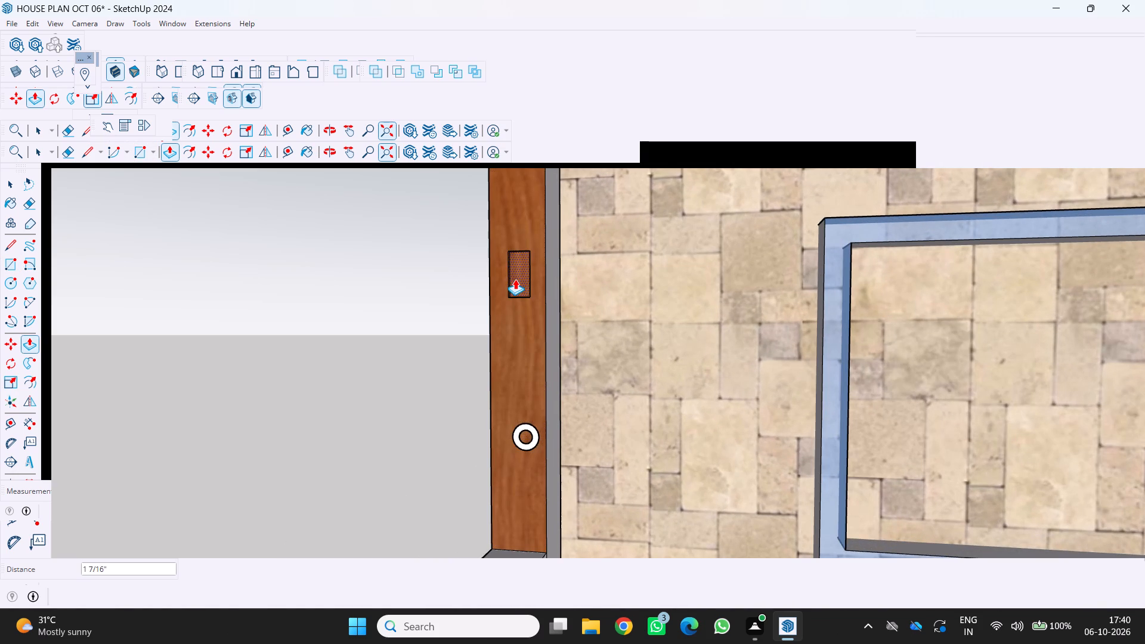
pyautogui.click(507, 320)
pyautogui.scroll(3, 523, 284)
pyautogui.scroll(-4, 523, 284)
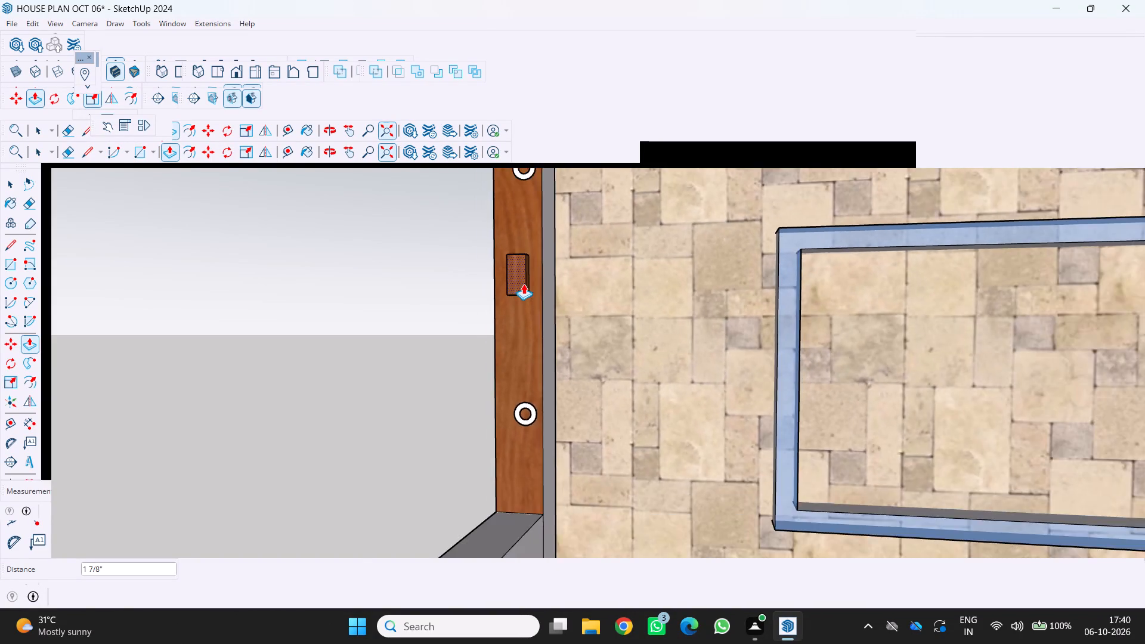
# Examine the new block on the wooden post against the whole front elevation, from low, frontal and raised views.
pyautogui.scroll(-15, 524, 284)
pyautogui.moveTo(494, 270); pyautogui.dragTo(516, 279, button='middle')
pyautogui.scroll(-3, 516, 279)
pyautogui.scroll(1, 516, 279)
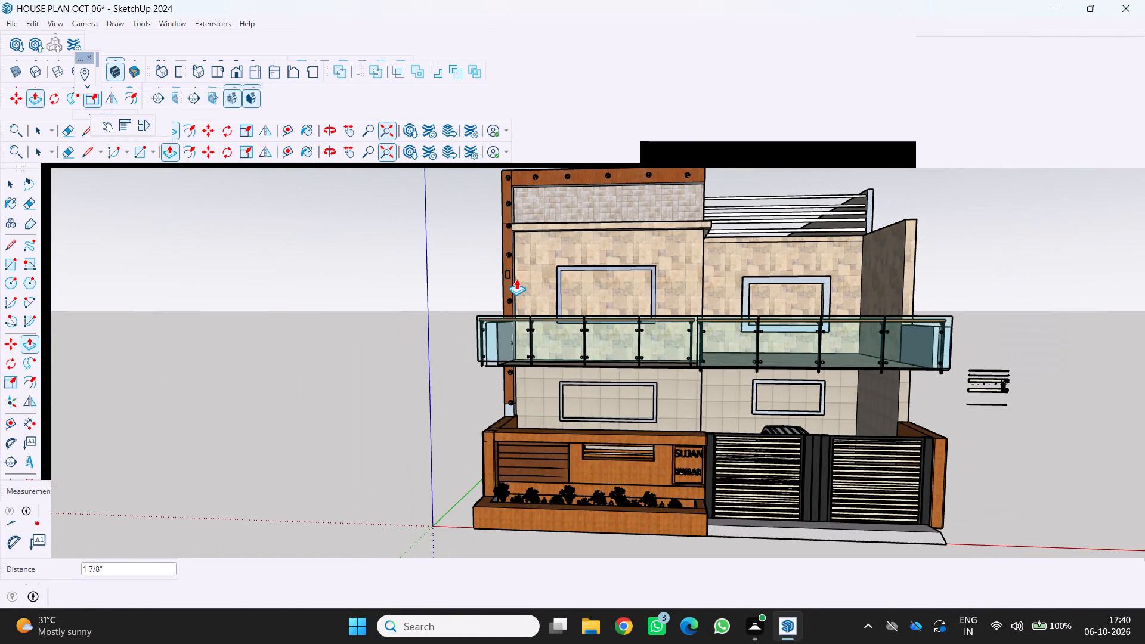
pyautogui.moveTo(516, 279); pyautogui.dragTo(599, 241, button='middle')
pyautogui.scroll(-2, 607, 237)
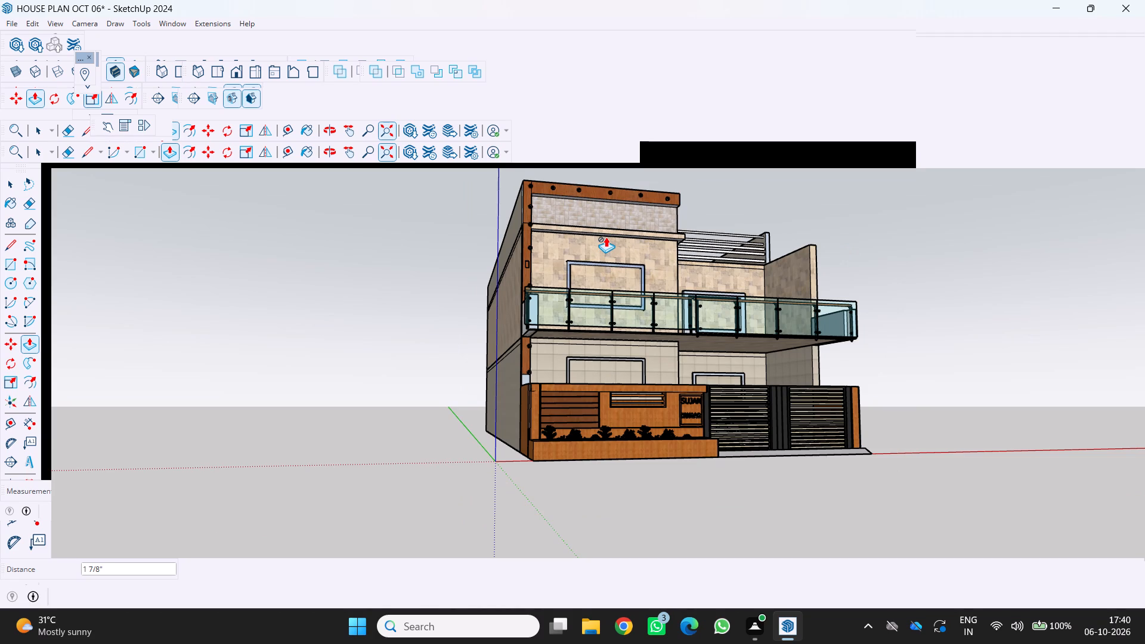
pyautogui.moveTo(618, 278); pyautogui.dragTo(555, 293, button='middle')
pyautogui.scroll(3, 555, 293)
pyautogui.scroll(-4, 567, 289)
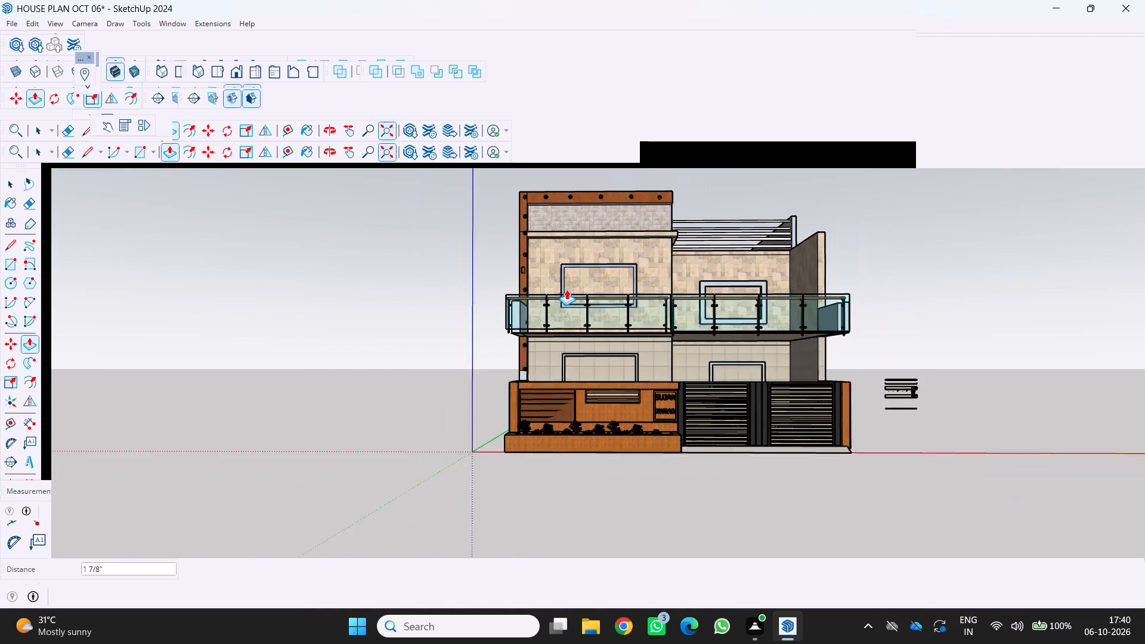
pyautogui.scroll(-1, 567, 289)
pyautogui.moveTo(580, 295); pyautogui.dragTo(639, 401, button='middle')
pyautogui.scroll(-2, 487, 255)
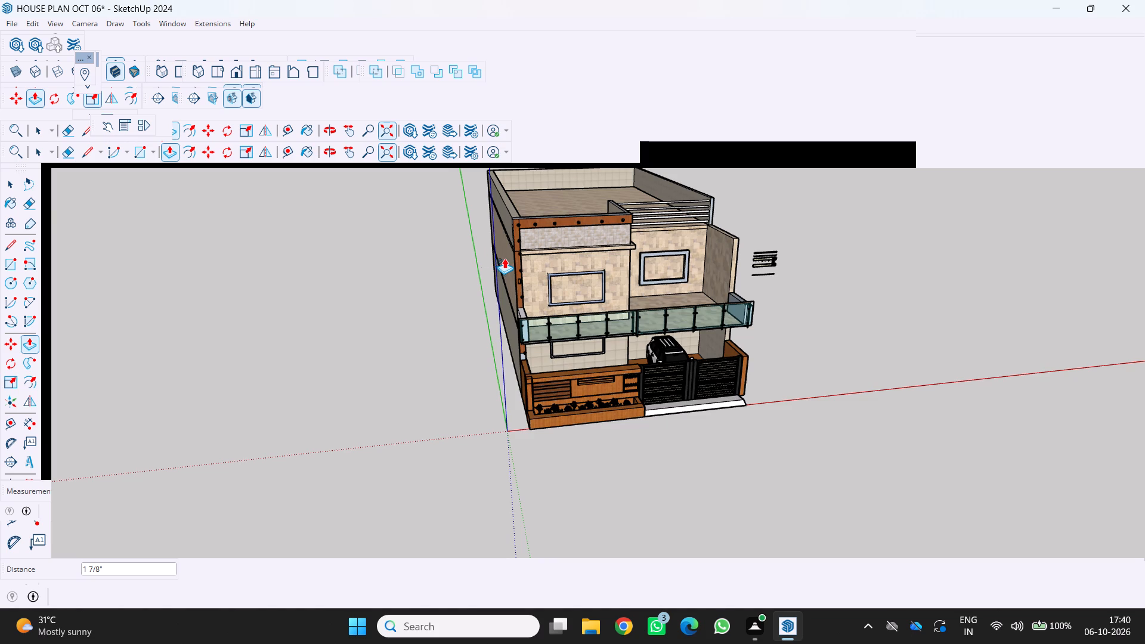
pyautogui.scroll(-2, 468, 243)
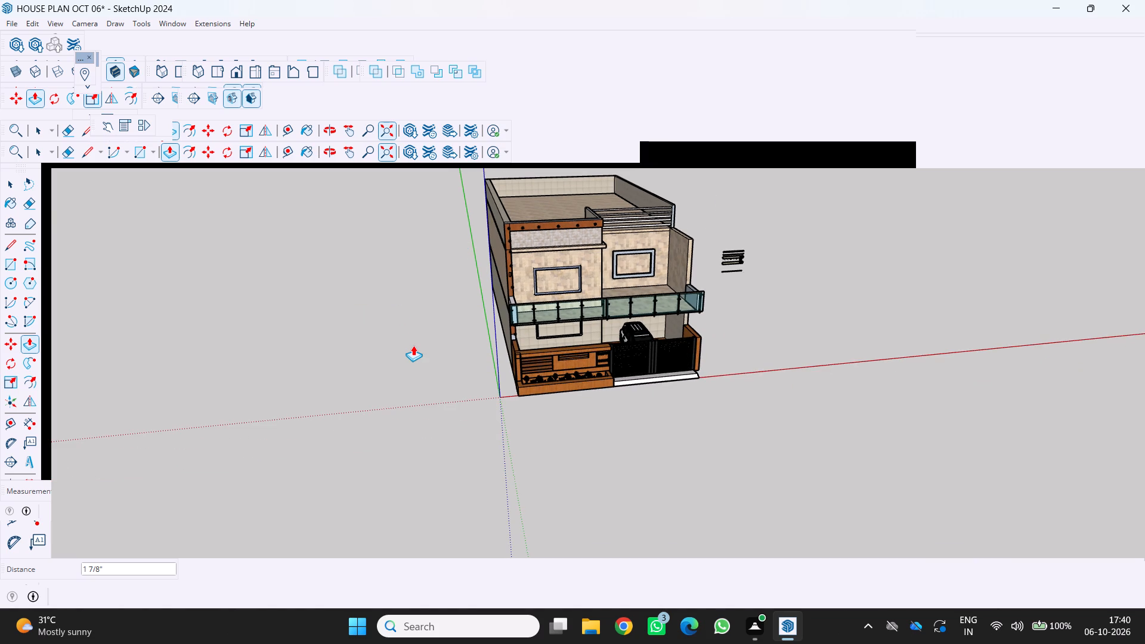
# Examine the front facade again, comparing the wooden post and its block with the balcony, windows and boundary wall.
pyautogui.scroll(2, 413, 345)
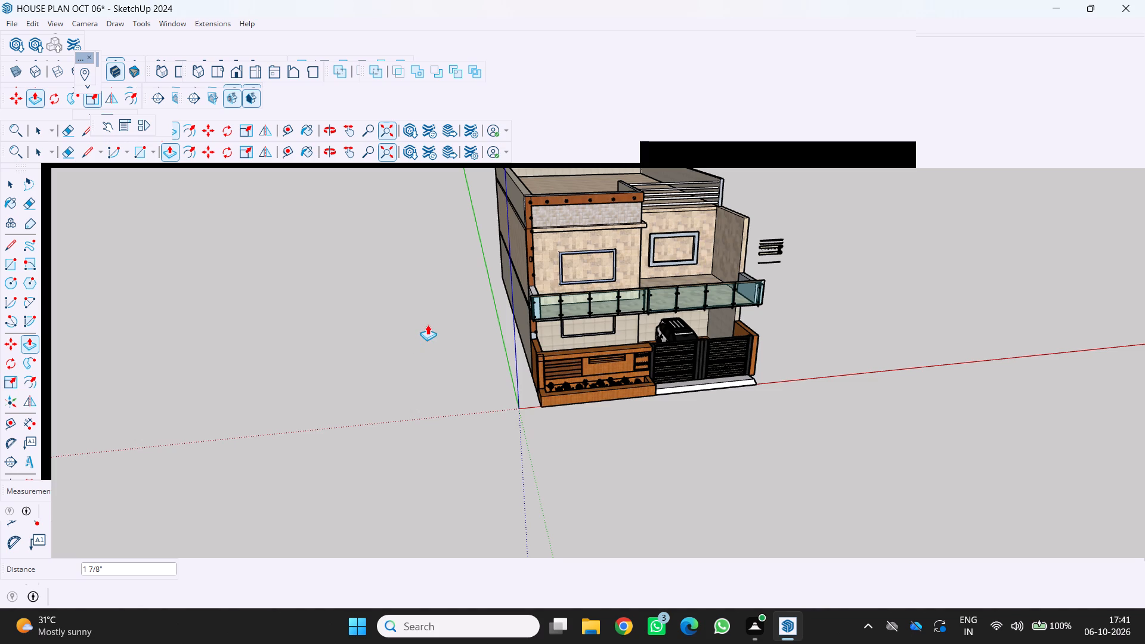
pyautogui.moveTo(428, 324); pyautogui.dragTo(409, 280, button='middle')
pyautogui.scroll(6, 582, 311)
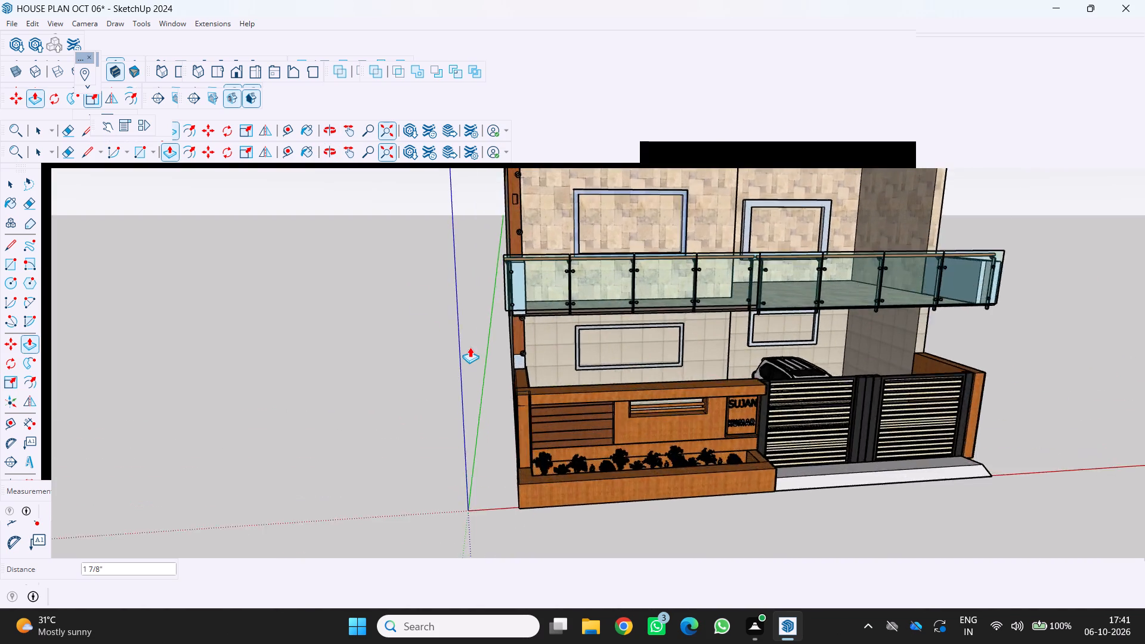
pyautogui.scroll(4, 470, 347)
pyautogui.scroll(-8, 486, 355)
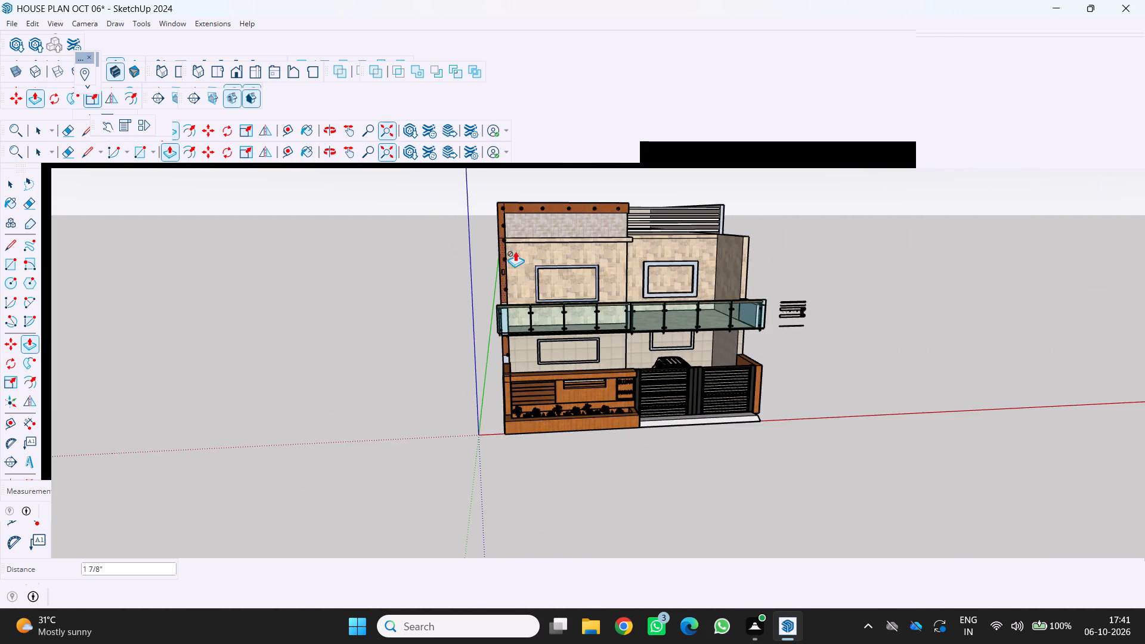
pyautogui.scroll(17, 520, 232)
pyautogui.scroll(-6, 496, 268)
pyautogui.moveTo(498, 268); pyautogui.dragTo(456, 269, button='middle')
pyautogui.scroll(1, 457, 270)
pyautogui.scroll(-5, 540, 172)
pyautogui.scroll(1, 507, 205)
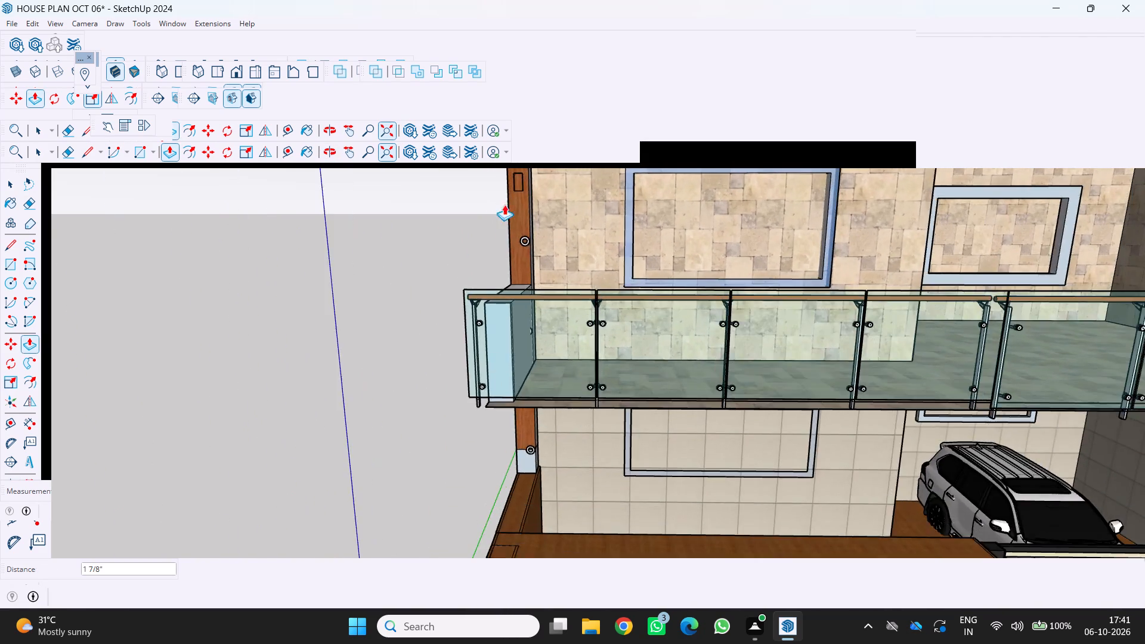
pyautogui.moveTo(503, 205); pyautogui.dragTo(442, 150, button='middle')
pyautogui.scroll(3, 448, 242)
pyautogui.scroll(-10, 445, 236)
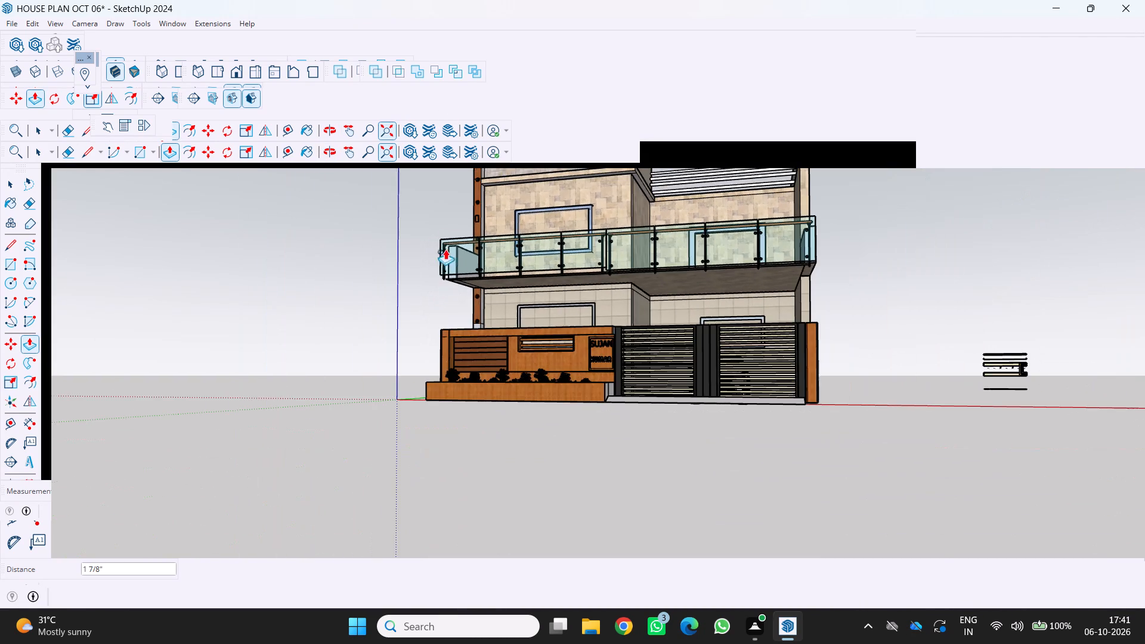
pyautogui.scroll(-1, 434, 247)
pyautogui.moveTo(435, 247); pyautogui.dragTo(438, 293, button='middle')
pyautogui.scroll(-1, 436, 290)
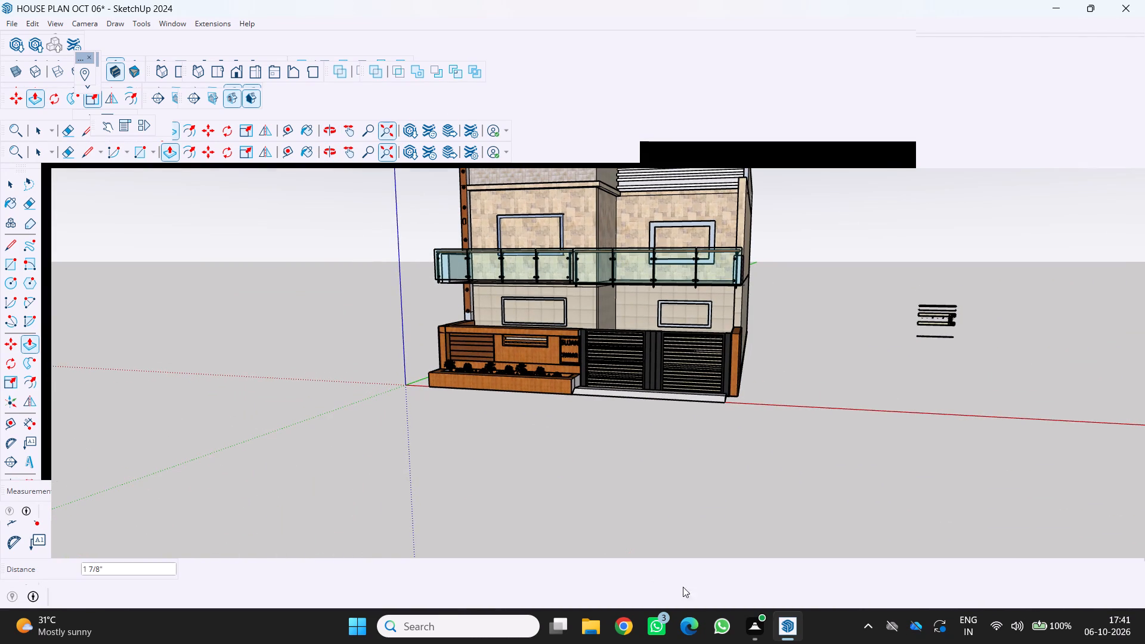
# Switch to the Fuji app.
pyautogui.click(761, 631)
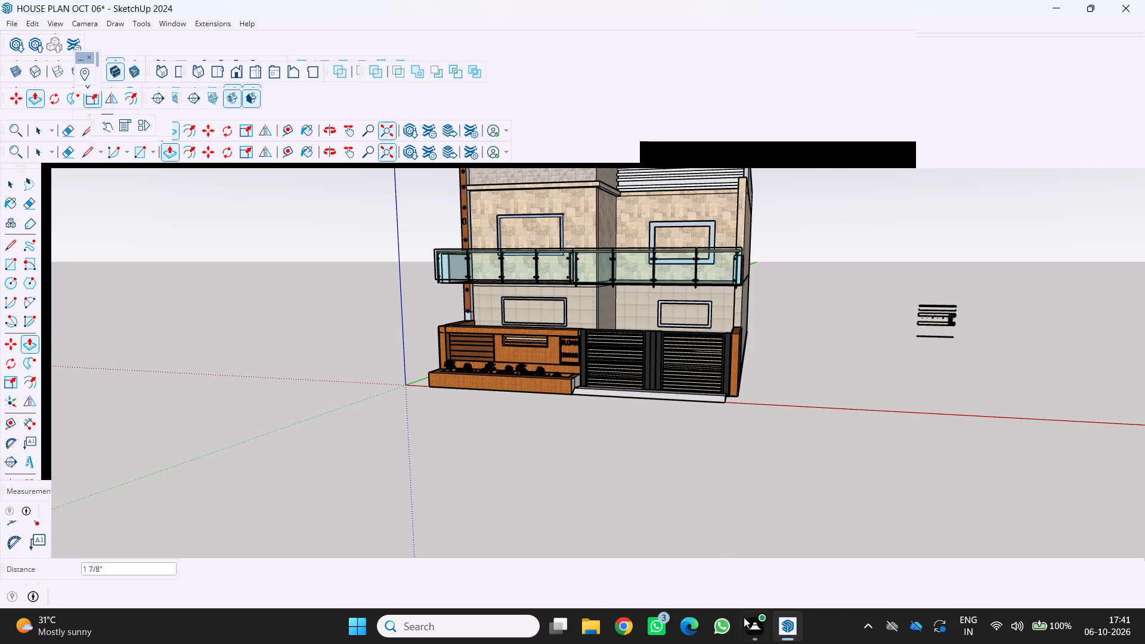
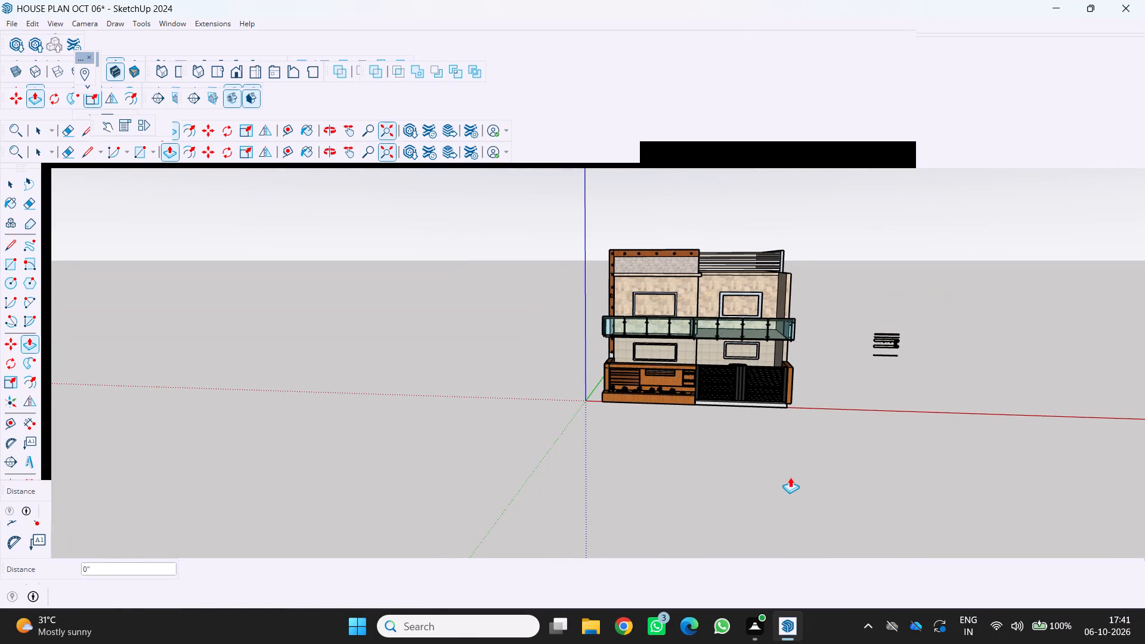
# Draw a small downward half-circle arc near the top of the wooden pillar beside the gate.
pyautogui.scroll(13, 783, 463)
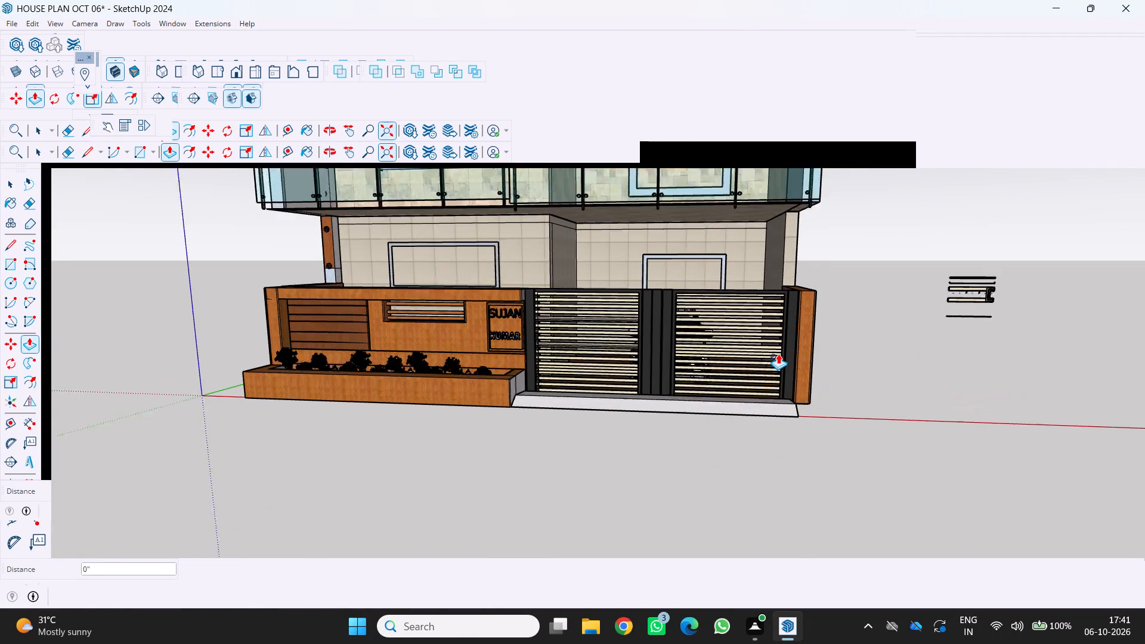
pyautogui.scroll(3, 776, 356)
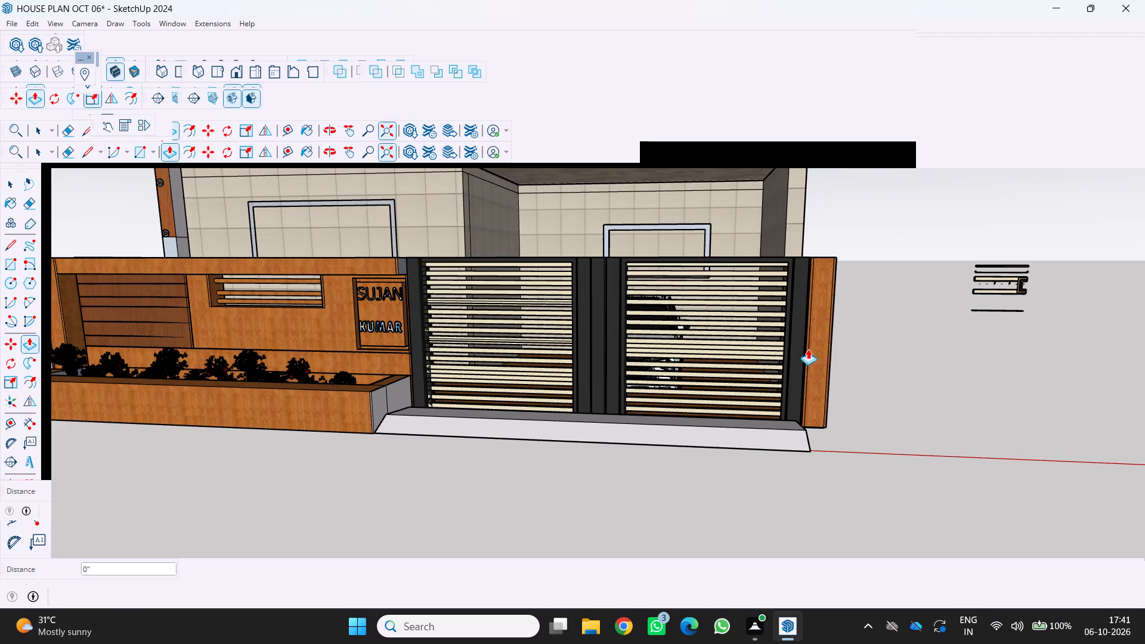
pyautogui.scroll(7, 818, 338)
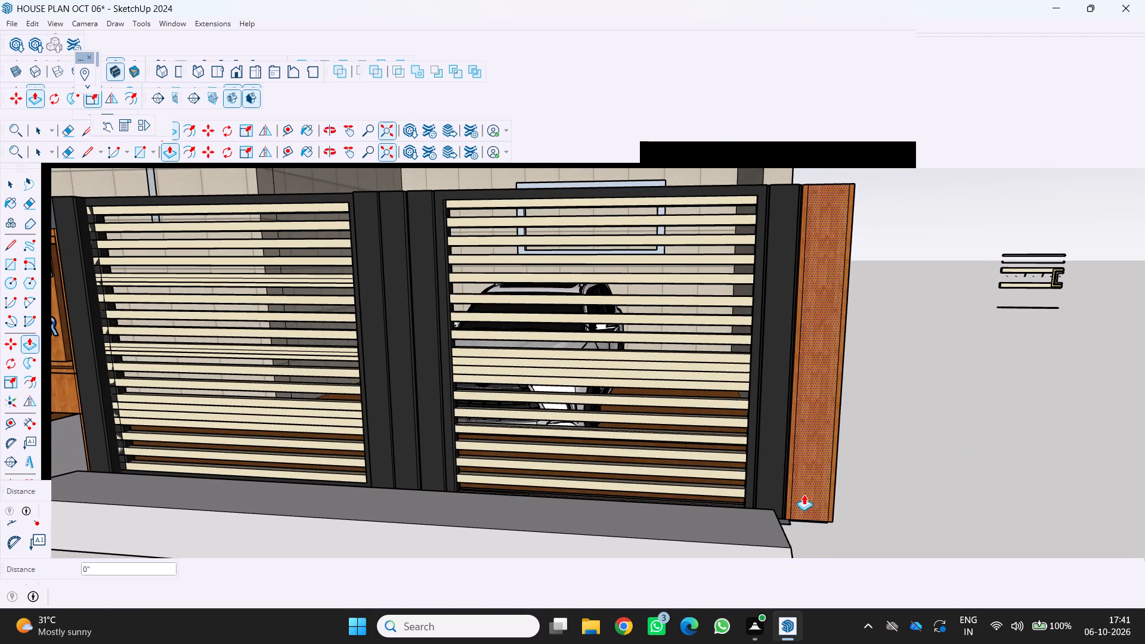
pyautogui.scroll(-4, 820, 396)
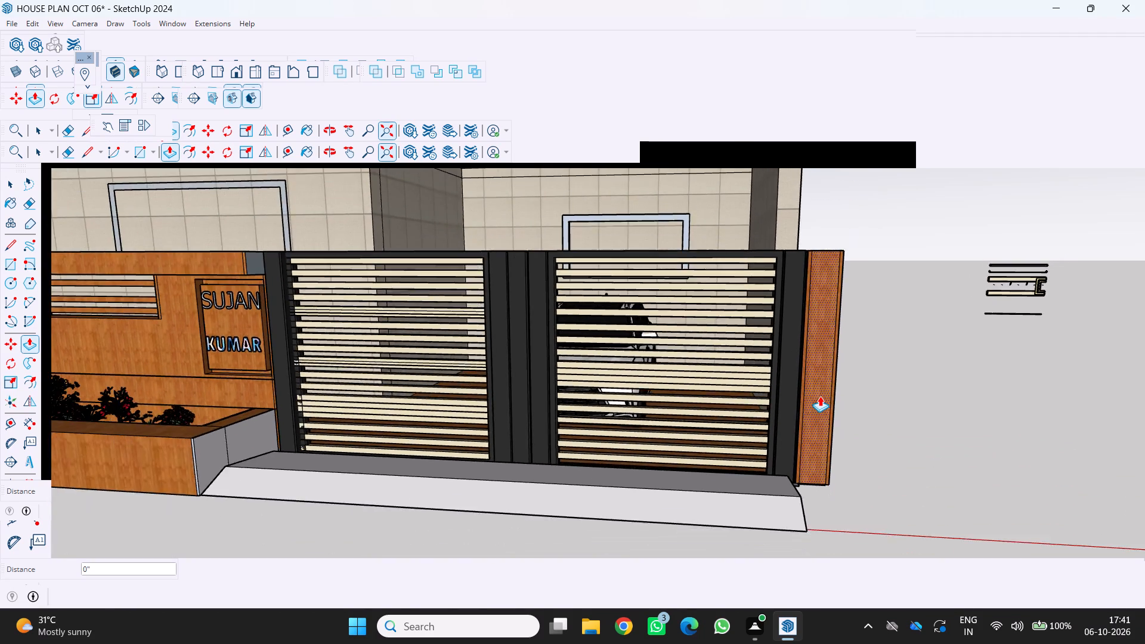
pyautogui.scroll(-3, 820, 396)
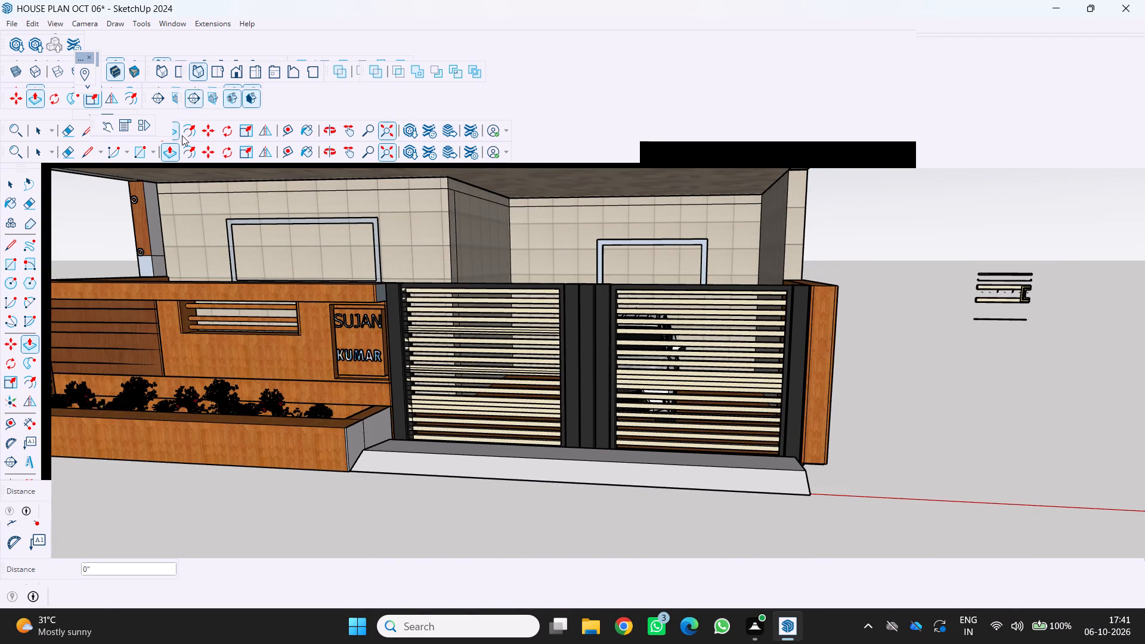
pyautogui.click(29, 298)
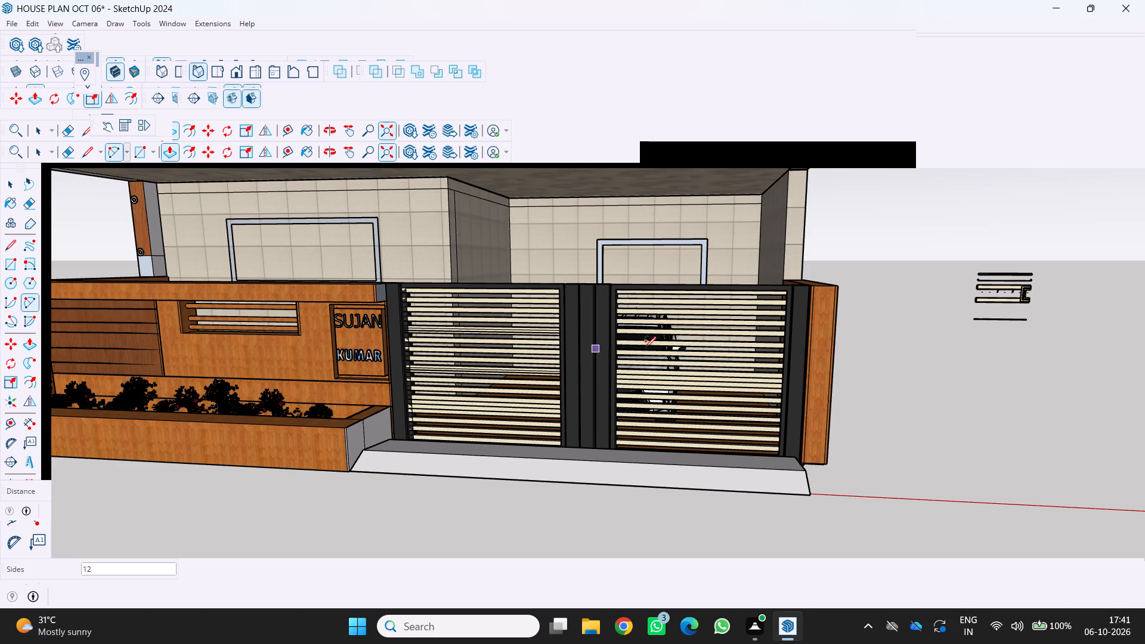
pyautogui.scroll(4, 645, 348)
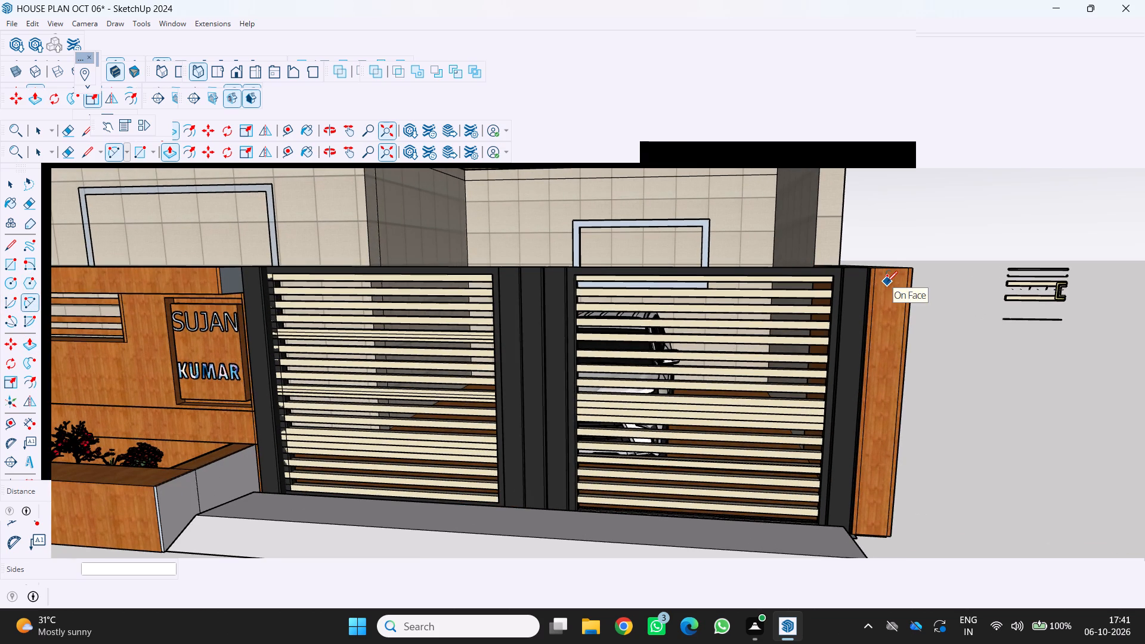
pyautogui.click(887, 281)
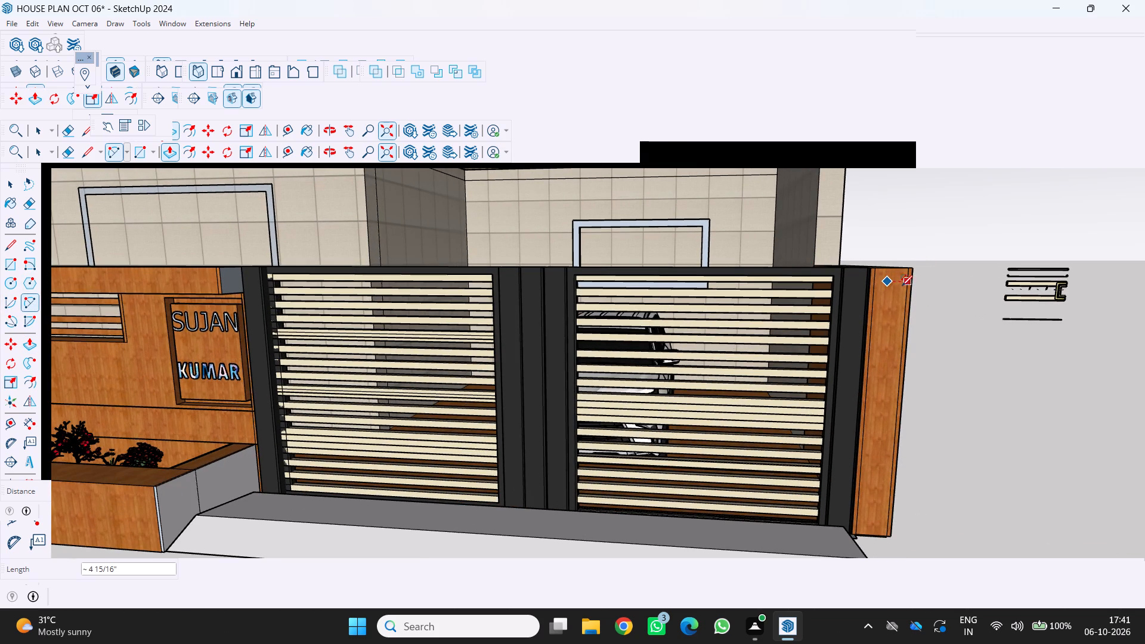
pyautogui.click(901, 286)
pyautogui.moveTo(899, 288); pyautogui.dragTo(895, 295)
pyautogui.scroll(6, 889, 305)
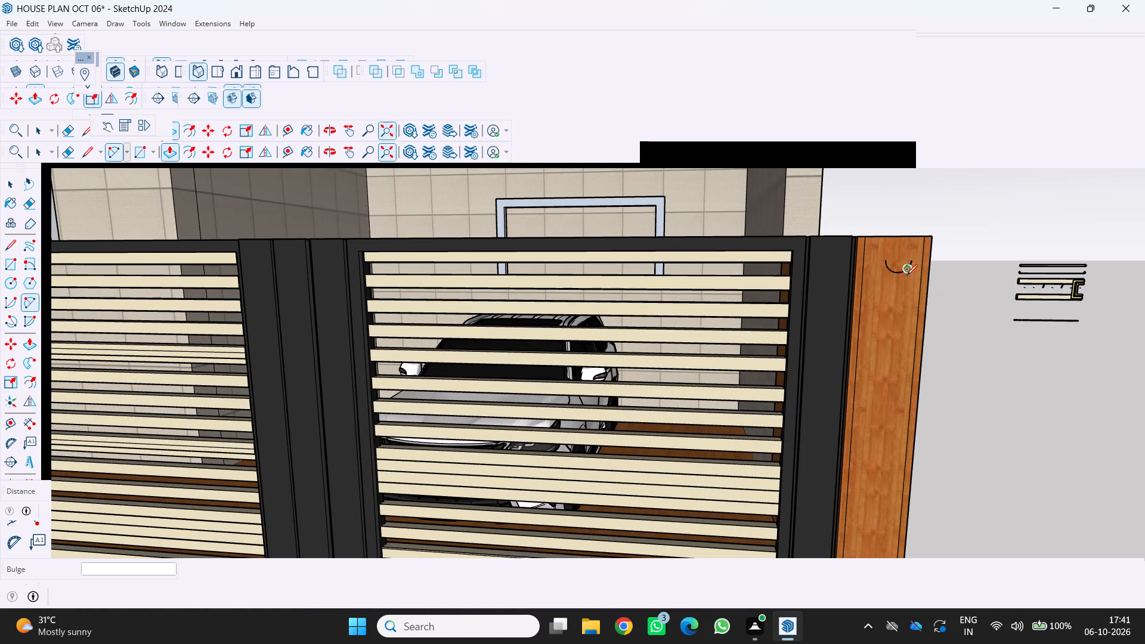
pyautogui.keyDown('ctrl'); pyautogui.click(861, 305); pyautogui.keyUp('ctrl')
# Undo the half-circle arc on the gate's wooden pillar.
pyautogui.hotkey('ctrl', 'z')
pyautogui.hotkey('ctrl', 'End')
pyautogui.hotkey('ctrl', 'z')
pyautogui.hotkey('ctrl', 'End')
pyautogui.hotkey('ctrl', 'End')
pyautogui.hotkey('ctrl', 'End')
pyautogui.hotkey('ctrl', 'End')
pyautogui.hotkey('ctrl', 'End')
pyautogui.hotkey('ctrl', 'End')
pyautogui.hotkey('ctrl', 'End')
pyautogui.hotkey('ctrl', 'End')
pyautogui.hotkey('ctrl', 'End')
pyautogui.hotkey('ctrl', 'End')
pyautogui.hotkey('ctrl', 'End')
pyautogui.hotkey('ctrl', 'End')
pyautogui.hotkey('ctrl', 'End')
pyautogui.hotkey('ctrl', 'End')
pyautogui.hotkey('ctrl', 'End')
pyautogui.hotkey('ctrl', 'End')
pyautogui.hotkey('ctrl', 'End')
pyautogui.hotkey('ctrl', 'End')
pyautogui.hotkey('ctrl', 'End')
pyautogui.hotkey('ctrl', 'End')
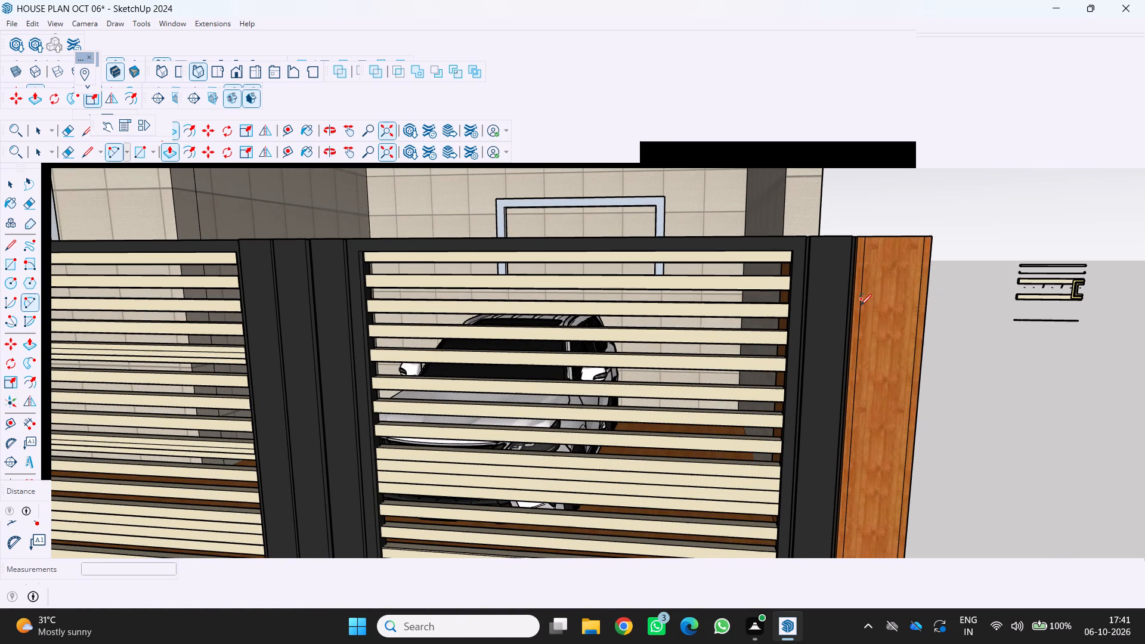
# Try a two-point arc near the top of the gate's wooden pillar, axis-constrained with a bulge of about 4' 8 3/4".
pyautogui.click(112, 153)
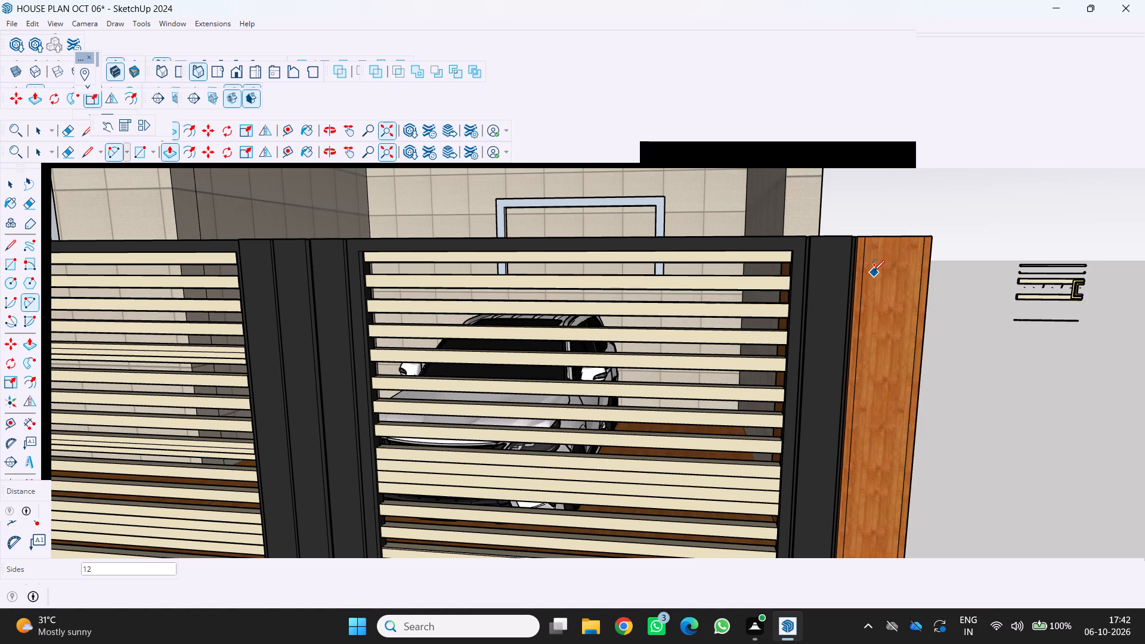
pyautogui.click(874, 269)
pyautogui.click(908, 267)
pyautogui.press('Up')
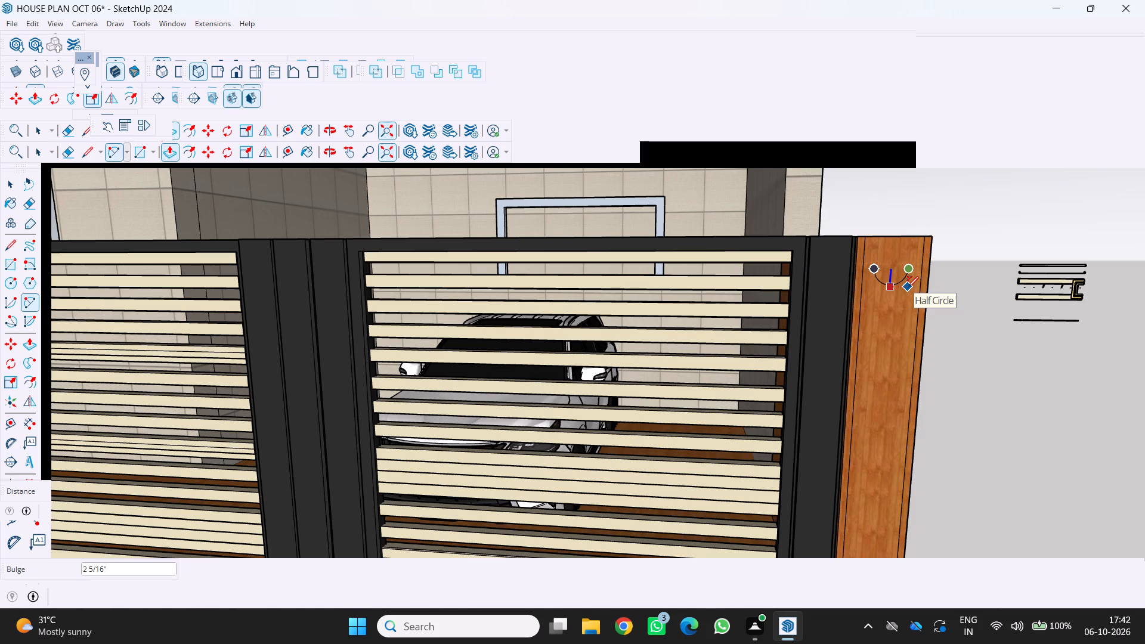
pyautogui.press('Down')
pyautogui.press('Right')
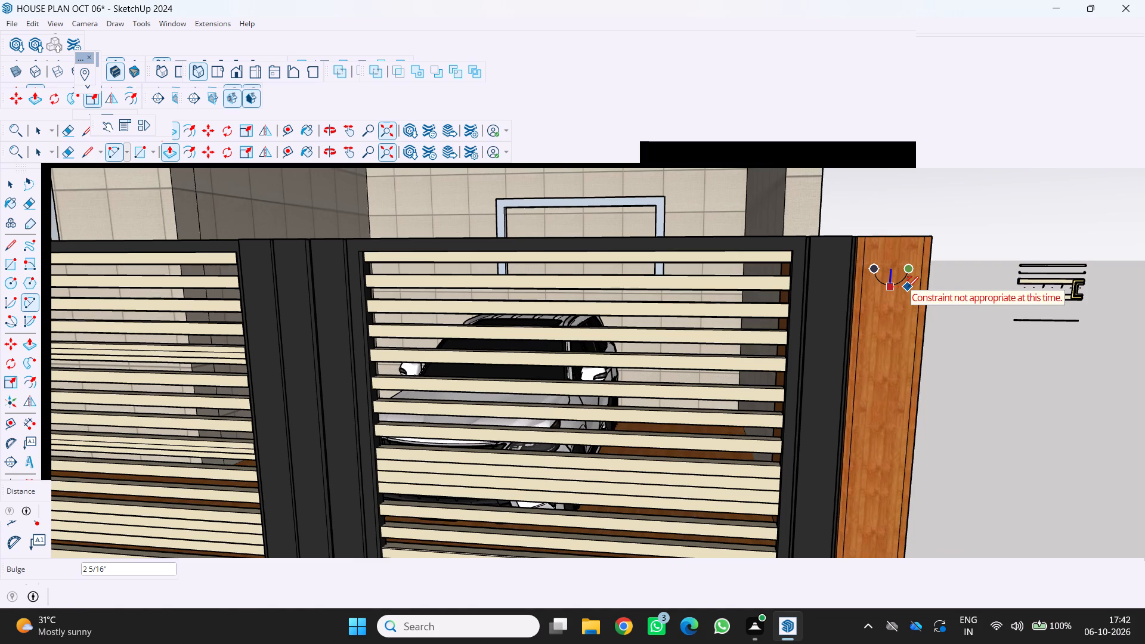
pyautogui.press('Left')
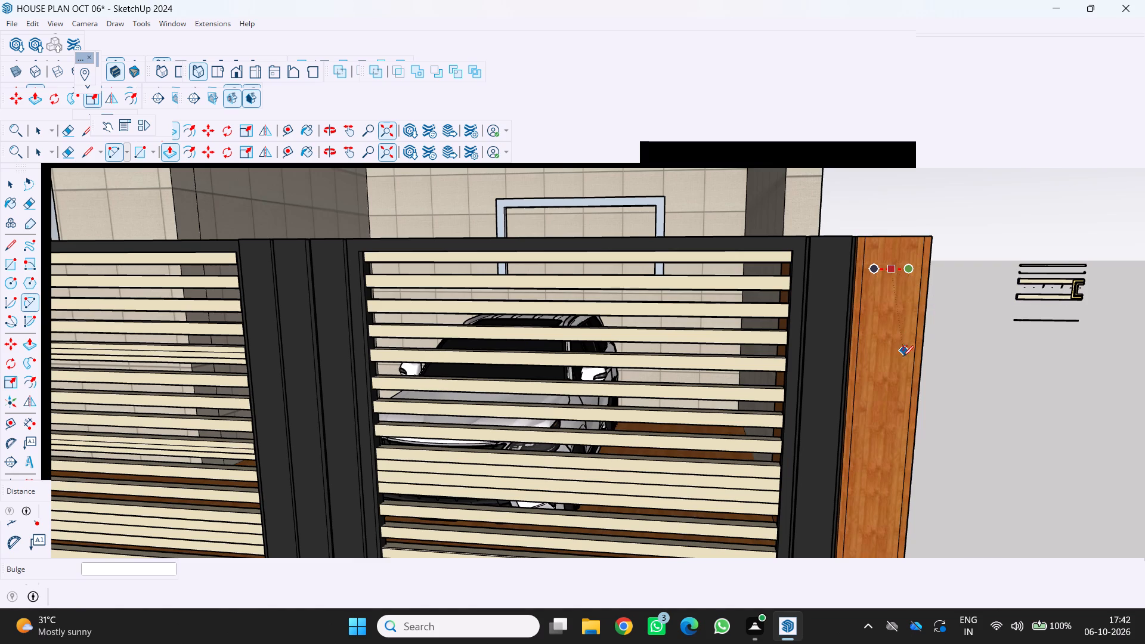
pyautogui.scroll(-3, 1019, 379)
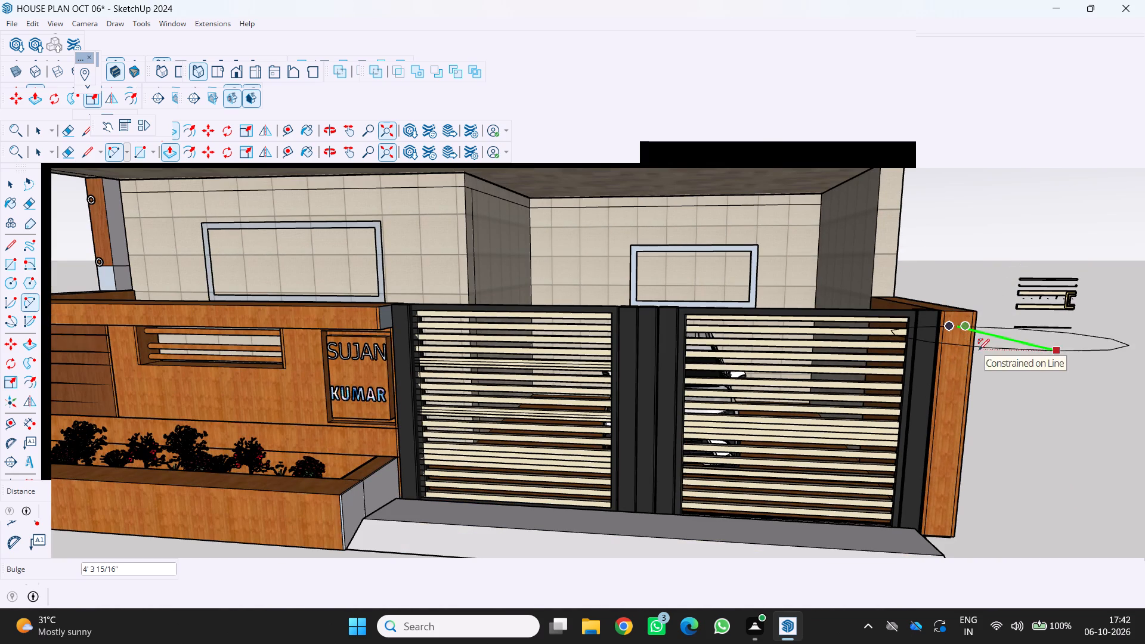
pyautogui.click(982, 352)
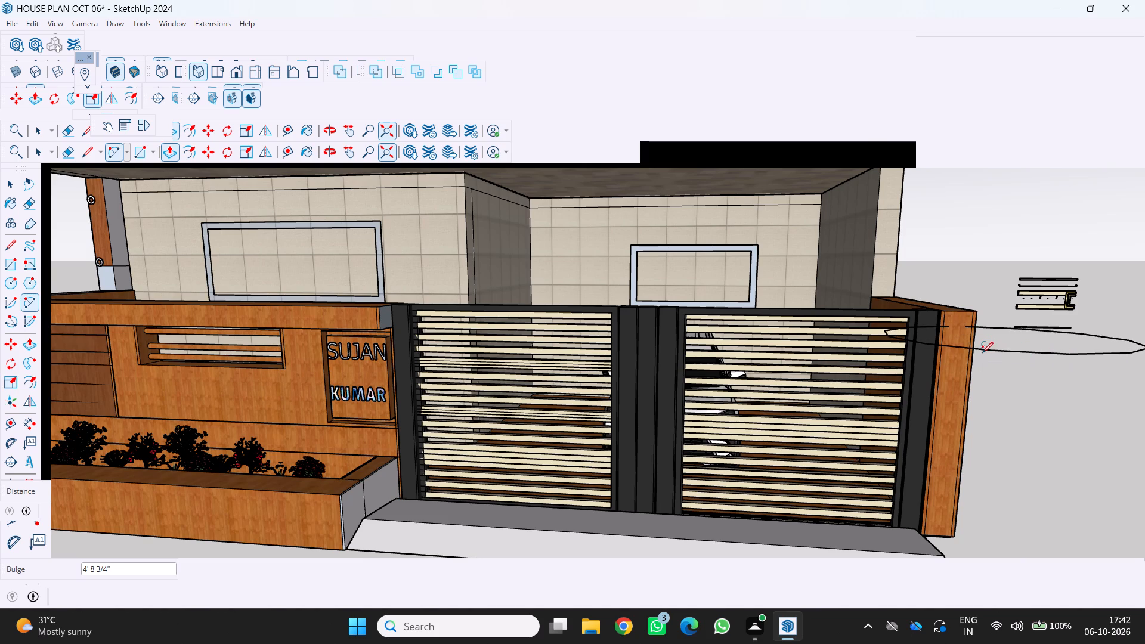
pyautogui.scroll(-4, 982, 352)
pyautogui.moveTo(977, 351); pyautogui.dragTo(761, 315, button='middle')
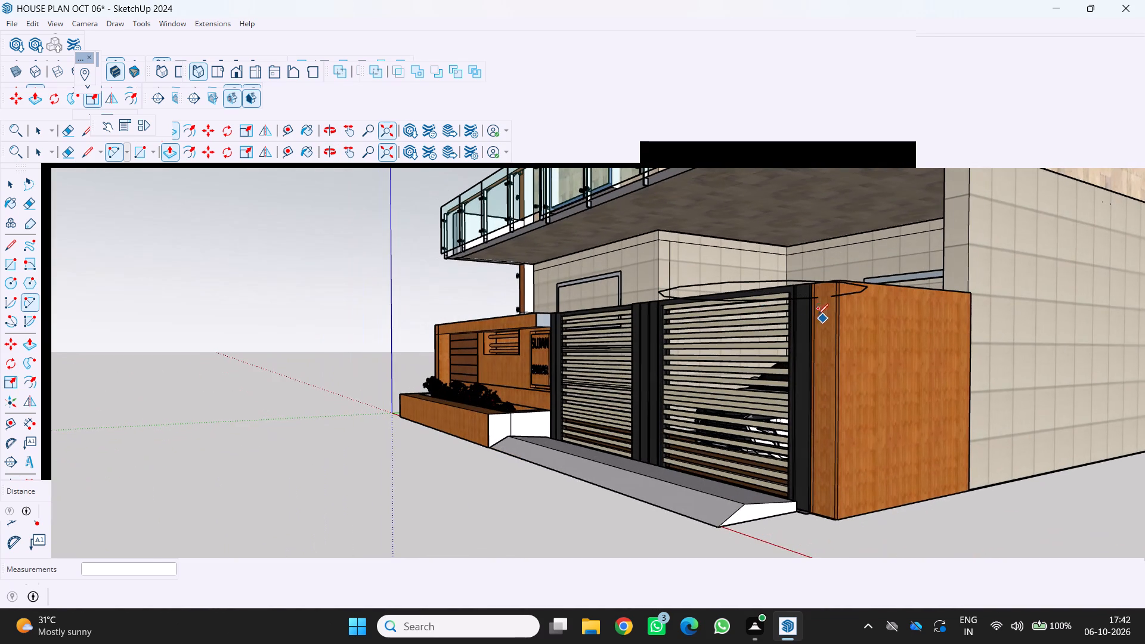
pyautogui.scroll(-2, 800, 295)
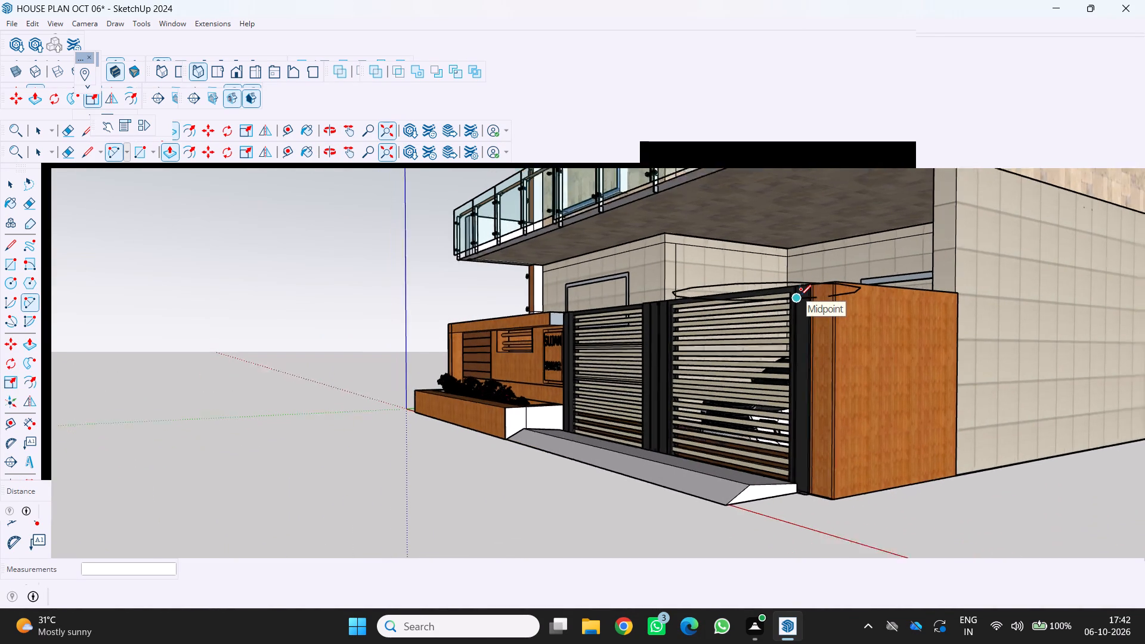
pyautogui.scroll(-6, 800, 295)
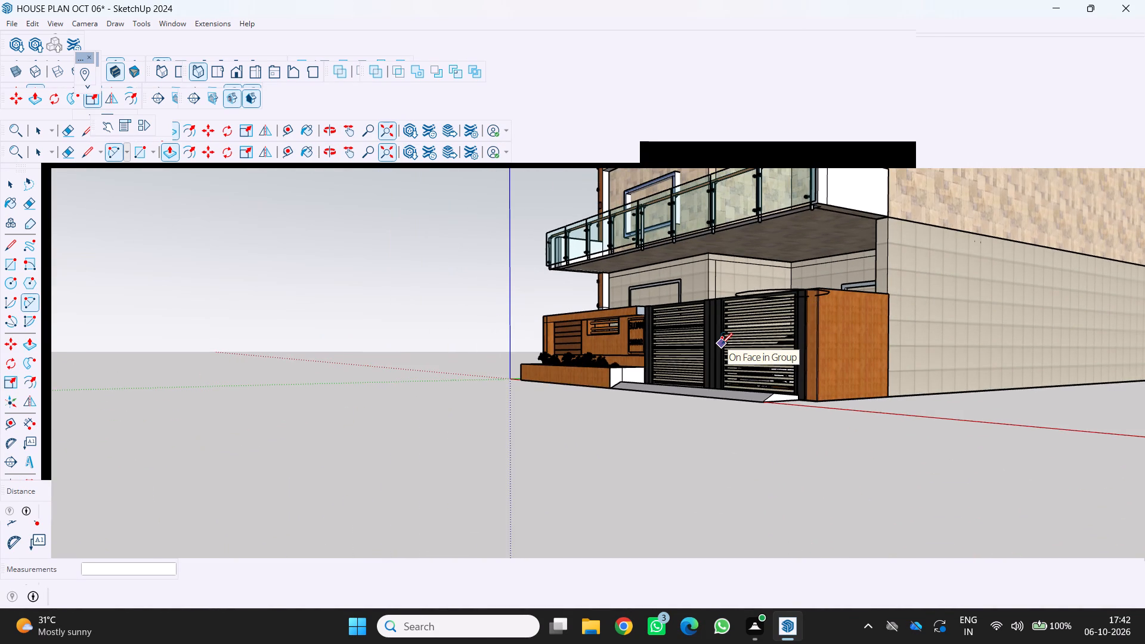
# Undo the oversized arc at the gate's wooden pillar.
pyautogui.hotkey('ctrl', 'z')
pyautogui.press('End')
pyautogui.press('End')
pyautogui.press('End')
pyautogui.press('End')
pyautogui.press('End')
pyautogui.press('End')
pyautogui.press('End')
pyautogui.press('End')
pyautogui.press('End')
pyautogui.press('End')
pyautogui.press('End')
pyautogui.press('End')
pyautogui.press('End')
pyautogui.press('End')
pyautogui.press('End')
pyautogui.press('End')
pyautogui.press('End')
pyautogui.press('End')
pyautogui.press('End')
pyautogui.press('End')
# Generate a print preview of the whole front elevation for Microsoft Print to PDF.
pyautogui.scroll(-5, 765, 416)
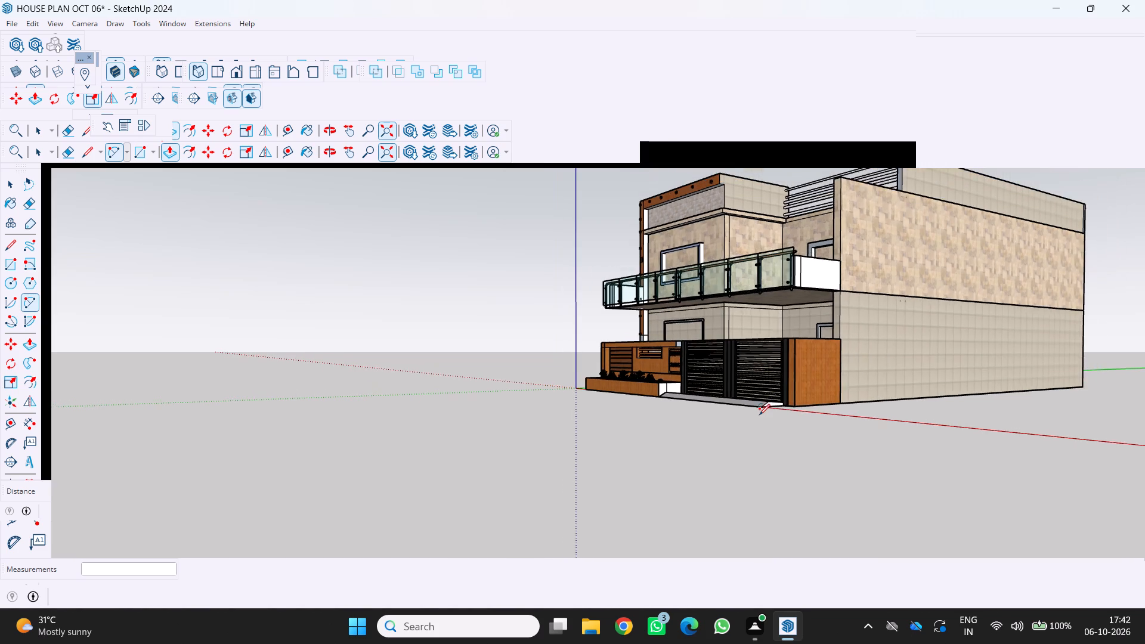
pyautogui.scroll(-2, 759, 414)
pyautogui.moveTo(759, 414); pyautogui.dragTo(892, 478, button='middle')
pyautogui.scroll(2, 856, 374)
pyautogui.moveTo(838, 364); pyautogui.dragTo(893, 283, button='middle')
pyautogui.scroll(-5, 893, 283)
pyautogui.moveTo(883, 280); pyautogui.dragTo(904, 434, button='middle')
pyautogui.scroll(-5, 829, 390)
pyautogui.scroll(1, 828, 390)
pyautogui.moveTo(828, 390); pyautogui.dragTo(782, 281, button='middle')
pyautogui.scroll(2, 812, 287)
pyautogui.scroll(1, 820, 340)
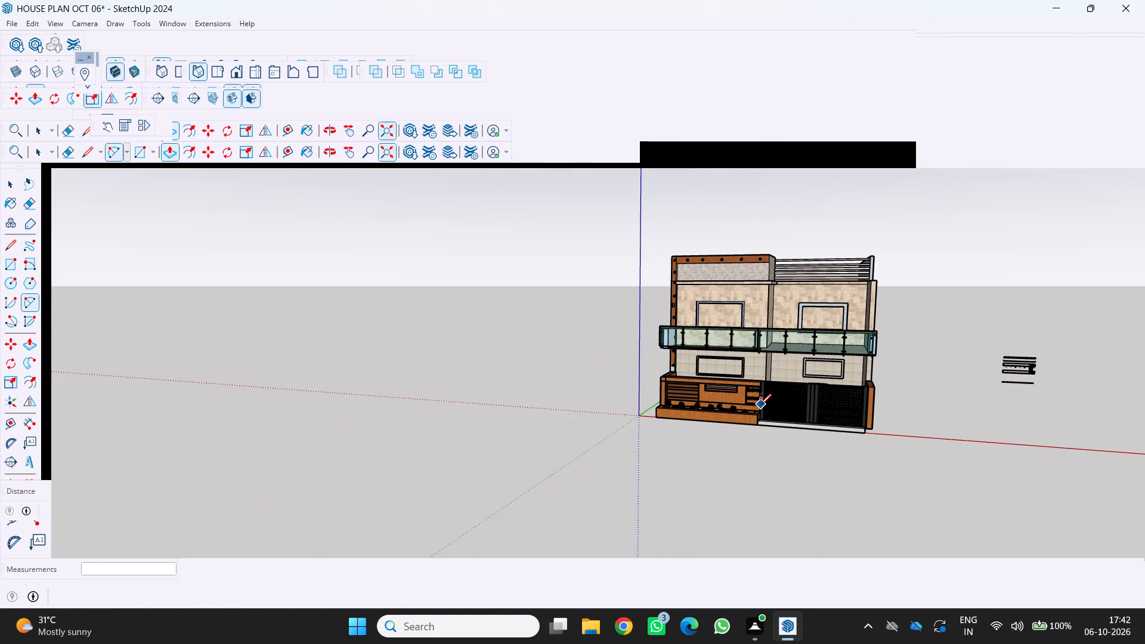
pyautogui.hotkey('ctrl', 'p')
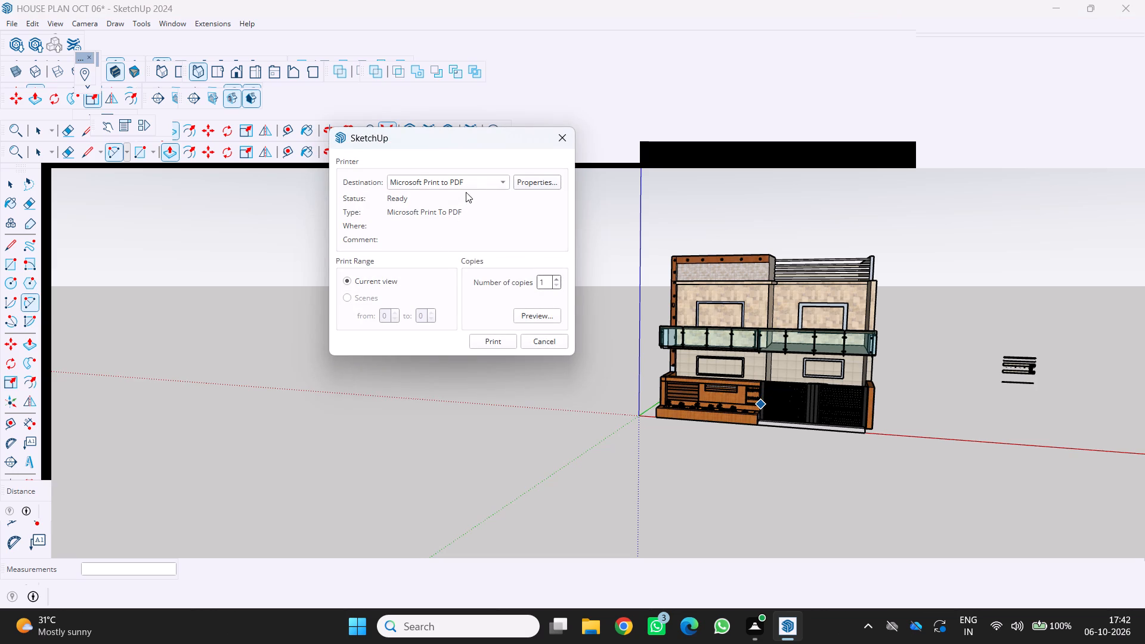
pyautogui.click(471, 184)
pyautogui.click(471, 184)
pyautogui.click(539, 316)
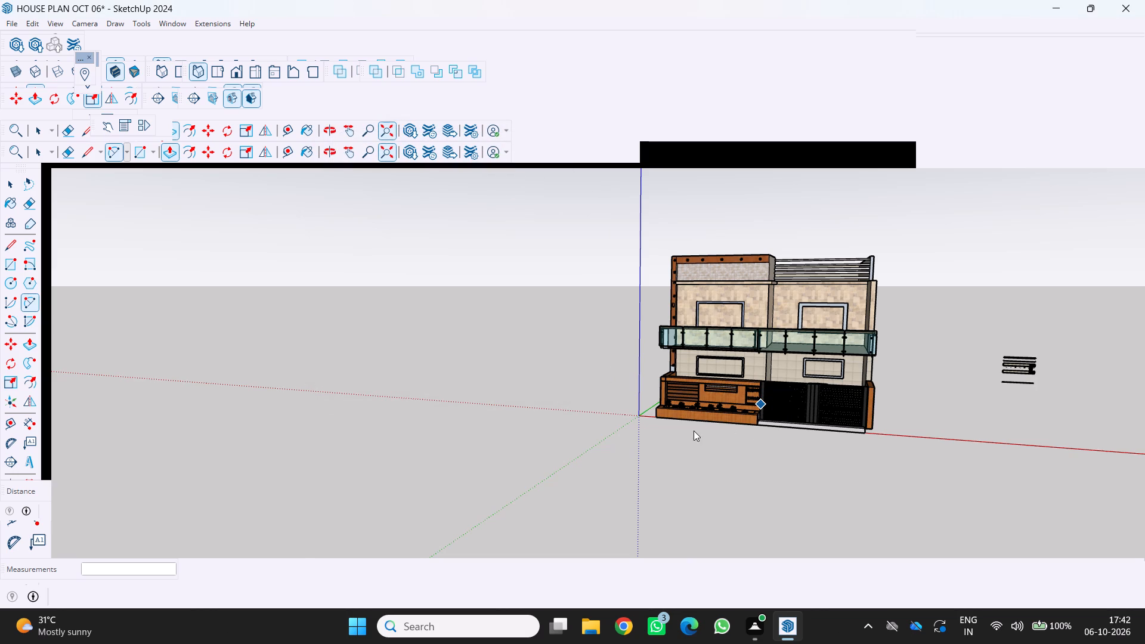
pyautogui.scroll(-4, 683, 295)
pyautogui.middleClick(683, 295)
pyautogui.scroll(1, 683, 295)
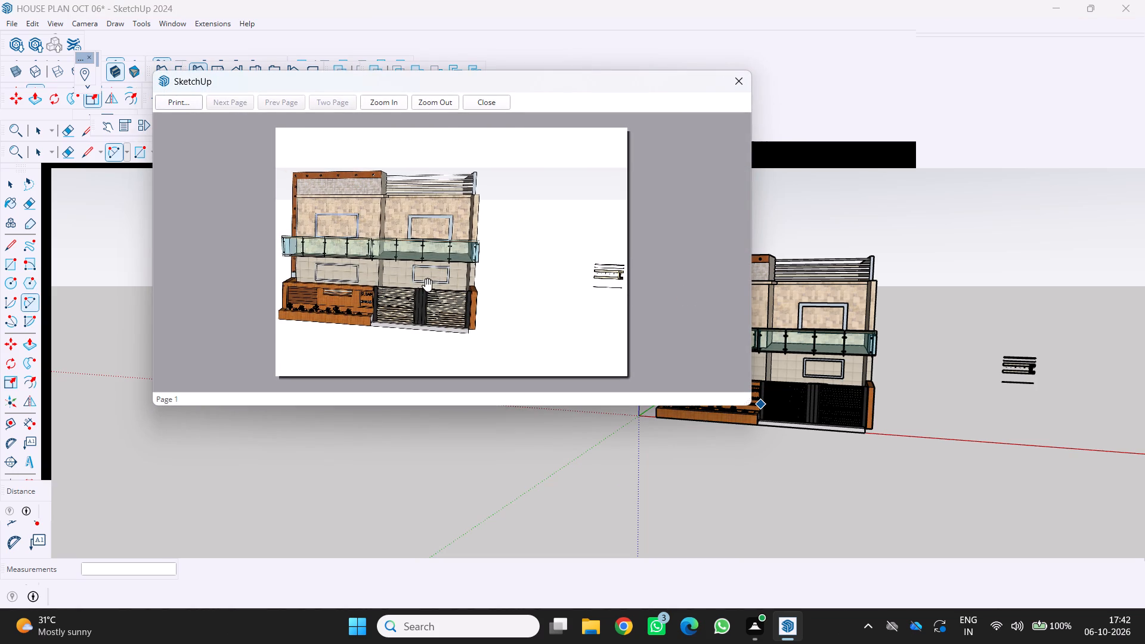
# Print the previewed front view to a PDF named "house plan oct 06" in the Documents folder.
pyautogui.click(169, 104)
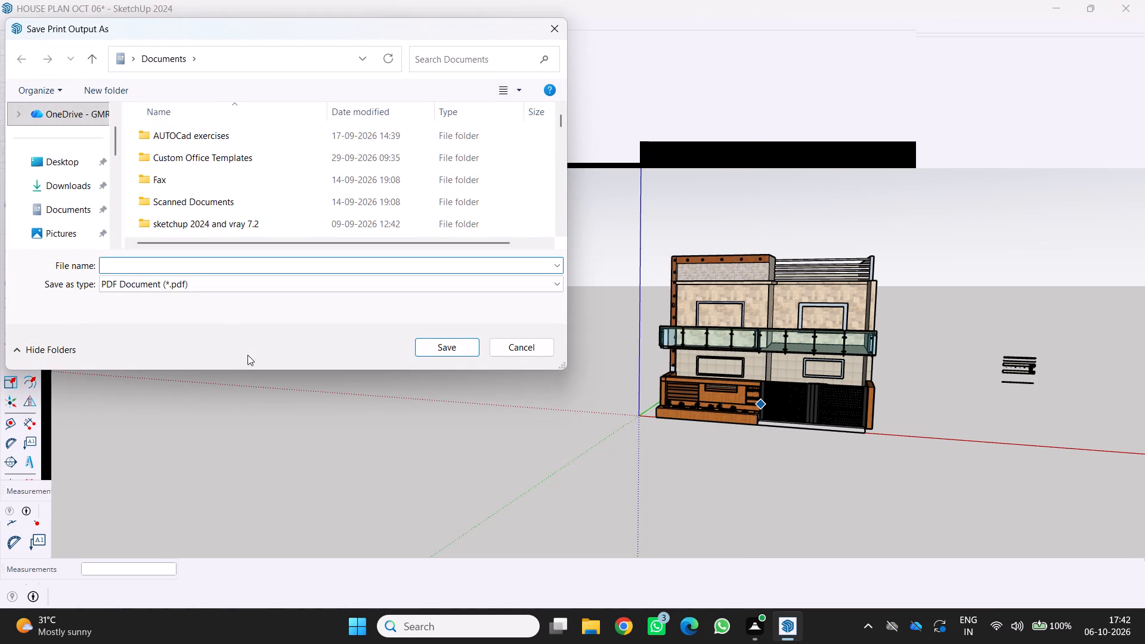
pyautogui.click(253, 266)
pyautogui.write('house')
pyautogui.press('space')
pyautogui.press('End')
pyautogui.press('End')
pyautogui.press('End')
pyautogui.press('End')
pyautogui.press('End')
pyautogui.press('End')
pyautogui.press('End')
pyautogui.press('End')
pyautogui.press('End')
pyautogui.press('End')
pyautogui.press('End')
pyautogui.press('End')
pyautogui.press('End')
pyautogui.press('End')
pyautogui.press('End')
pyautogui.press('End')
pyautogui.press('End')
pyautogui.press('End')
pyautogui.press('End')
pyautogui.press('End')
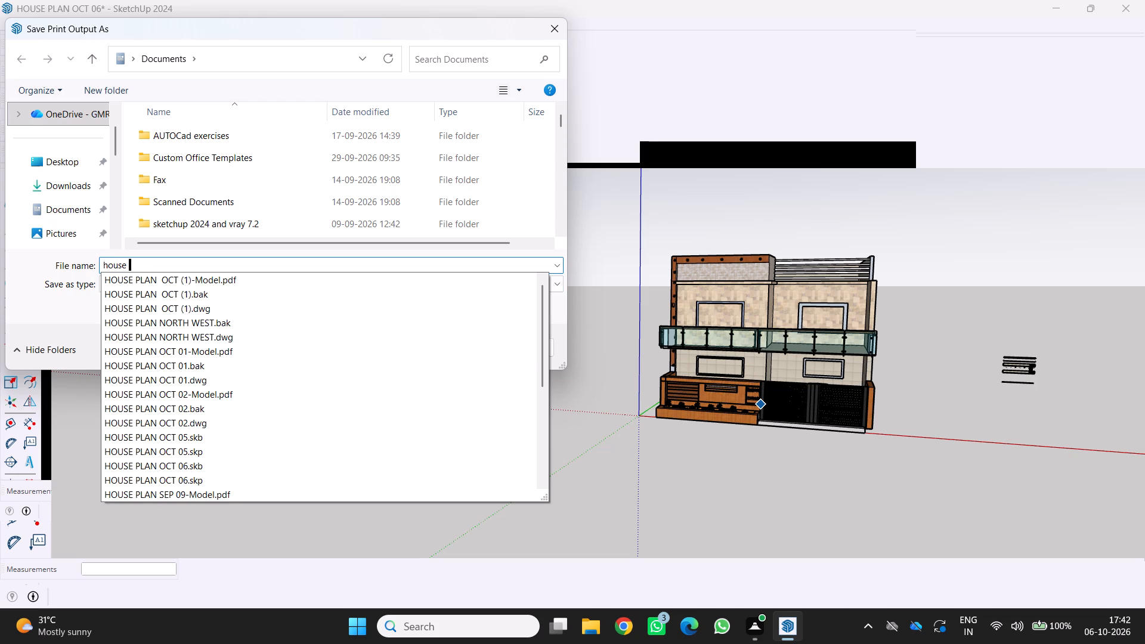
pyautogui.write('pl')
pyautogui.write('an')
pyautogui.press('space')
pyautogui.press('End')
pyautogui.write('oc')
pyautogui.press('End')
pyautogui.write('t')
pyautogui.press('space')
pyautogui.press('End')
pyautogui.write('06')
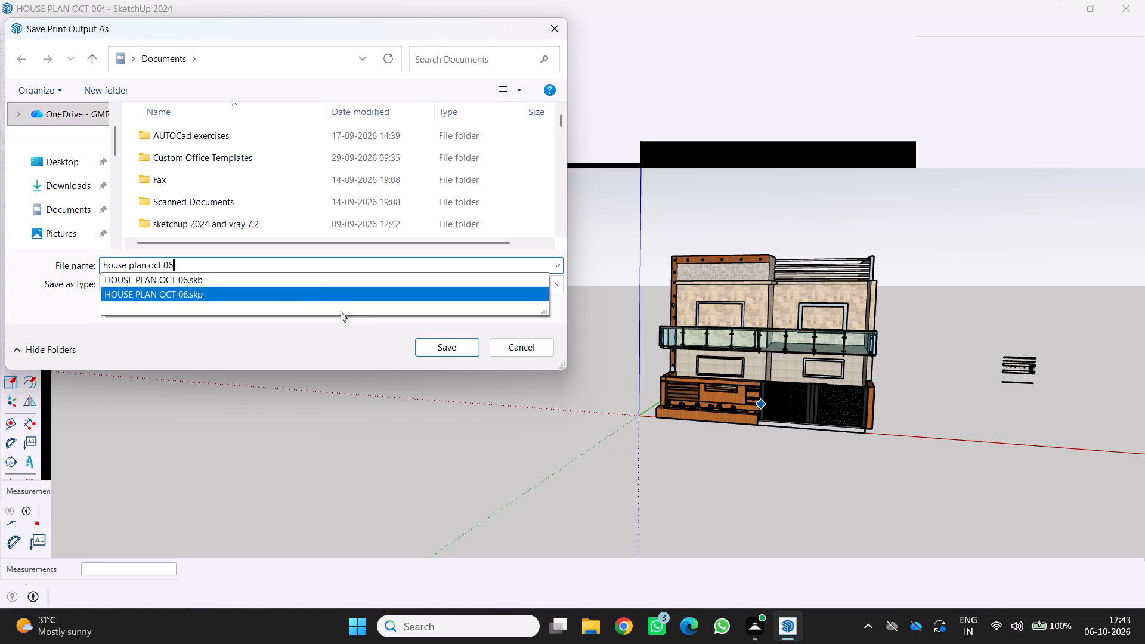
pyautogui.click(442, 349)
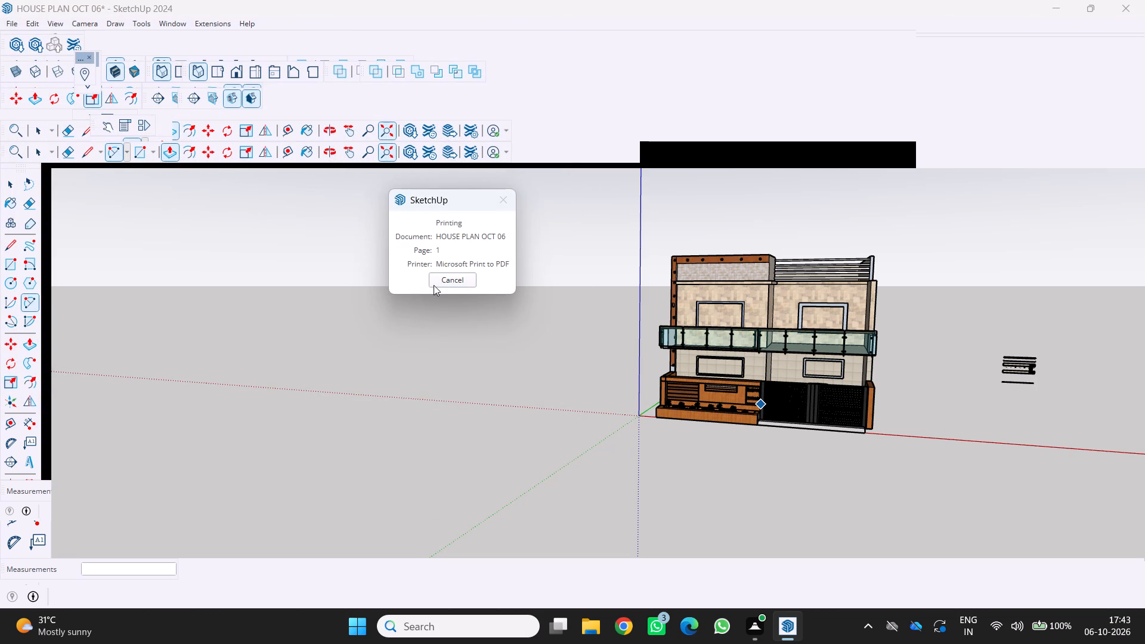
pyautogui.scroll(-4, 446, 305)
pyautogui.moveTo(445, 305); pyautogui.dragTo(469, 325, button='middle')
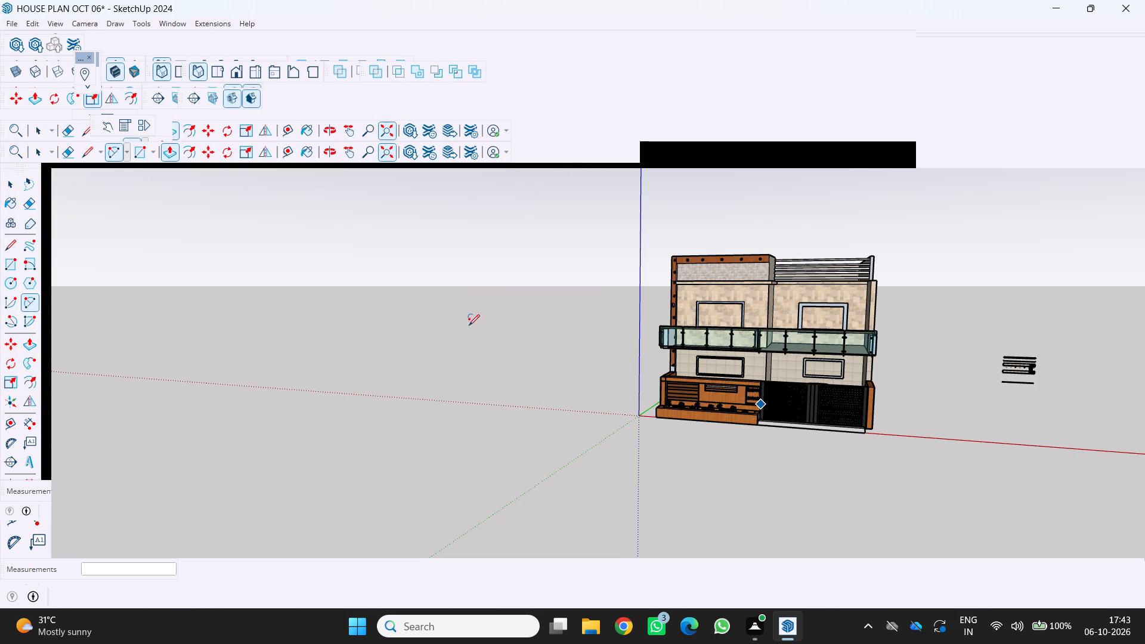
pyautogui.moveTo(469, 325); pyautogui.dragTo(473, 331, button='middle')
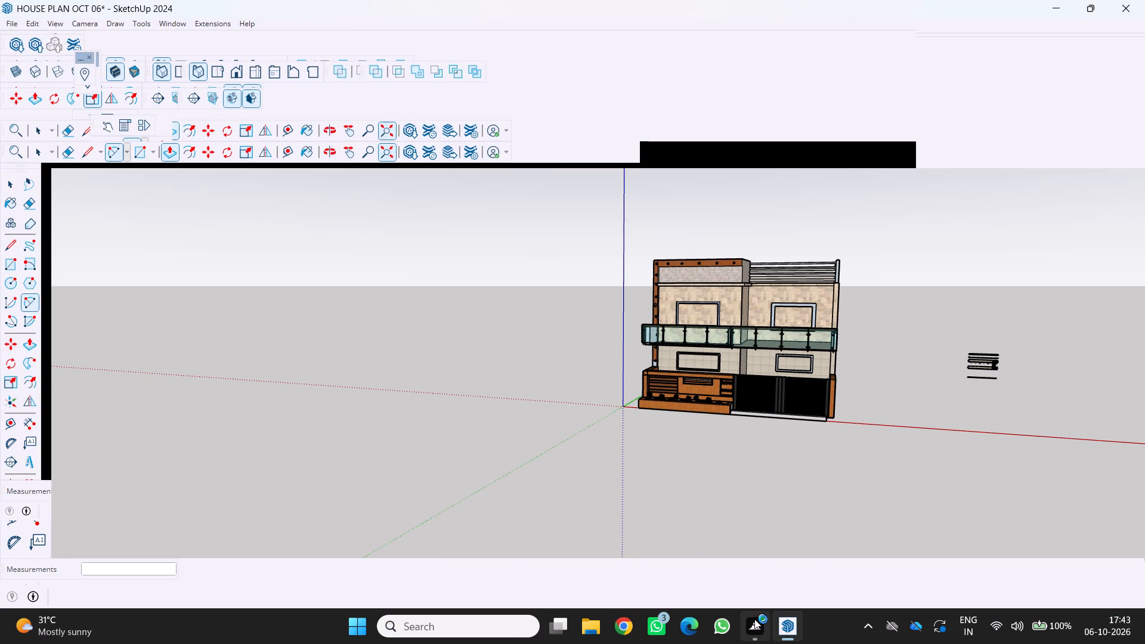